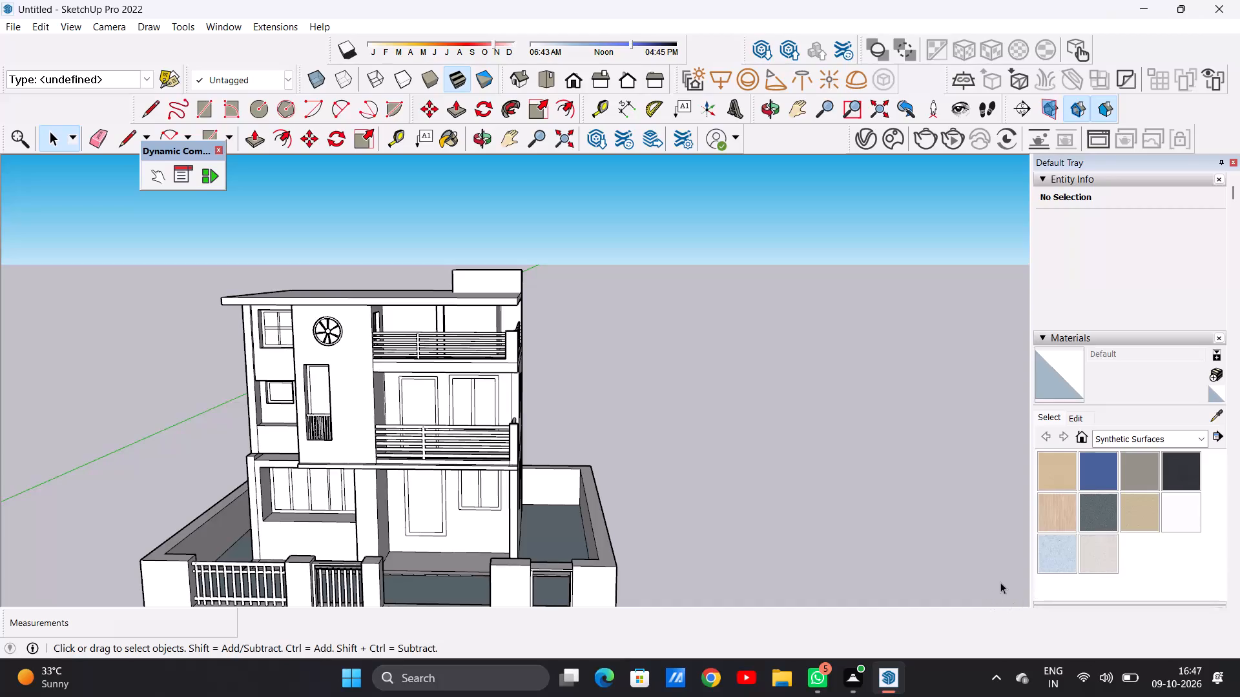
Examine the front boundary's railing bays, comparing the finished bays with those that still have only baluster circles on their bases.
{"action": "scroll", "coordinate": [993, 587], "scroll_direction": "down", "scroll_amount": 10}
{"action": "scroll", "coordinate": [710, 364], "scroll_direction": "down", "scroll_amount": 7}
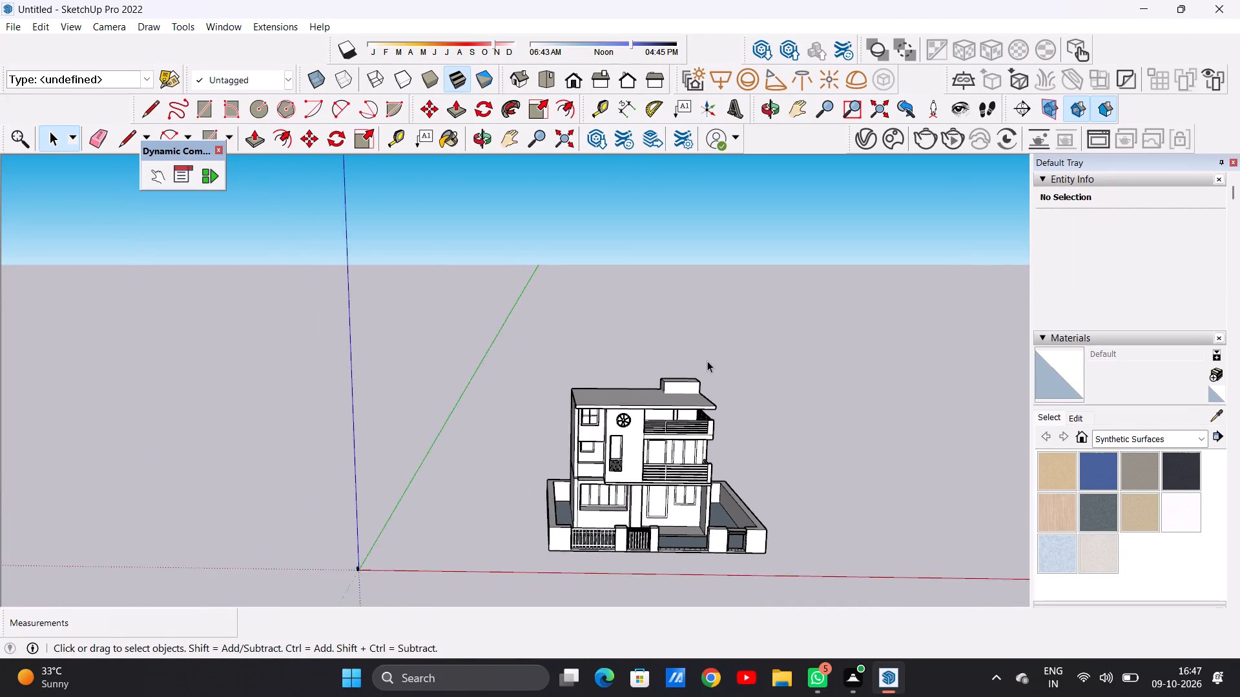
{"action": "scroll", "coordinate": [707, 361], "scroll_direction": "down", "scroll_amount": 2}
{"action": "scroll", "coordinate": [699, 496], "scroll_direction": "up", "scroll_amount": 14}
{"action": "middle_click_drag", "start_coordinate": [703, 476], "coordinate": [683, 525]}
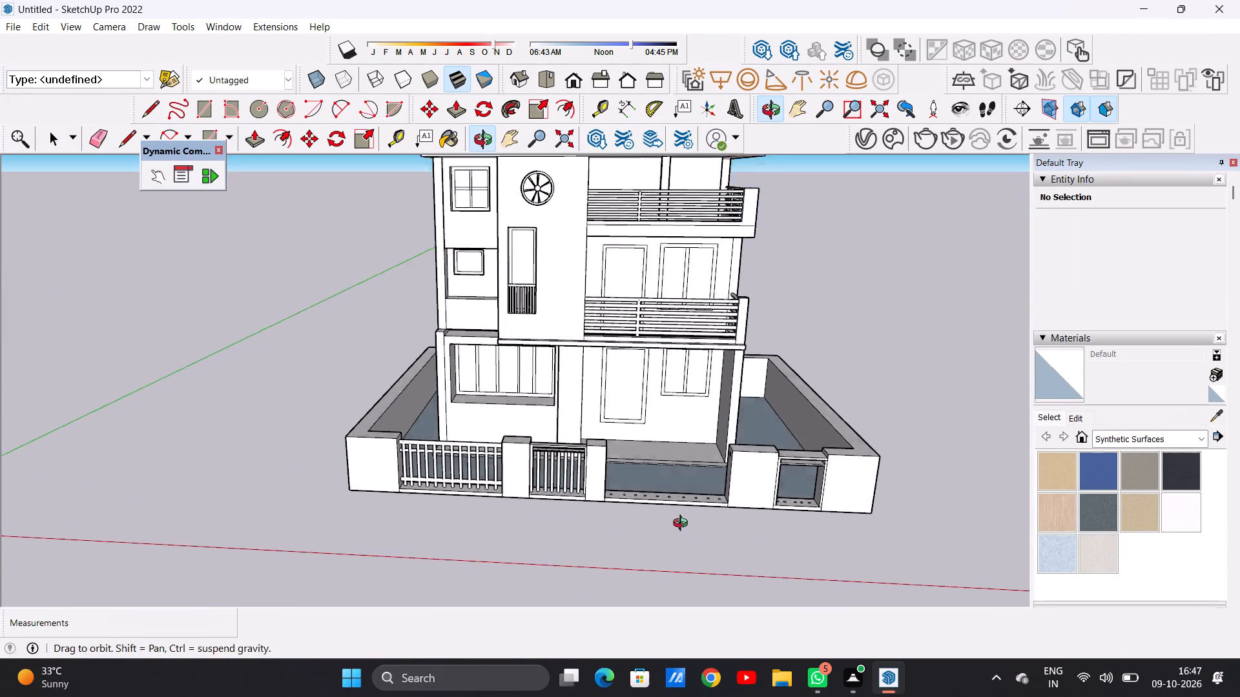
{"action": "middle_click_drag", "start_coordinate": [683, 525], "coordinate": [683, 527]}
{"action": "scroll", "coordinate": [669, 461], "scroll_direction": "down", "scroll_amount": 10}
{"action": "middle_click_drag", "start_coordinate": [657, 472], "coordinate": [657, 487]}
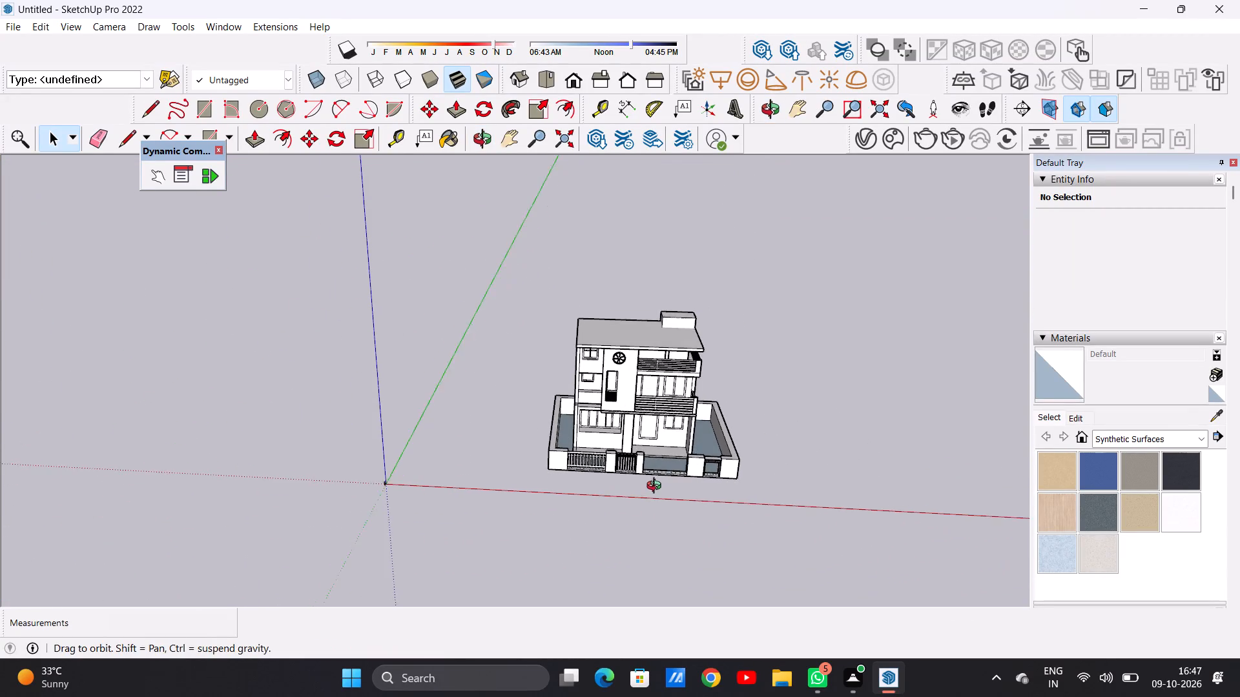
{"action": "middle_click_drag", "start_coordinate": [657, 487], "coordinate": [657, 530]}
{"action": "scroll", "coordinate": [668, 487], "scroll_direction": "up", "scroll_amount": 14}
{"action": "scroll", "coordinate": [661, 472], "scroll_direction": "down", "scroll_amount": 4}
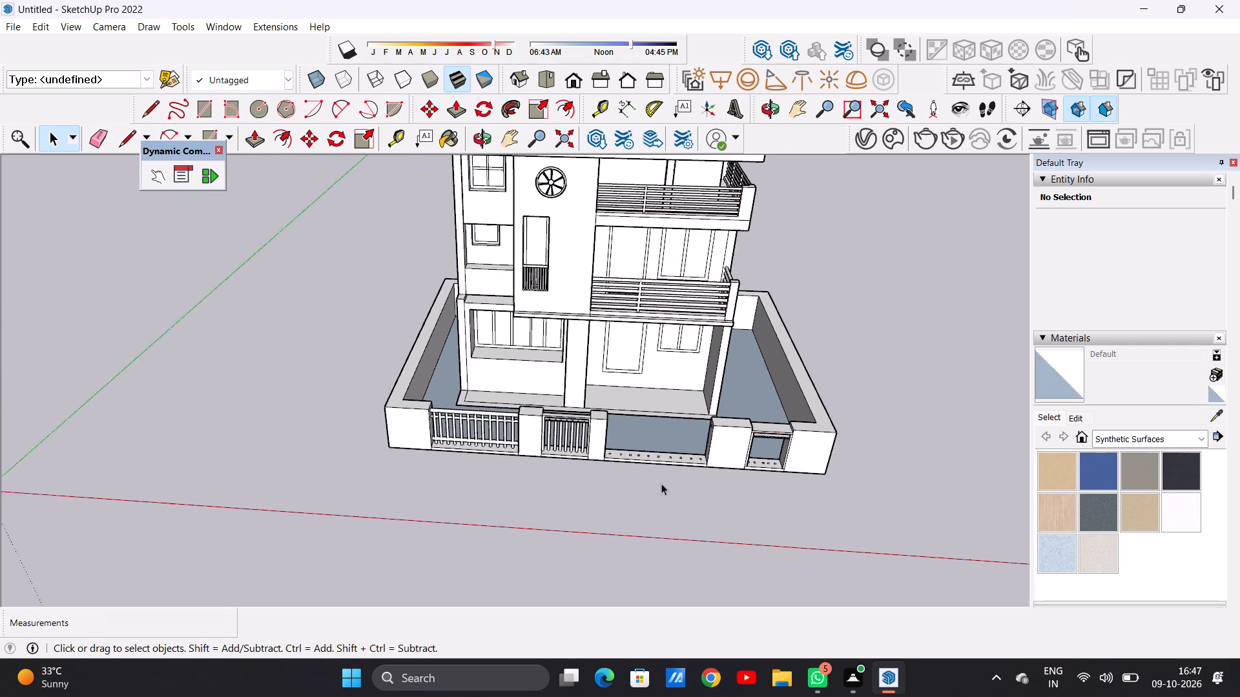
{"action": "scroll", "coordinate": [661, 483], "scroll_direction": "down", "scroll_amount": 1}
{"action": "scroll", "coordinate": [659, 469], "scroll_direction": "up", "scroll_amount": 7}
{"action": "middle_click_drag", "start_coordinate": [774, 462], "coordinate": [742, 440]}
{"action": "scroll", "coordinate": [716, 501], "scroll_direction": "down", "scroll_amount": 4}
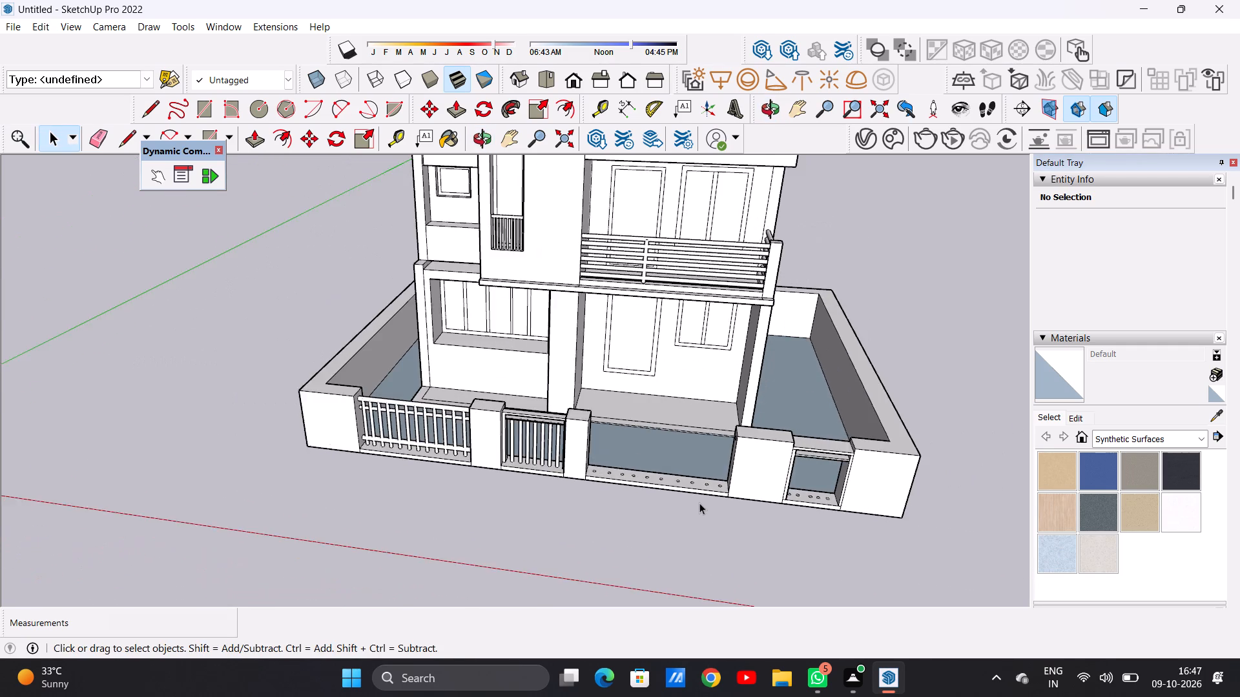
{"action": "scroll", "coordinate": [699, 503], "scroll_direction": "down", "scroll_amount": 2}
{"action": "scroll", "coordinate": [827, 491], "scroll_direction": "up", "scroll_amount": 18}
{"action": "scroll", "coordinate": [741, 476], "scroll_direction": "down", "scroll_amount": 9}
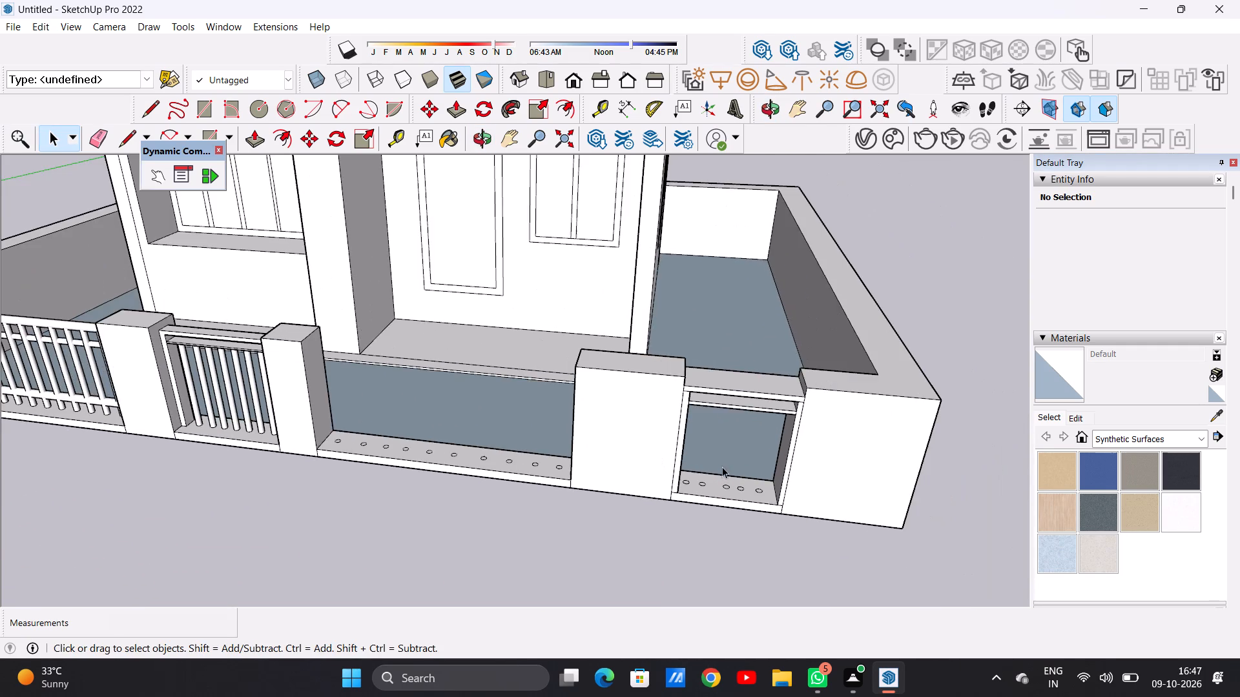
{"action": "middle_click_drag", "start_coordinate": [763, 483], "coordinate": [763, 473]}
{"action": "scroll", "coordinate": [742, 472], "scroll_direction": "down", "scroll_amount": 10}
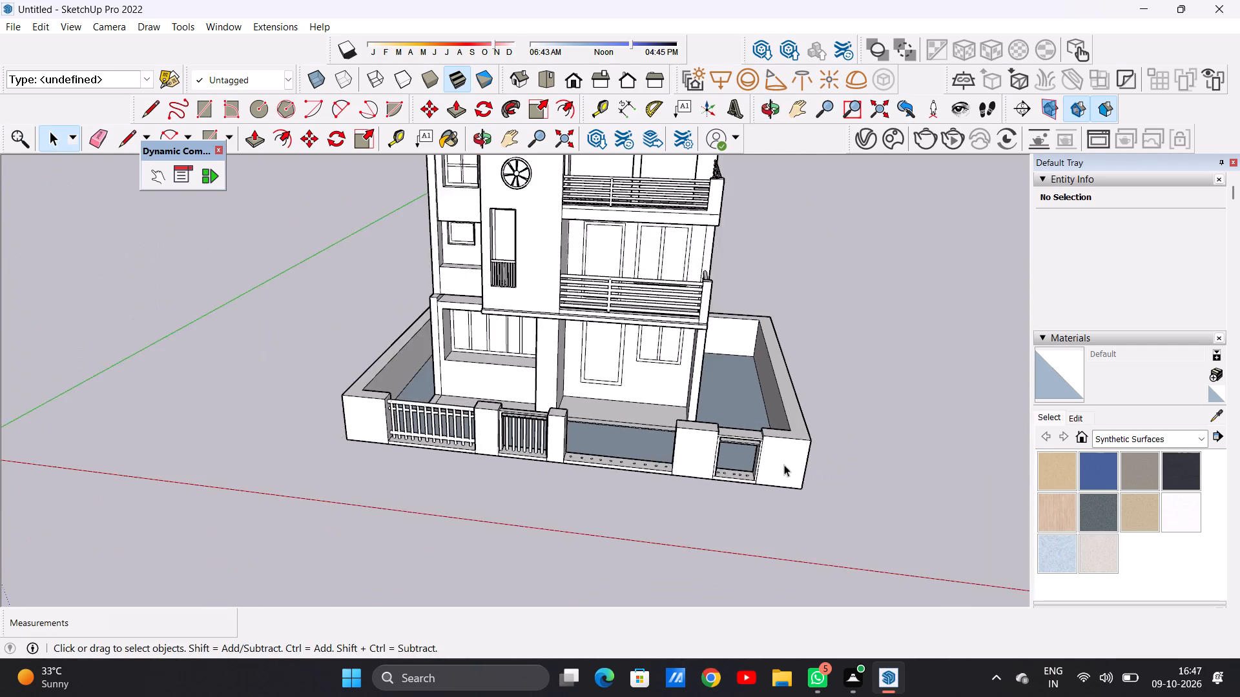
{"action": "scroll", "coordinate": [793, 461], "scroll_direction": "up", "scroll_amount": 7}
{"action": "middle_click_drag", "start_coordinate": [690, 507], "coordinate": [712, 520]}
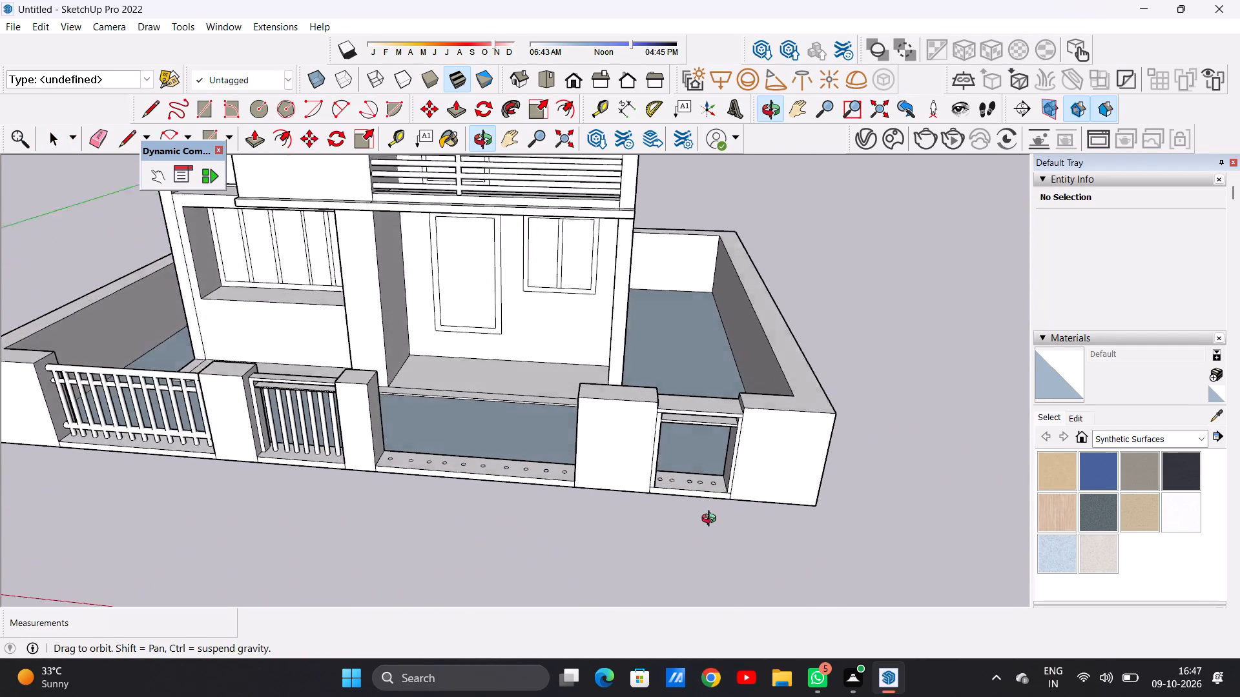
{"action": "middle_click_drag", "start_coordinate": [712, 520], "coordinate": [712, 528]}
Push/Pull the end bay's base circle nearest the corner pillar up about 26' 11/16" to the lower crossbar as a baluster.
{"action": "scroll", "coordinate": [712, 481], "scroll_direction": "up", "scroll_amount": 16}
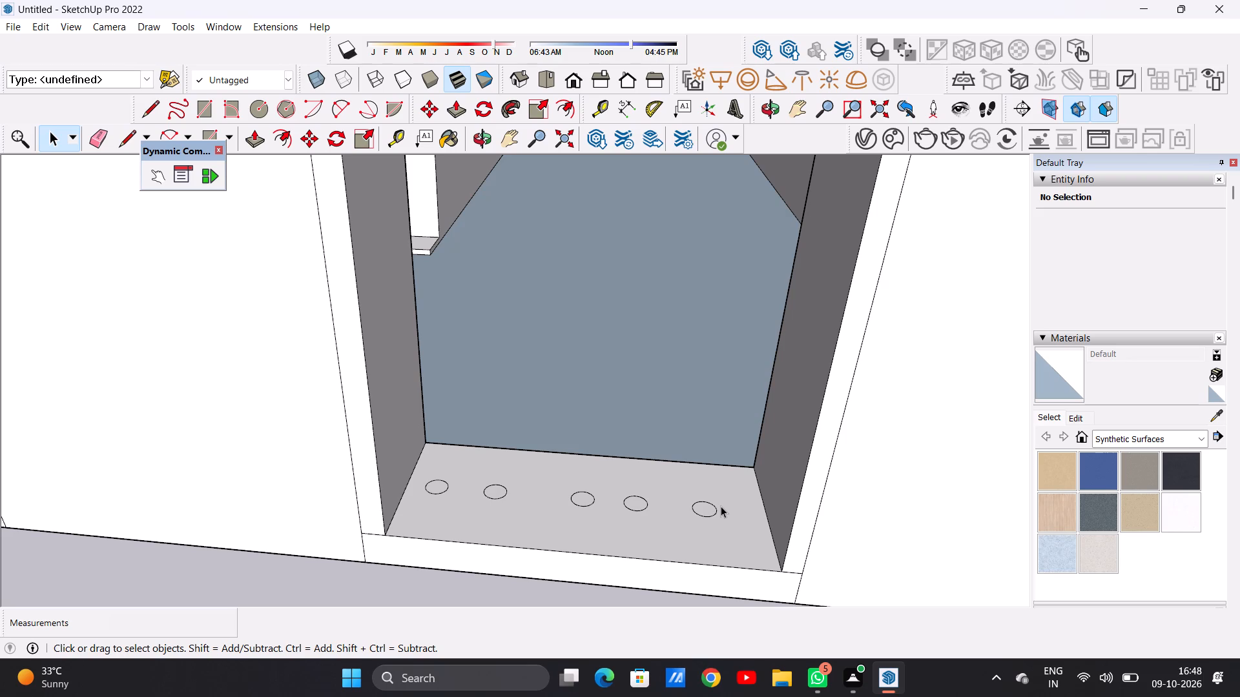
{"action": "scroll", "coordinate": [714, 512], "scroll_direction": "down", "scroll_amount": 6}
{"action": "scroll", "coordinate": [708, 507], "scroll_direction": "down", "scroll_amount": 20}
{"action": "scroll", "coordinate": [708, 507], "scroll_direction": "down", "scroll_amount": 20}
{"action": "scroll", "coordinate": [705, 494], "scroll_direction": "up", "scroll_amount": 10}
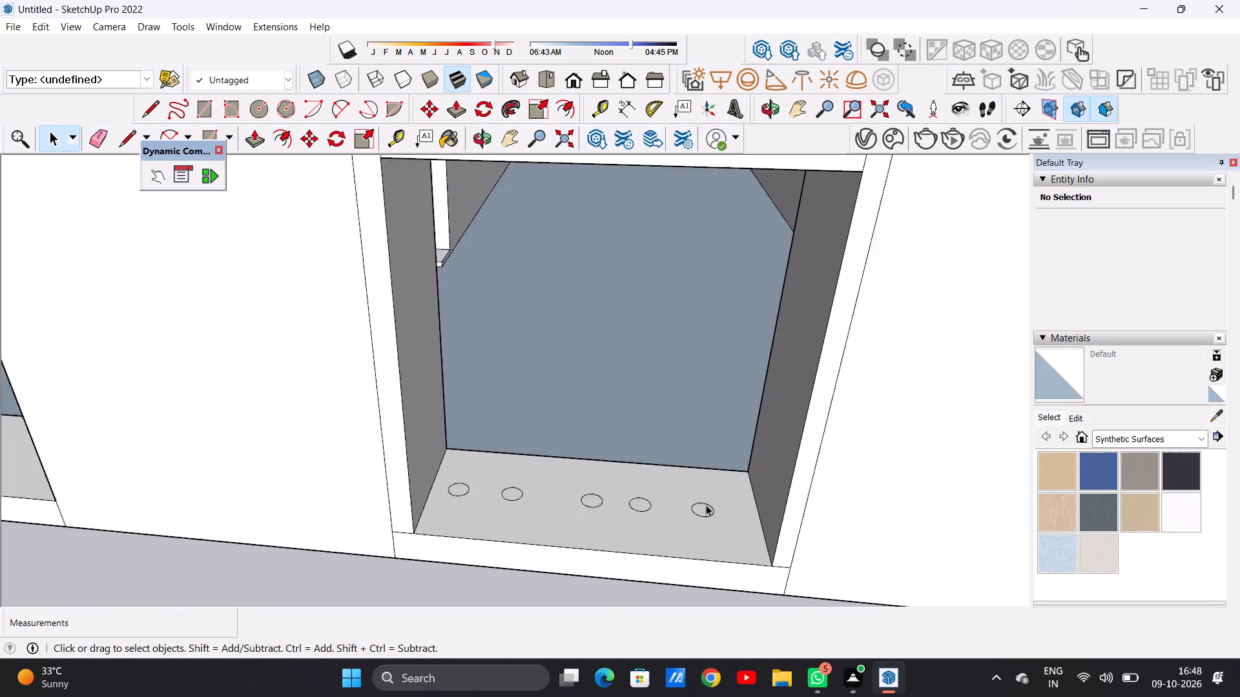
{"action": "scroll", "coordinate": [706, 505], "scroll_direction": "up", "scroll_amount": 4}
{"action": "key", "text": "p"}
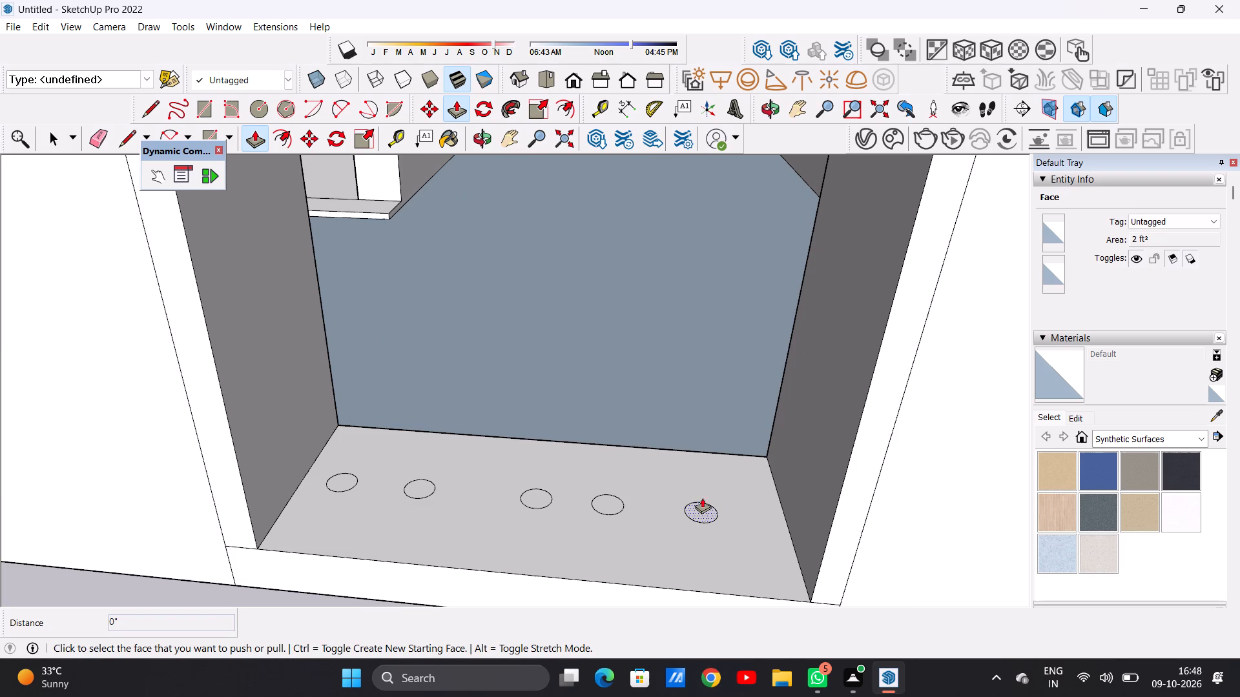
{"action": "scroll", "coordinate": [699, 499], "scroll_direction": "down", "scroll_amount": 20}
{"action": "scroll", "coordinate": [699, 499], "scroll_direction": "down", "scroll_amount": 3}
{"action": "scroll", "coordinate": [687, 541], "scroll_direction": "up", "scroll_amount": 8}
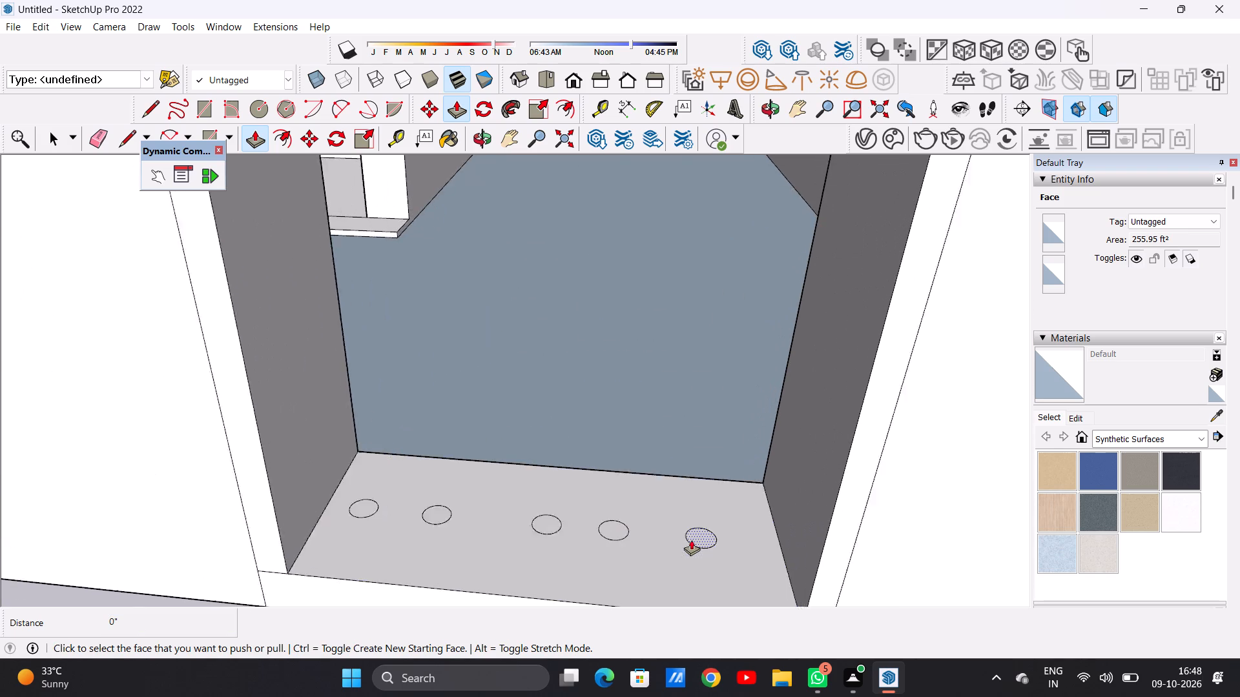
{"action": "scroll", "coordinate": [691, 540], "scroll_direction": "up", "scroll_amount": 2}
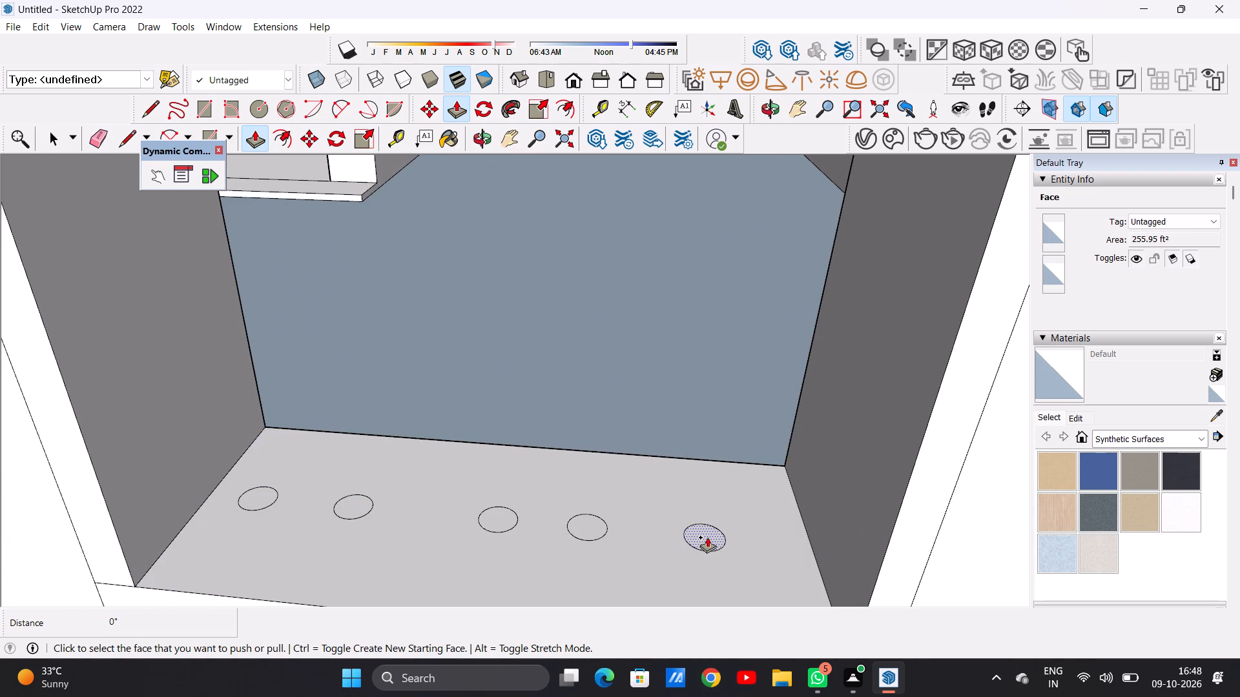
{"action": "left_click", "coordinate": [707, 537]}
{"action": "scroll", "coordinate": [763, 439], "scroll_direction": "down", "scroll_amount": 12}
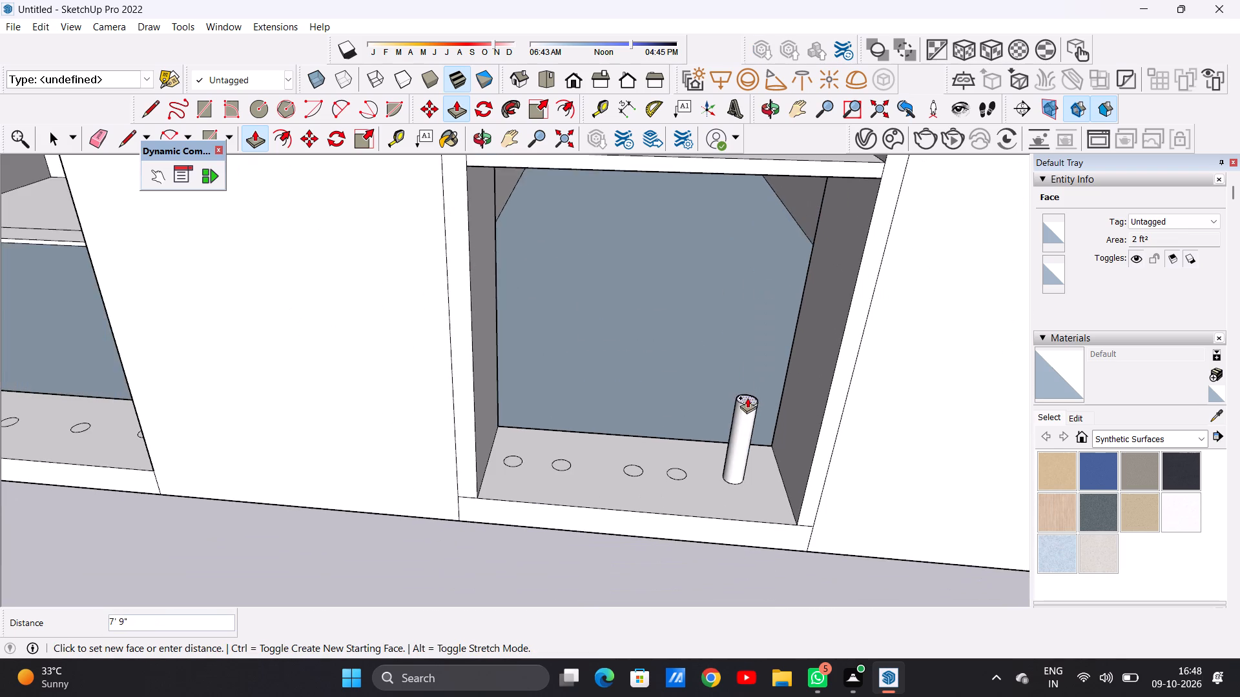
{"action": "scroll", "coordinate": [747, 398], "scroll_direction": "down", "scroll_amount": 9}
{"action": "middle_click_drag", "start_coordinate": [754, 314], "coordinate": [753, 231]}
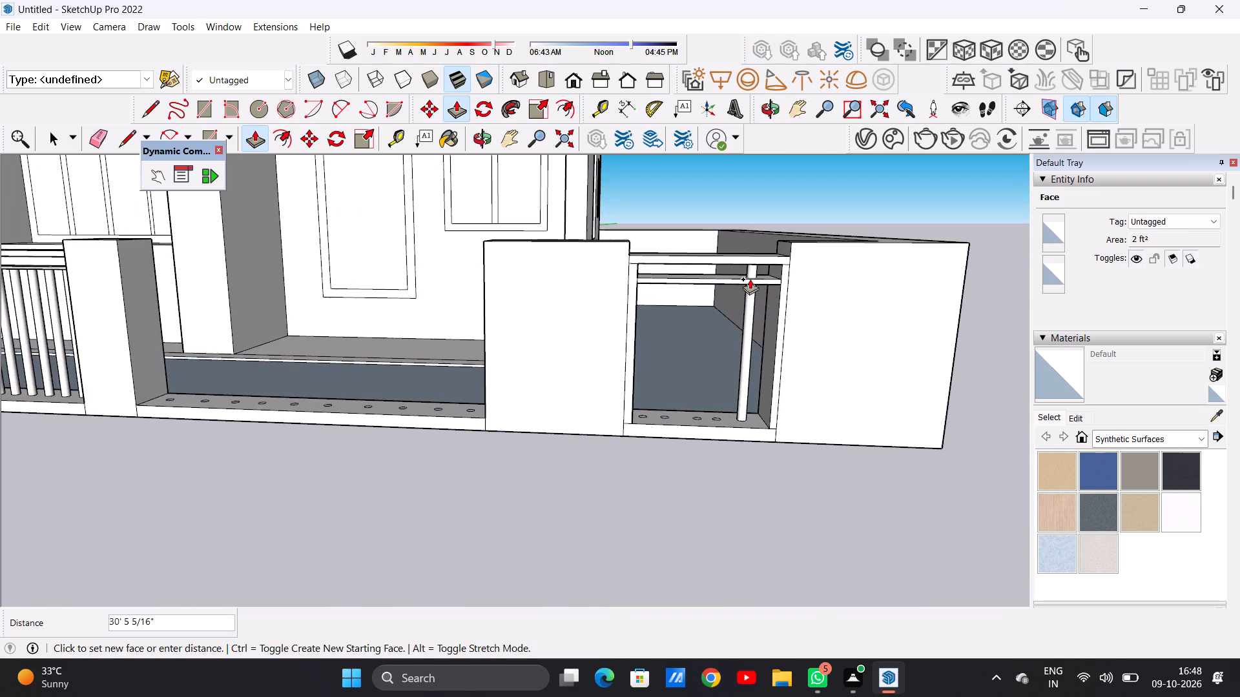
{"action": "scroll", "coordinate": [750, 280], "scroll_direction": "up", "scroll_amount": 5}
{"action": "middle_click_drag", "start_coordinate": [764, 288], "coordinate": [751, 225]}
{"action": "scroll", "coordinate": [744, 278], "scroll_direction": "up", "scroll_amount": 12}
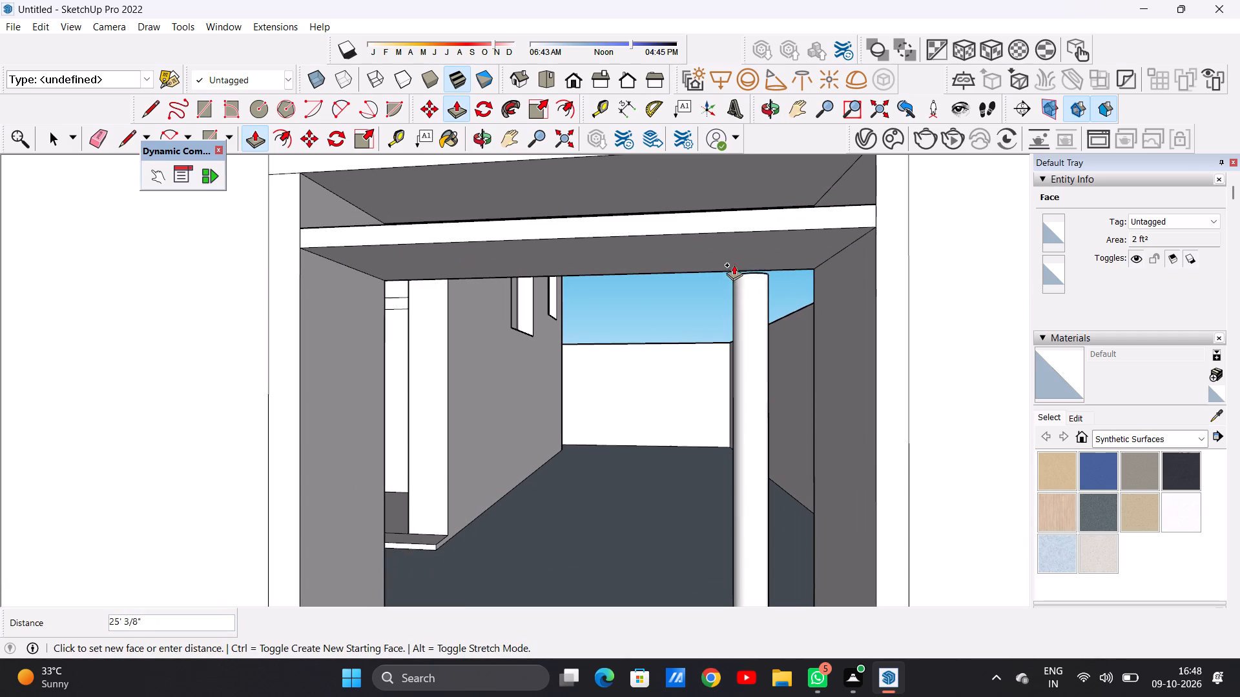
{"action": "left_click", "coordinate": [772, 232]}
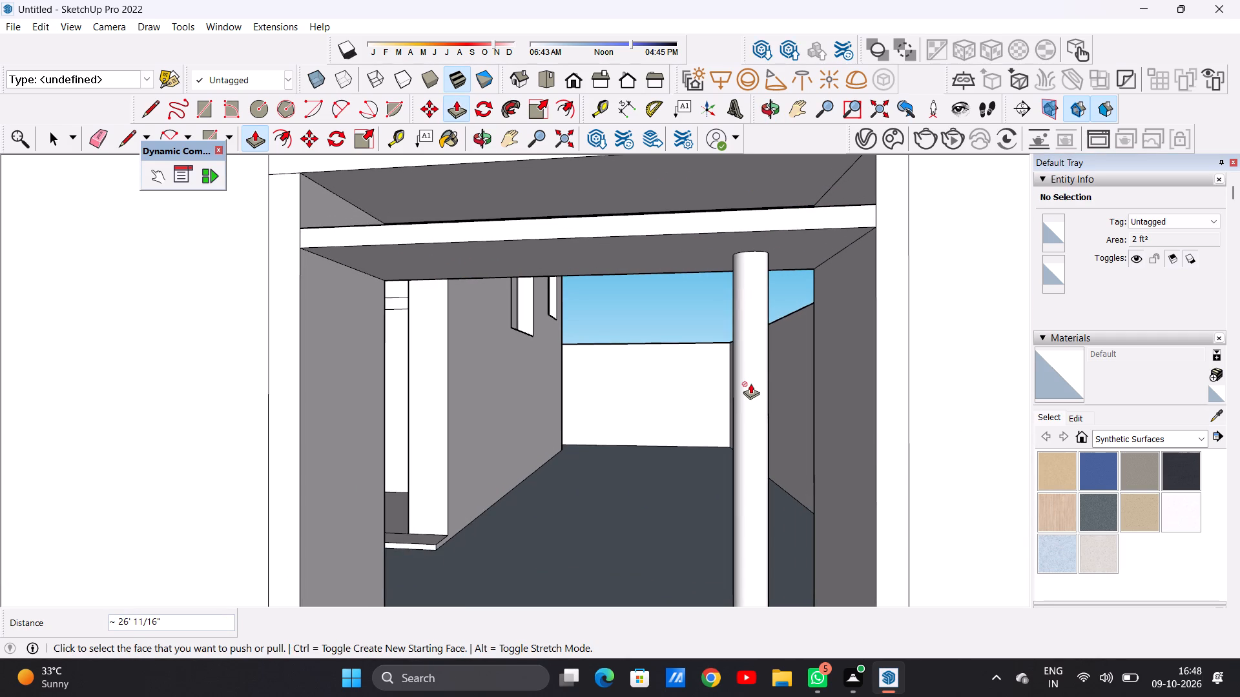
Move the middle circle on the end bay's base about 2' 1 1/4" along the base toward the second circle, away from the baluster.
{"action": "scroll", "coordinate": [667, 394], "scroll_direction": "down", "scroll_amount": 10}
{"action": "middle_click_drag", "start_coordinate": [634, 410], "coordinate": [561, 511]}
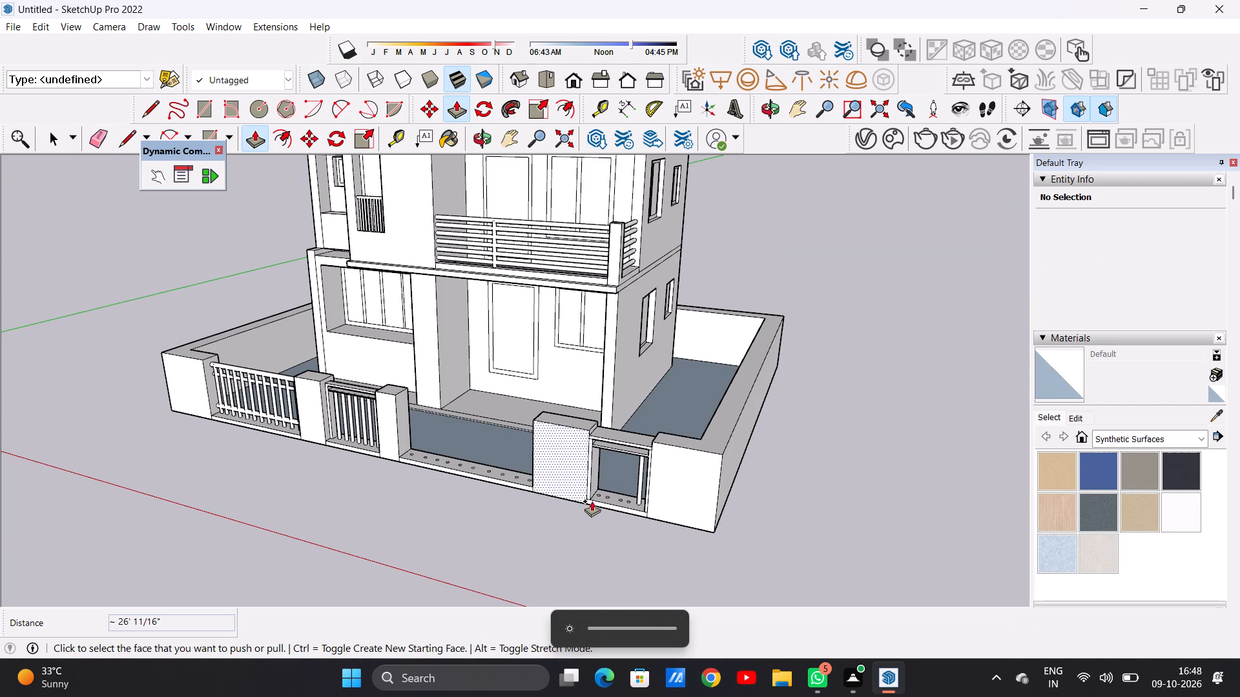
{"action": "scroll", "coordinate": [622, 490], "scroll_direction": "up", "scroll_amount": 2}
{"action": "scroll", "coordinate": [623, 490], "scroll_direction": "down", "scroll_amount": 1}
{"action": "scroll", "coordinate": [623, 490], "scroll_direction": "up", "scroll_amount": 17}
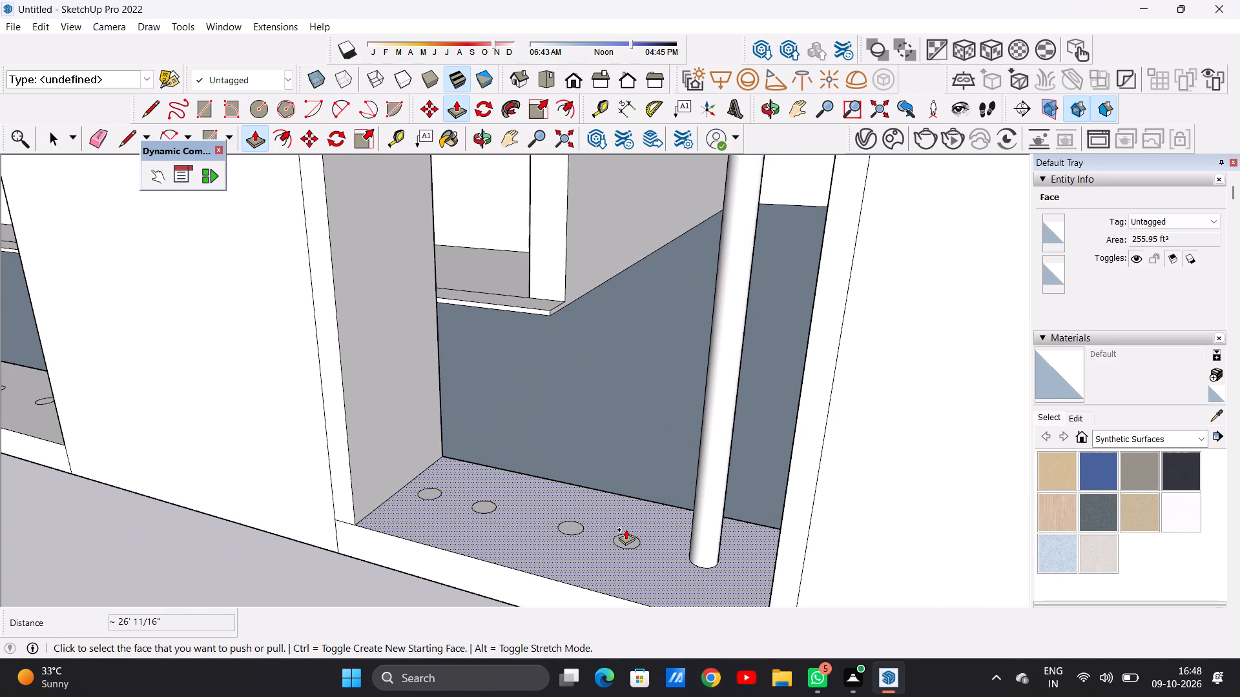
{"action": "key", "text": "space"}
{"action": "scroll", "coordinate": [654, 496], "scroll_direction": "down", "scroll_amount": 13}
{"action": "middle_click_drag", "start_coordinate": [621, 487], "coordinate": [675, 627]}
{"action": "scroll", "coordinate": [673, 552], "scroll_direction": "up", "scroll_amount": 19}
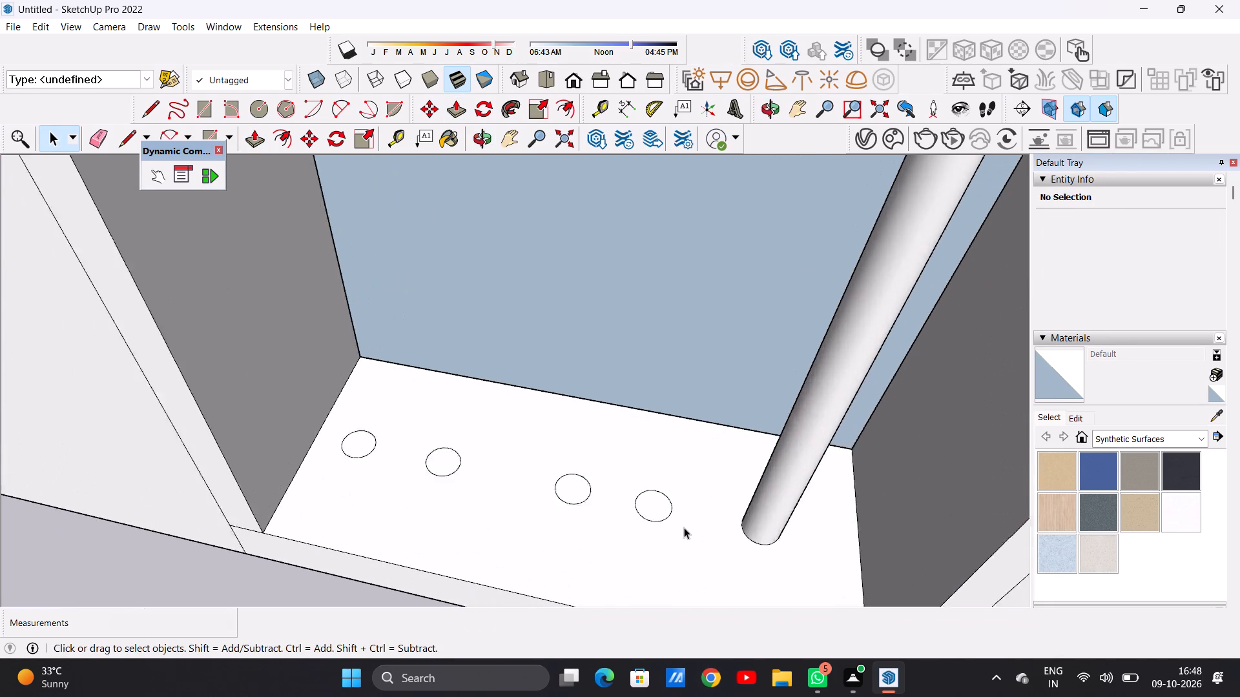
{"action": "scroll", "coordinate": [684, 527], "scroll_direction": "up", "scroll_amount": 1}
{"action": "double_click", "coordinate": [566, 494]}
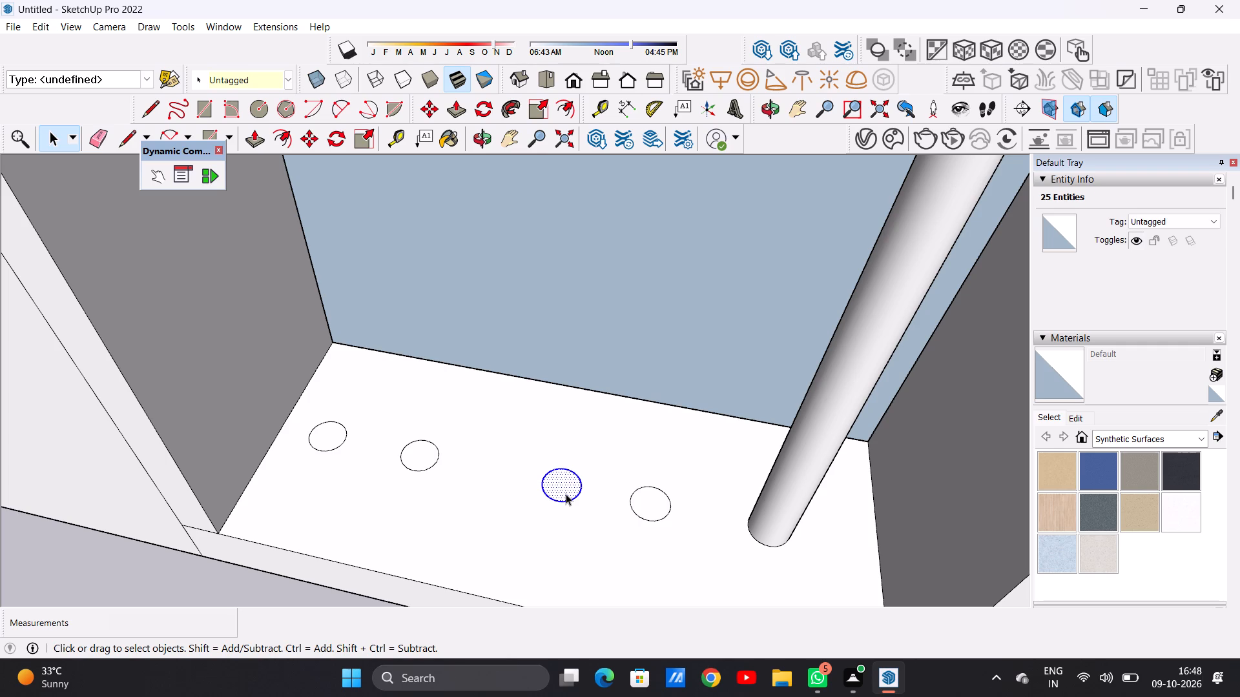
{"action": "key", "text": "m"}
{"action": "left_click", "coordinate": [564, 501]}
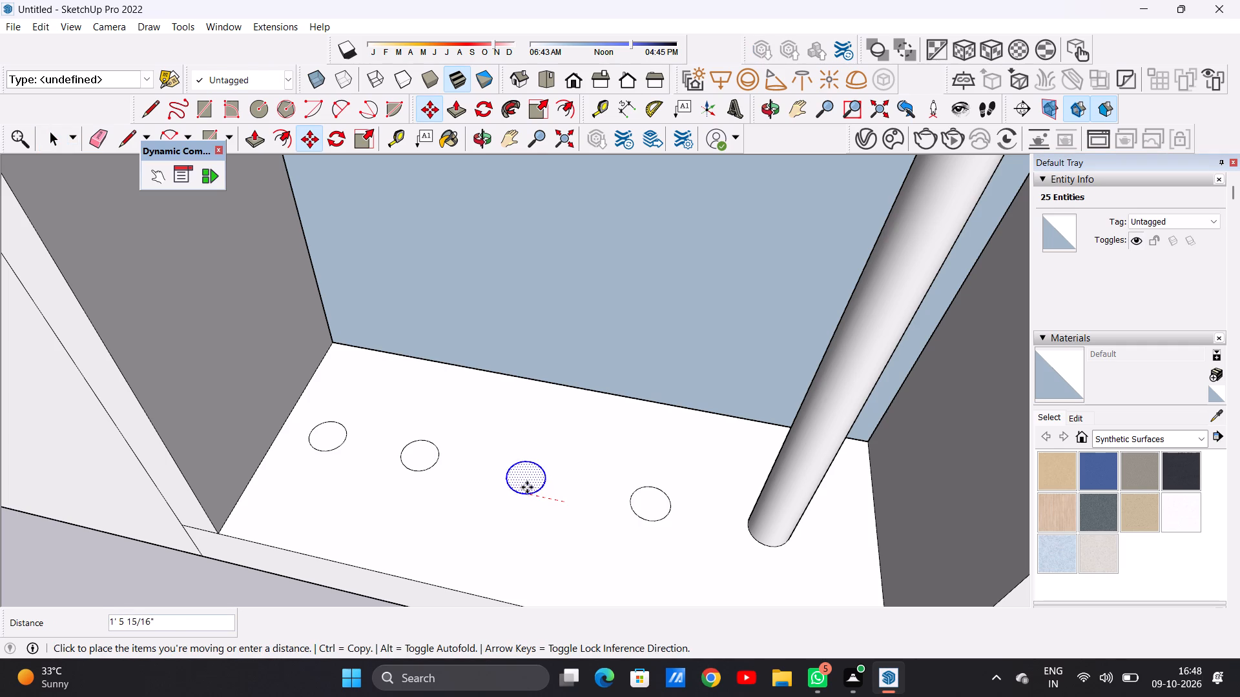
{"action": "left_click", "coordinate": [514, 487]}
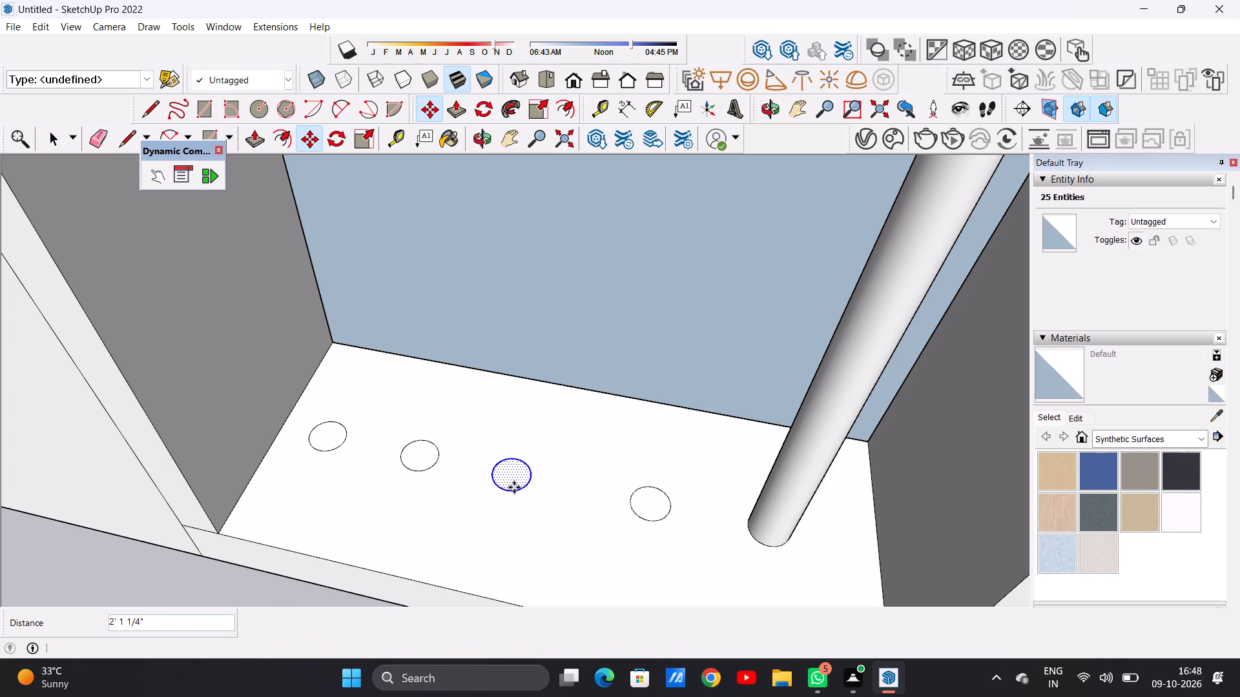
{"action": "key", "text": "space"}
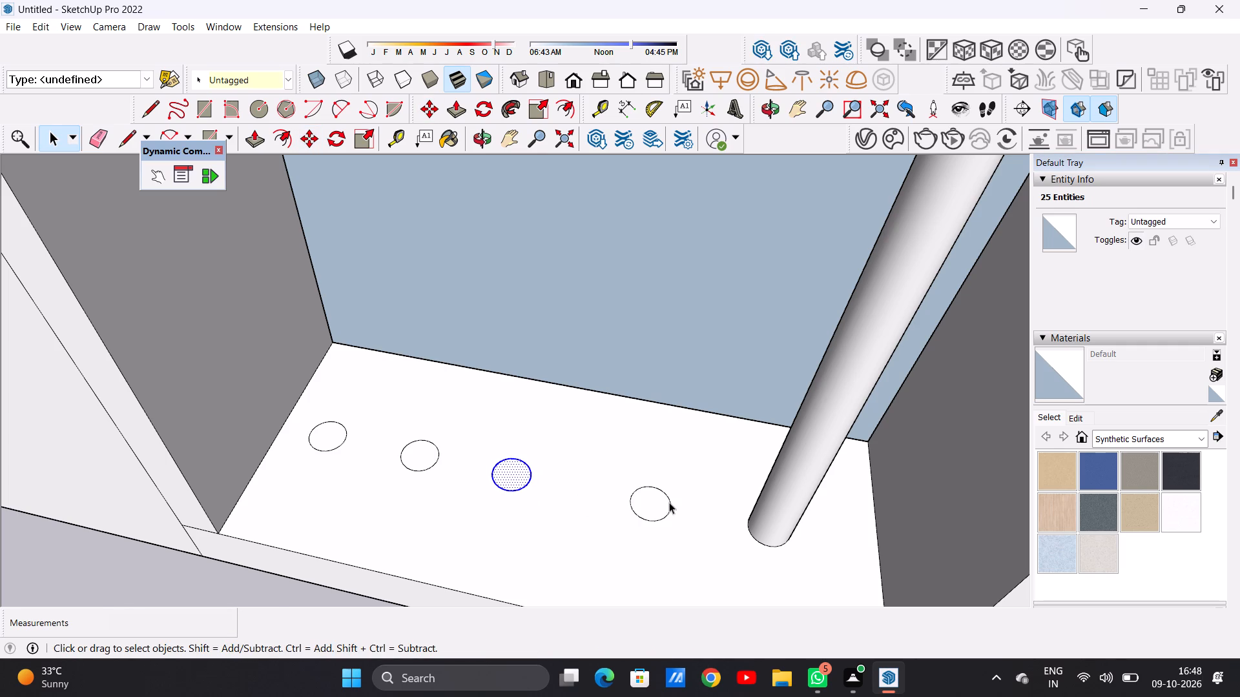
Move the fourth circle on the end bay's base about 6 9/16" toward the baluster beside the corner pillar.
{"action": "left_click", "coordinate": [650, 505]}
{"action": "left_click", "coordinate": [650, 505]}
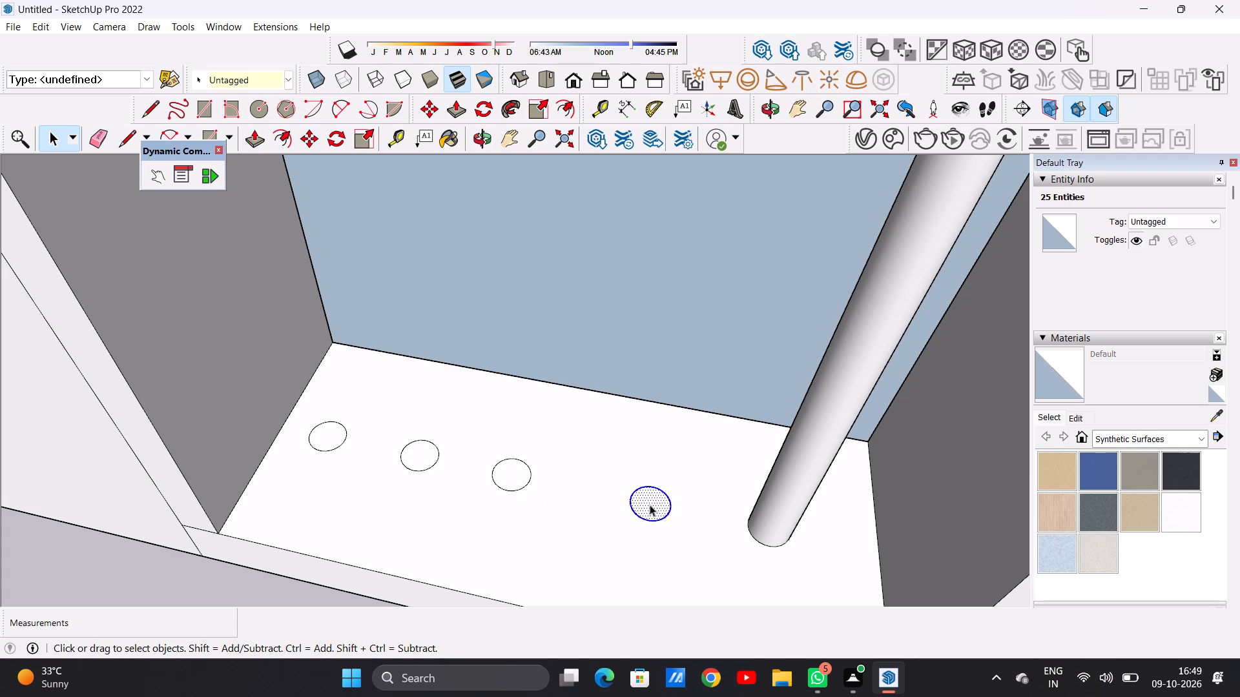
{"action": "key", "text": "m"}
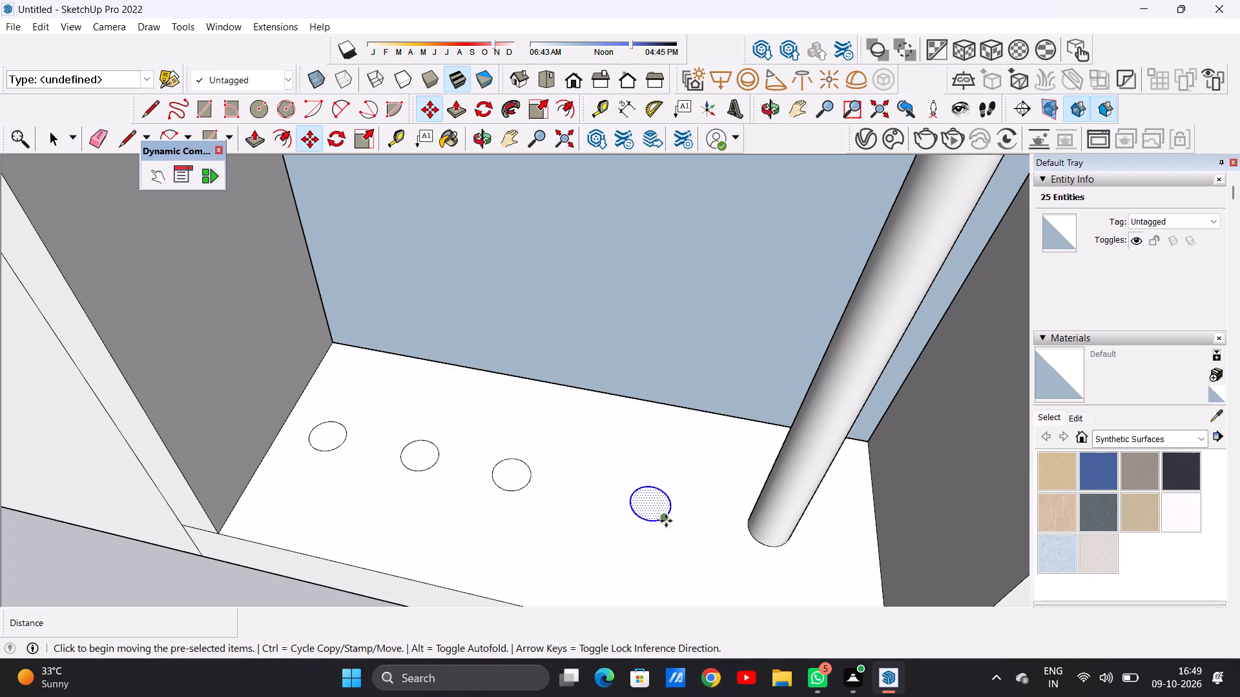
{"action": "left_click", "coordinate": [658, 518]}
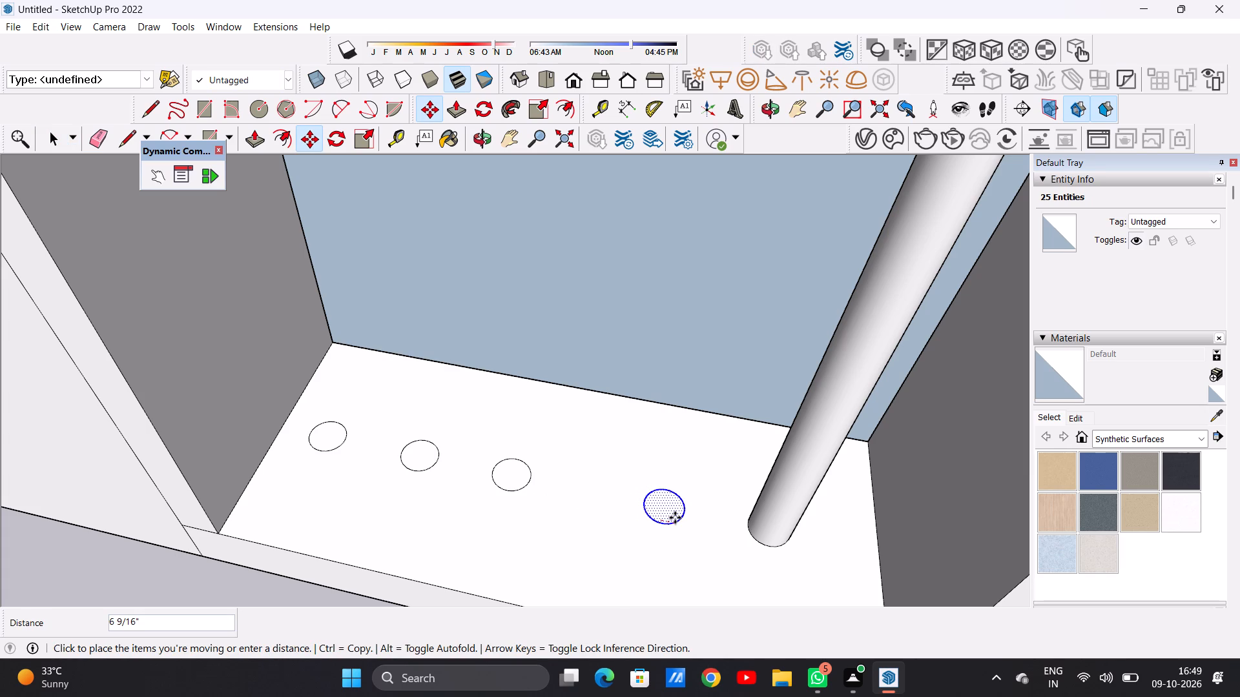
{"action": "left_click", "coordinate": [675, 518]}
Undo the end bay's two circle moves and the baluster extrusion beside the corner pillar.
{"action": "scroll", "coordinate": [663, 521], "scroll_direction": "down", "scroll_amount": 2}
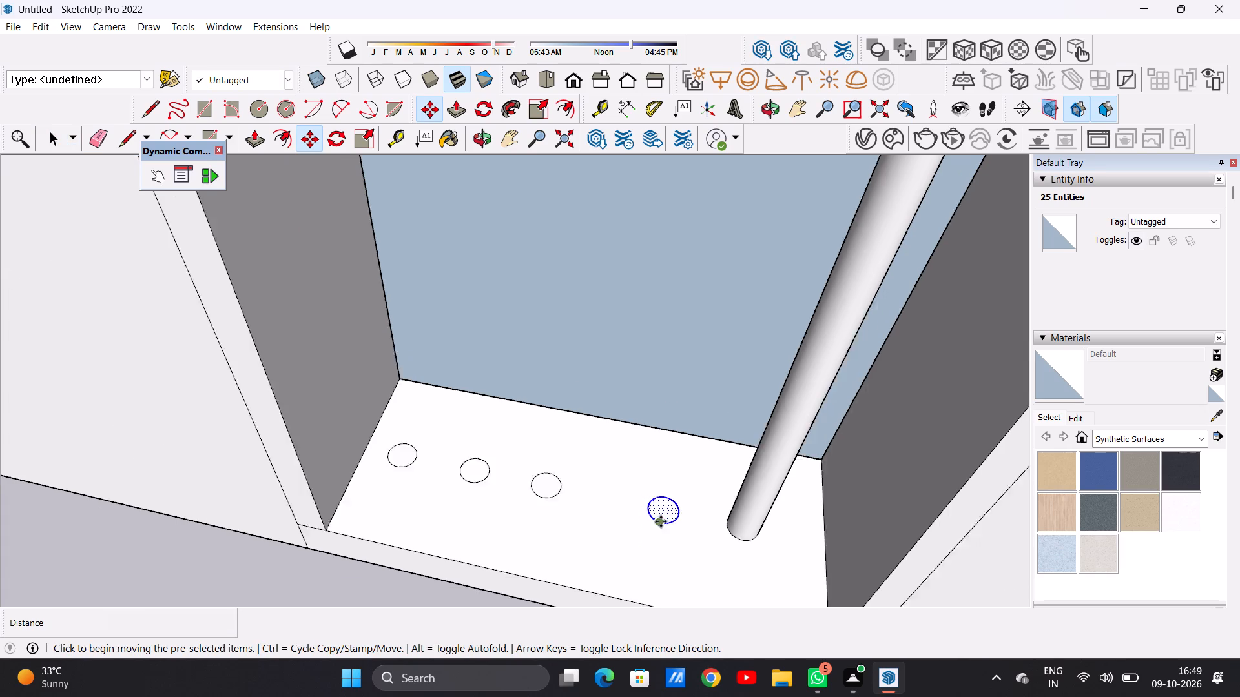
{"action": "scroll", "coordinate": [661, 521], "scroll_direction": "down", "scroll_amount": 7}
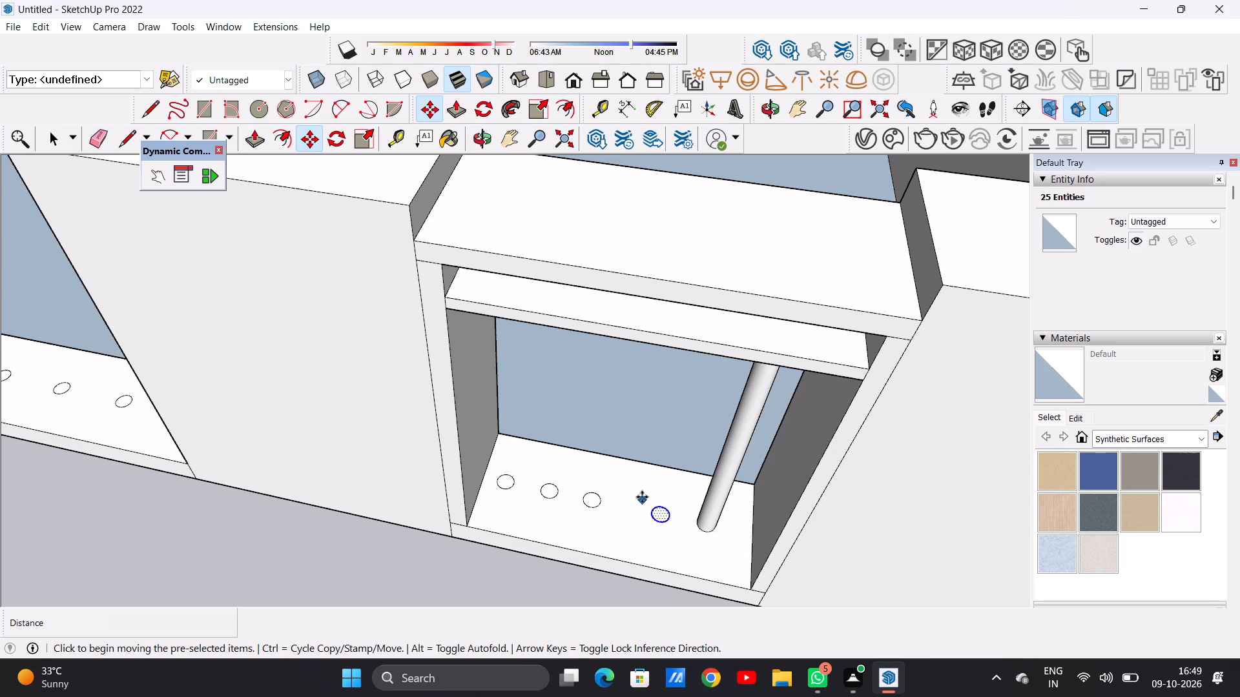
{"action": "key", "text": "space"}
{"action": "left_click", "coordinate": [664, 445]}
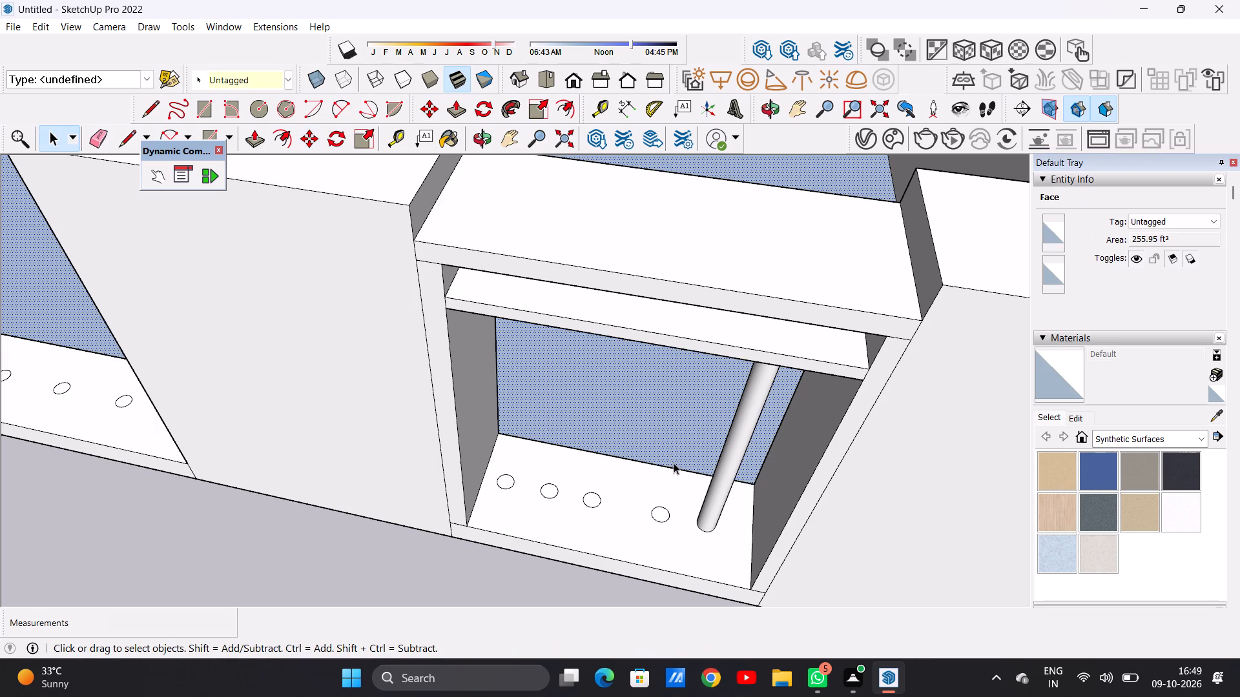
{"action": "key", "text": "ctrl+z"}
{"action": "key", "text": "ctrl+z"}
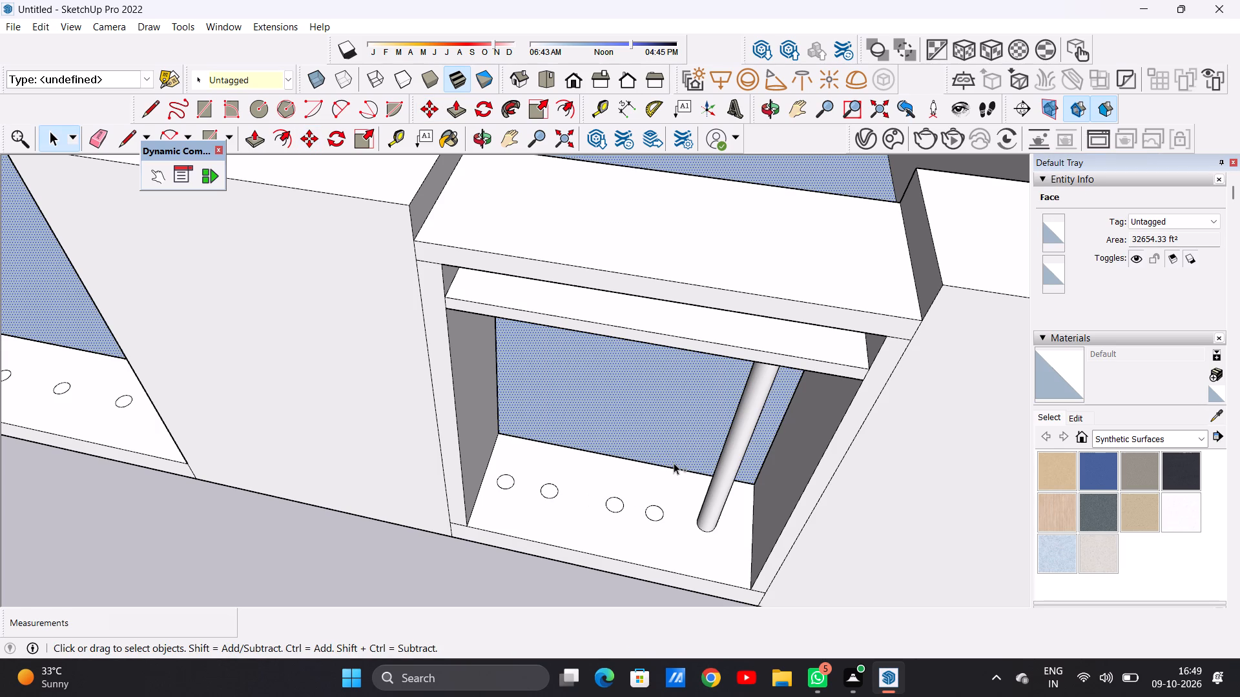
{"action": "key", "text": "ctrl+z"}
Move the middle circle on the end bay's base about 2' 1/8" along the base toward the second circle.
{"action": "scroll", "coordinate": [681, 531], "scroll_direction": "up", "scroll_amount": 4}
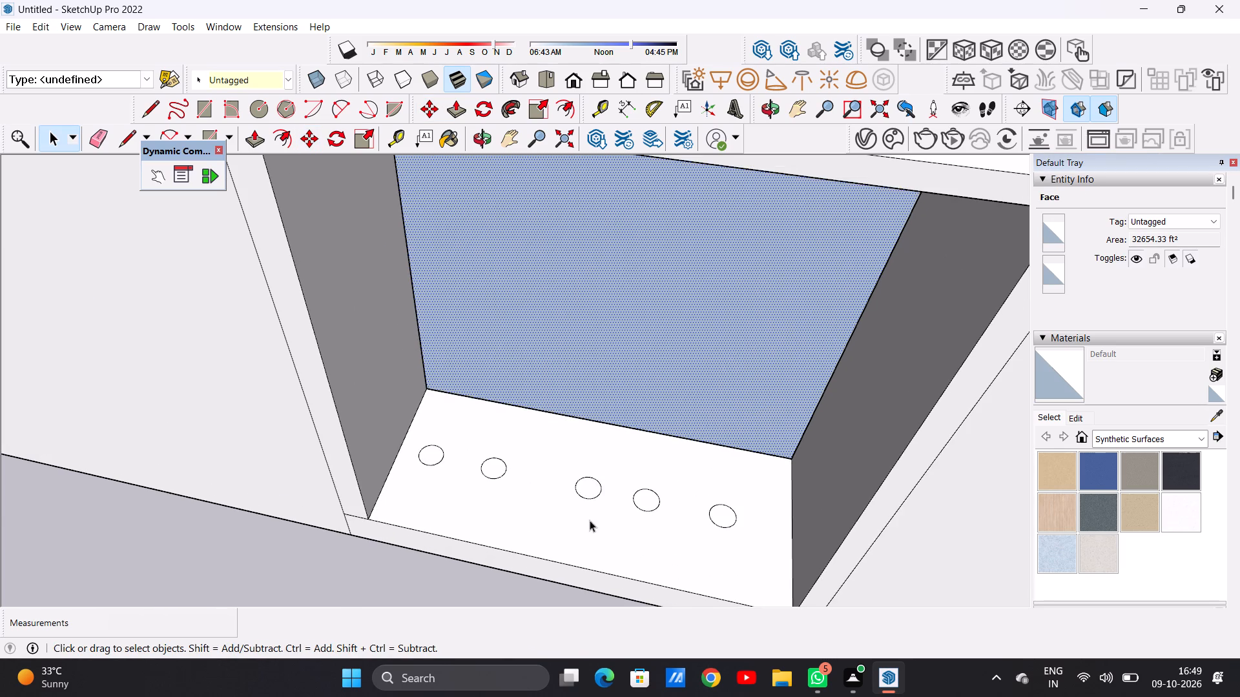
{"action": "scroll", "coordinate": [579, 492], "scroll_direction": "up", "scroll_amount": 5}
{"action": "double_click", "coordinate": [593, 490]}
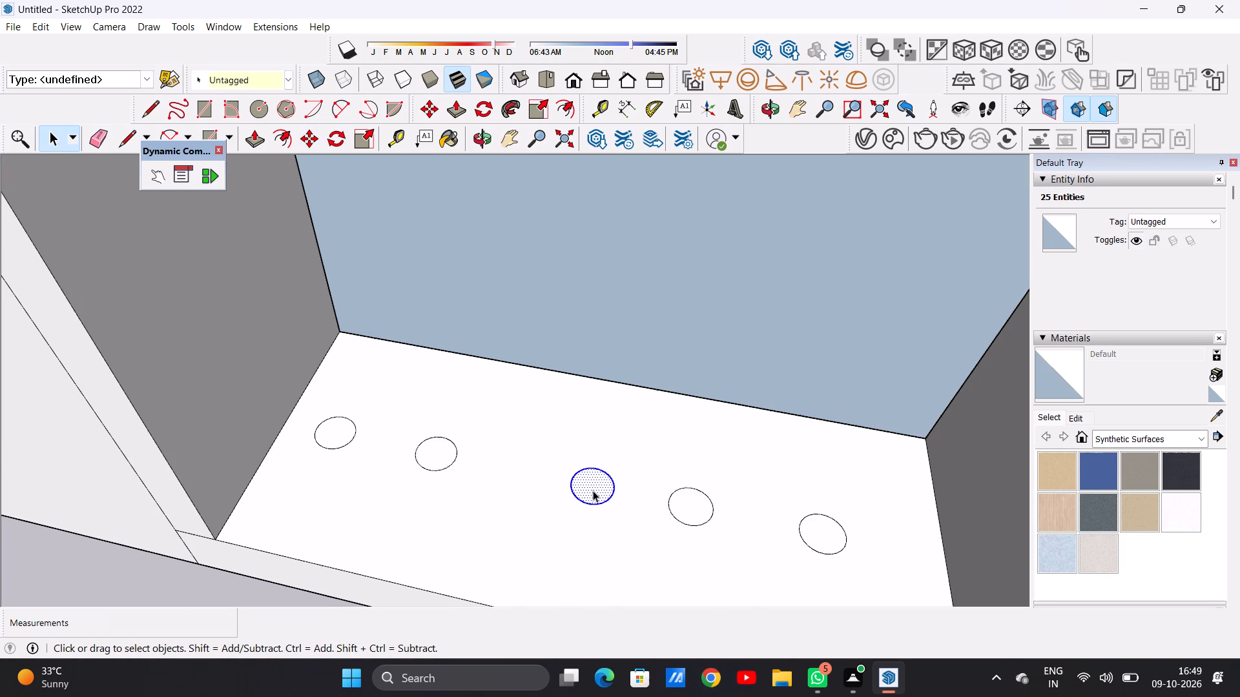
{"action": "key", "text": "m"}
{"action": "left_click", "coordinate": [588, 502]}
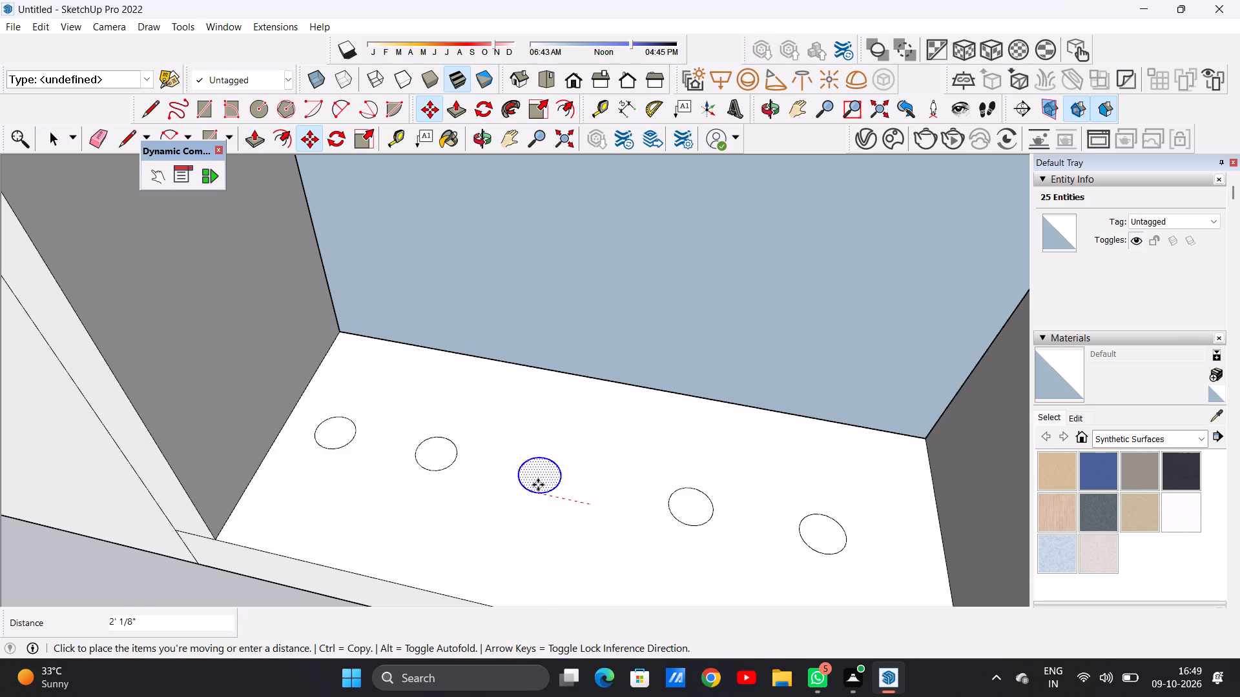
{"action": "left_click", "coordinate": [538, 485]}
{"action": "key", "text": "space"}
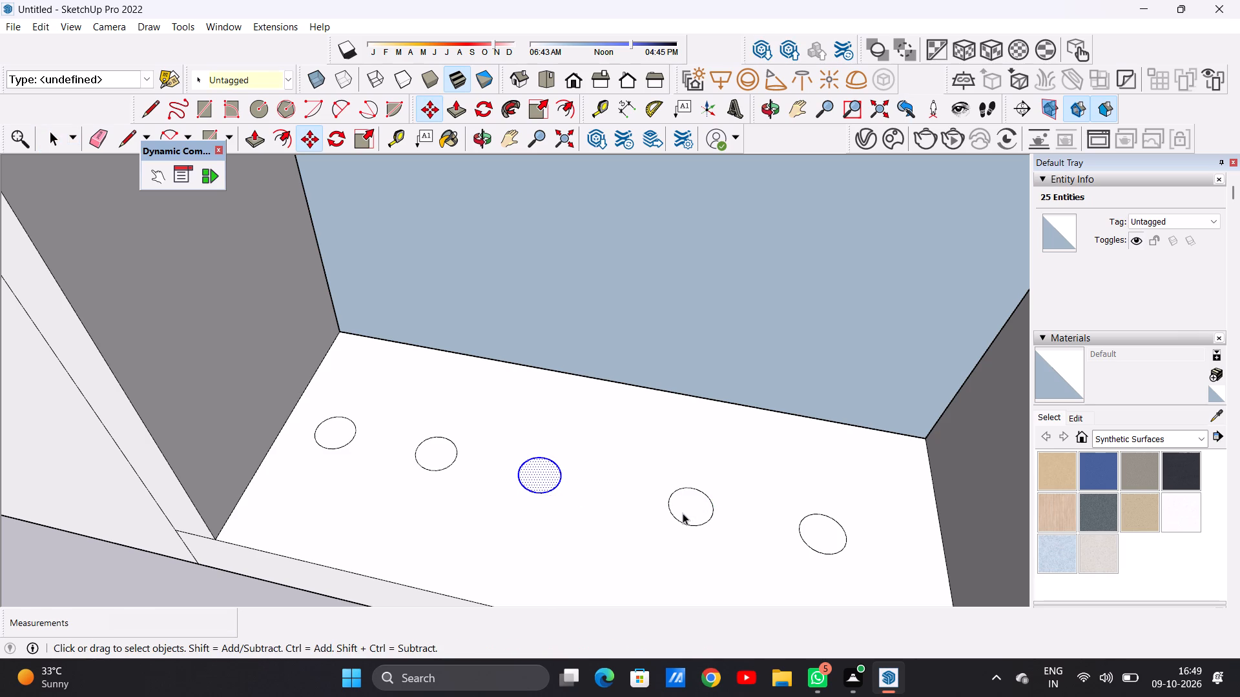
Move the fourth circle on the end bay's base toward the middle circle, matching the spacing between the other circles.
{"action": "double_click", "coordinate": [683, 513]}
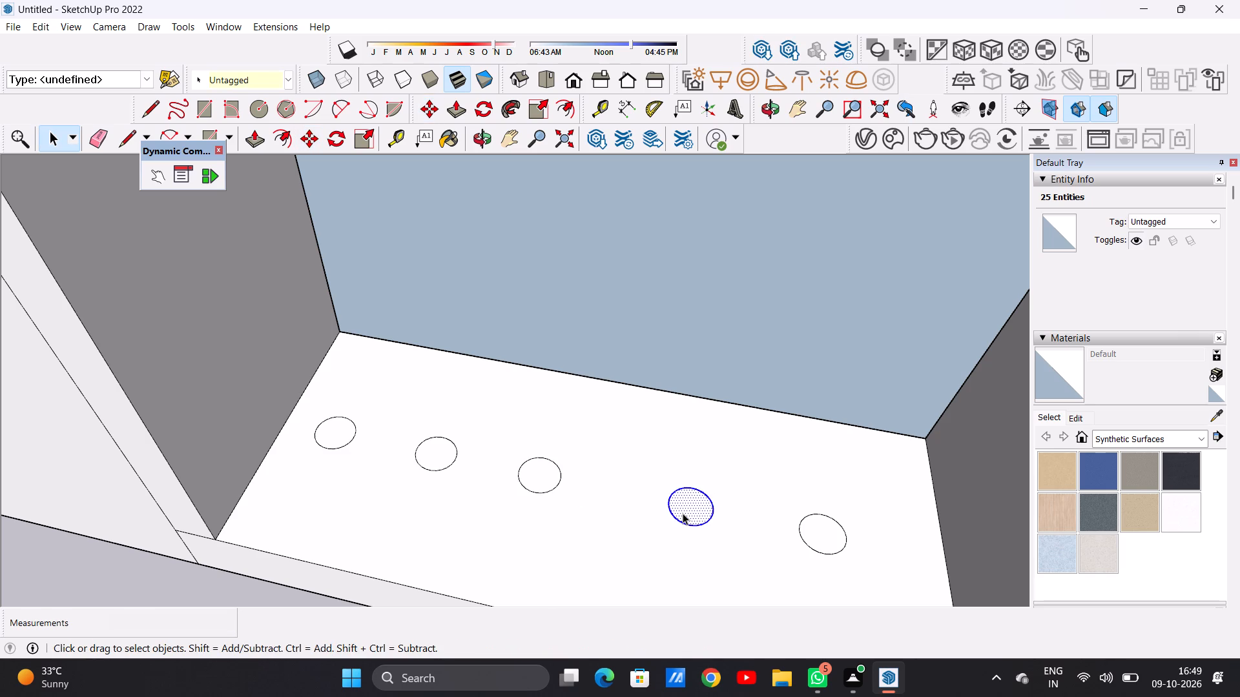
{"action": "key", "text": "m"}
{"action": "left_click", "coordinate": [686, 526]}
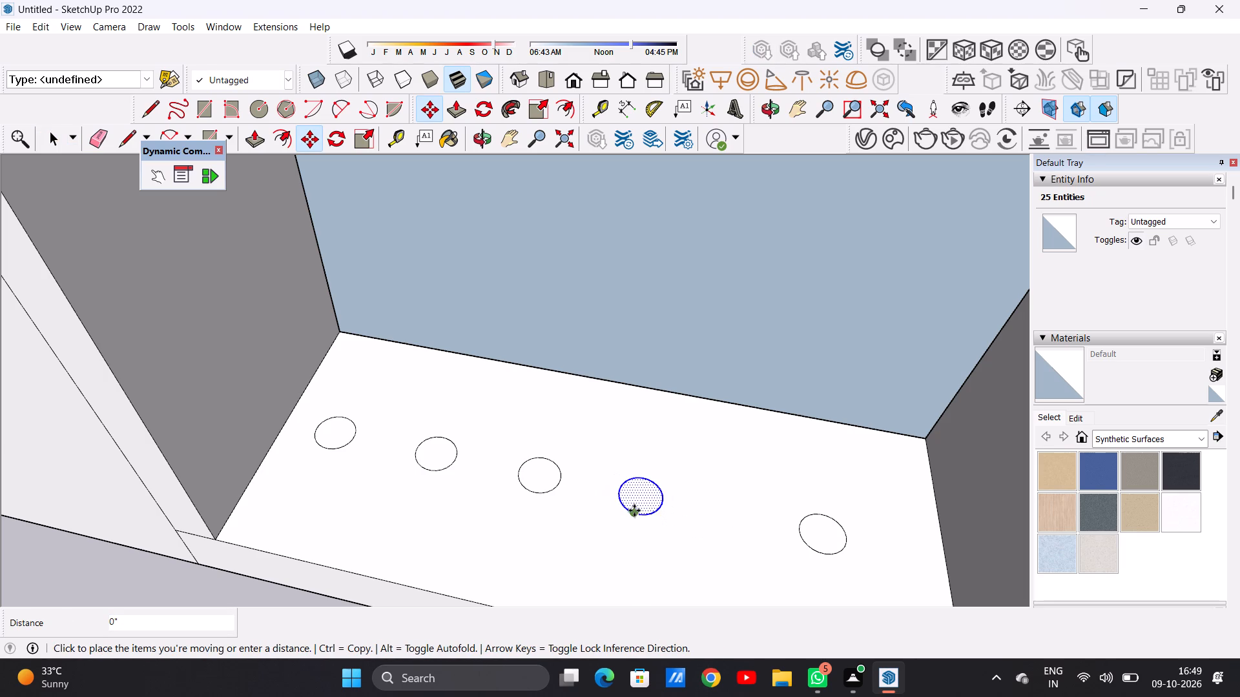
{"action": "left_click", "coordinate": [634, 510]}
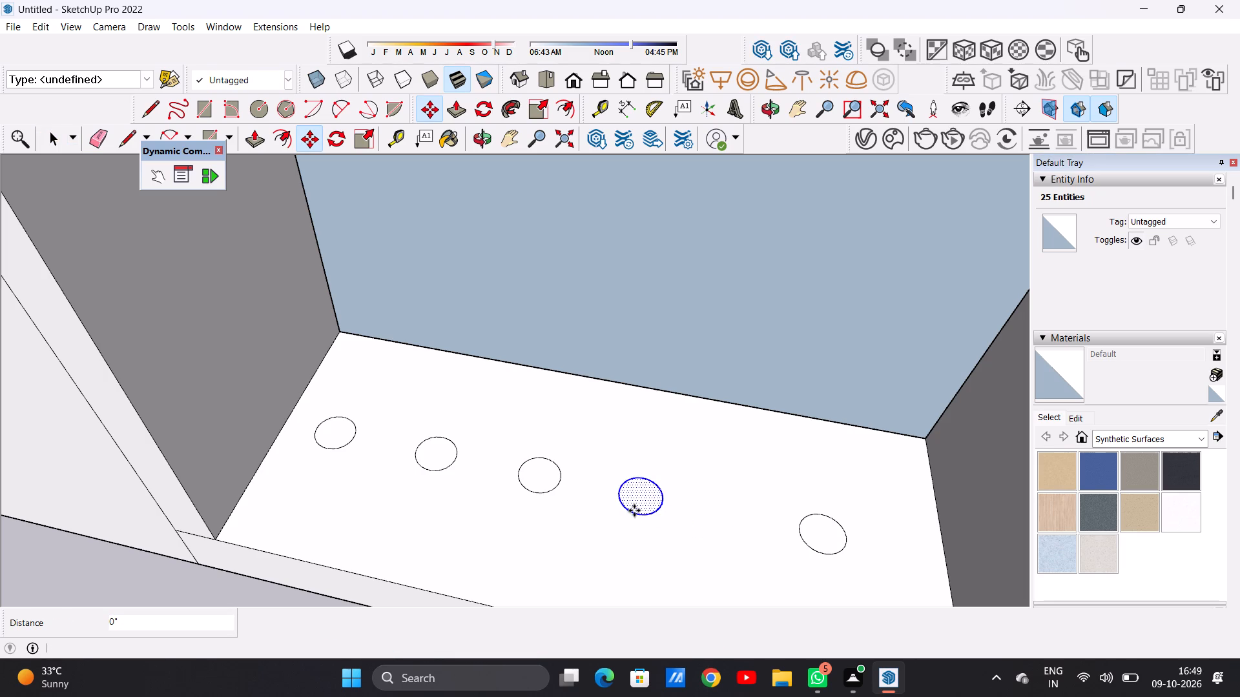
{"action": "key", "text": "space"}
Move the end bay's circle nearest the corner pillar about 2' 6 7/8" along the base toward the fourth circle.
{"action": "double_click", "coordinate": [823, 536]}
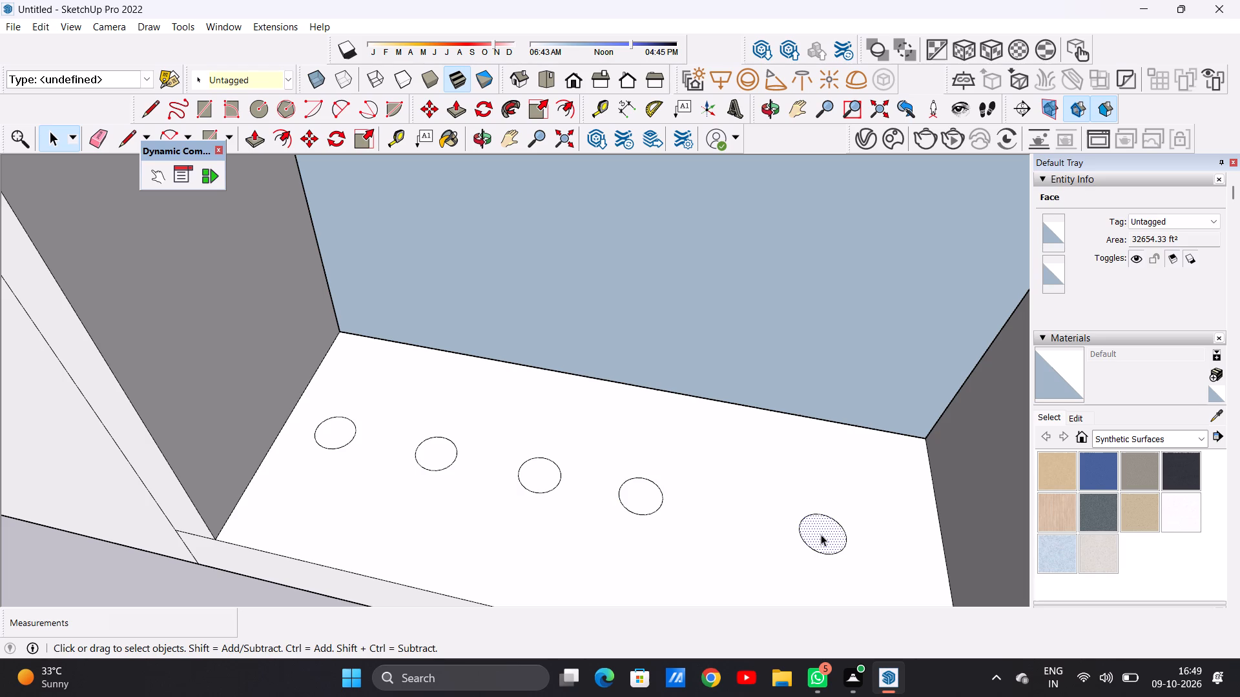
{"action": "double_click", "coordinate": [821, 534]}
{"action": "key", "text": "m"}
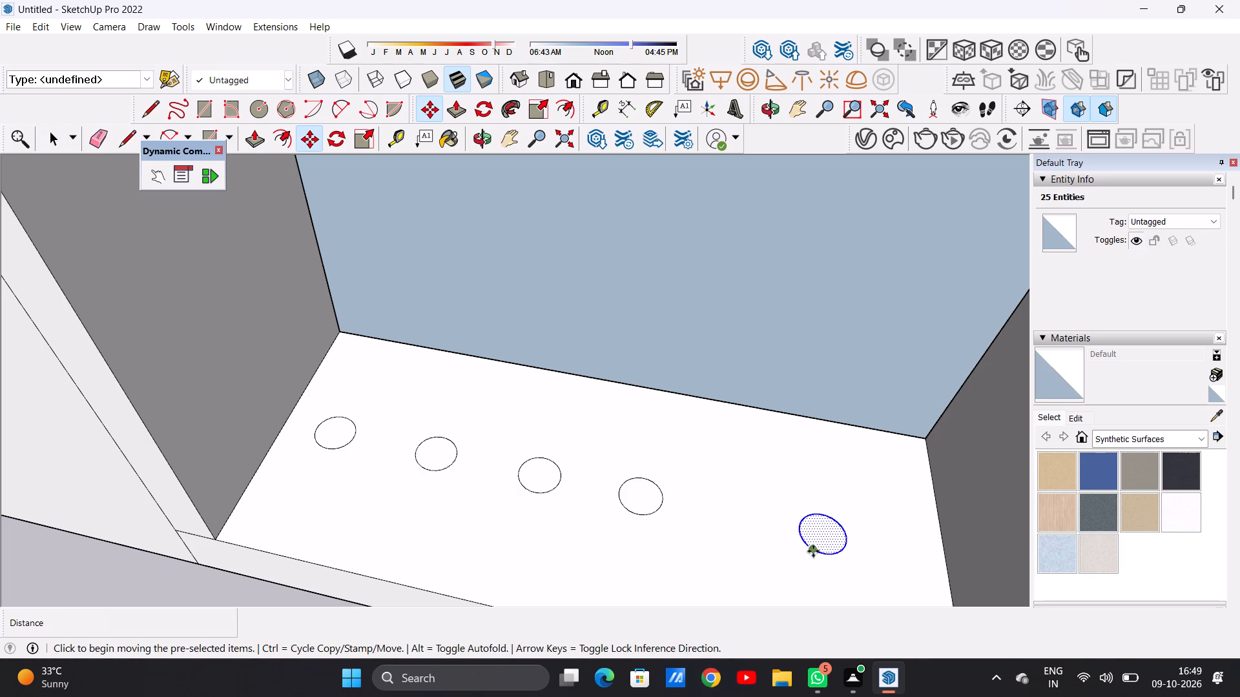
{"action": "left_click", "coordinate": [812, 551]}
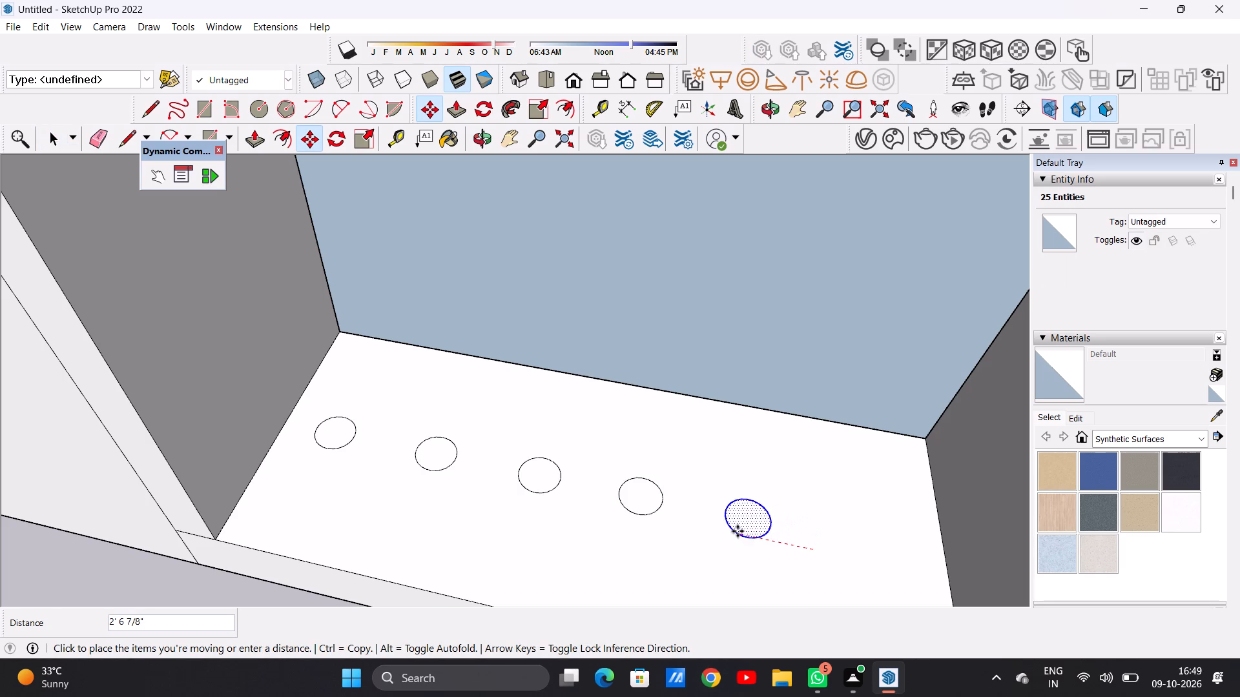
{"action": "left_click", "coordinate": [738, 531]}
{"action": "key", "text": "space"}
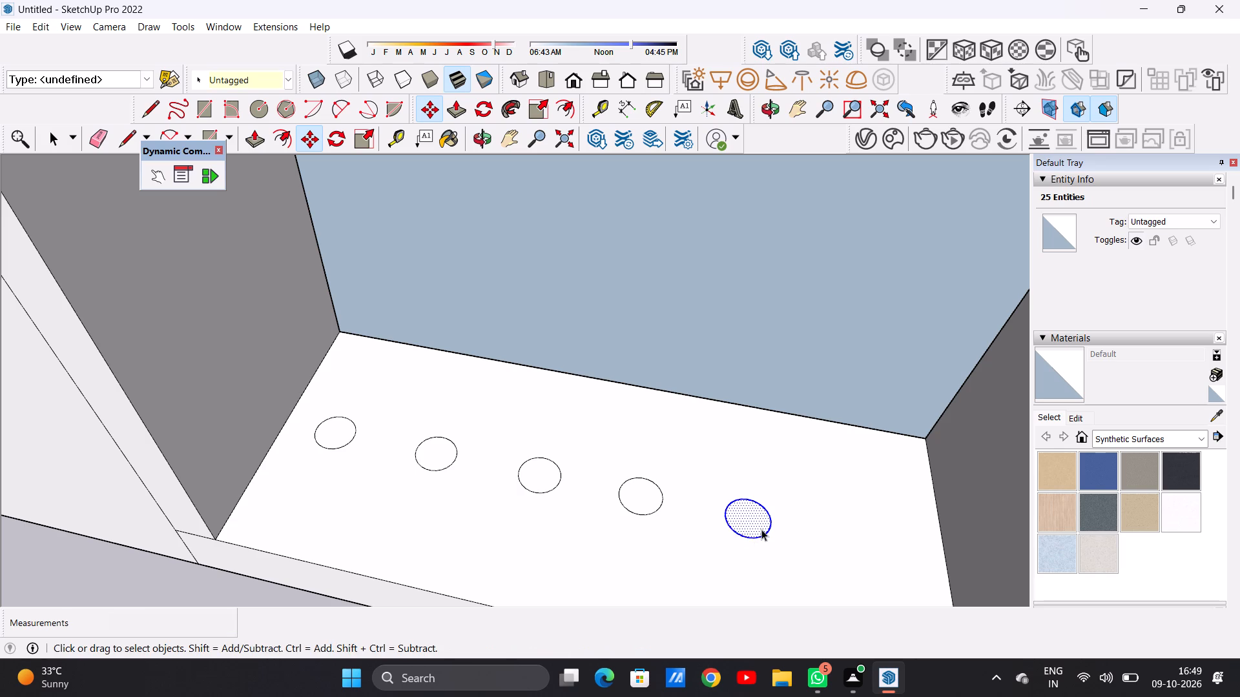
Copy the fifth circle about 3' 11 3/8" along the end bay's base toward the corner pillar as a sixth circle.
{"action": "key", "text": "m"}
{"action": "left_click", "coordinate": [761, 535]}
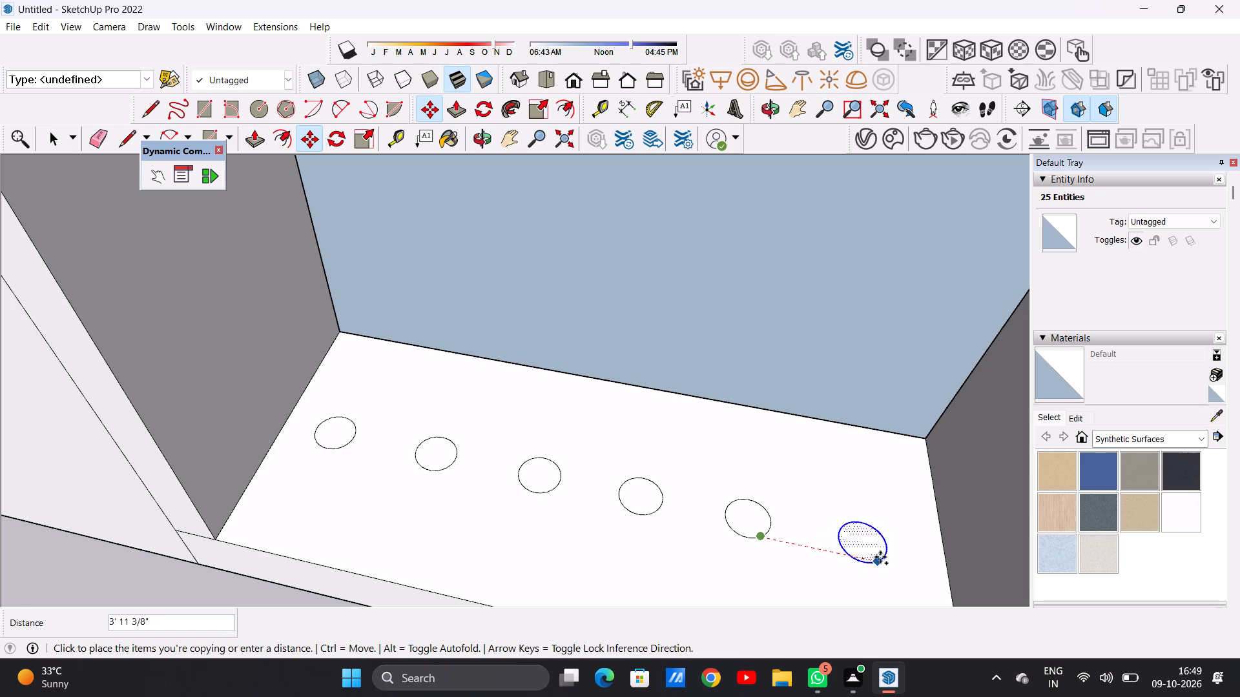
{"action": "left_click", "coordinate": [880, 557]}
{"action": "key", "text": "space"}
{"action": "scroll", "coordinate": [766, 501], "scroll_direction": "down", "scroll_amount": 8}
{"action": "scroll", "coordinate": [755, 439], "scroll_direction": "up", "scroll_amount": 1}
{"action": "scroll", "coordinate": [755, 439], "scroll_direction": "down", "scroll_amount": 4}
{"action": "left_click", "coordinate": [690, 572]}
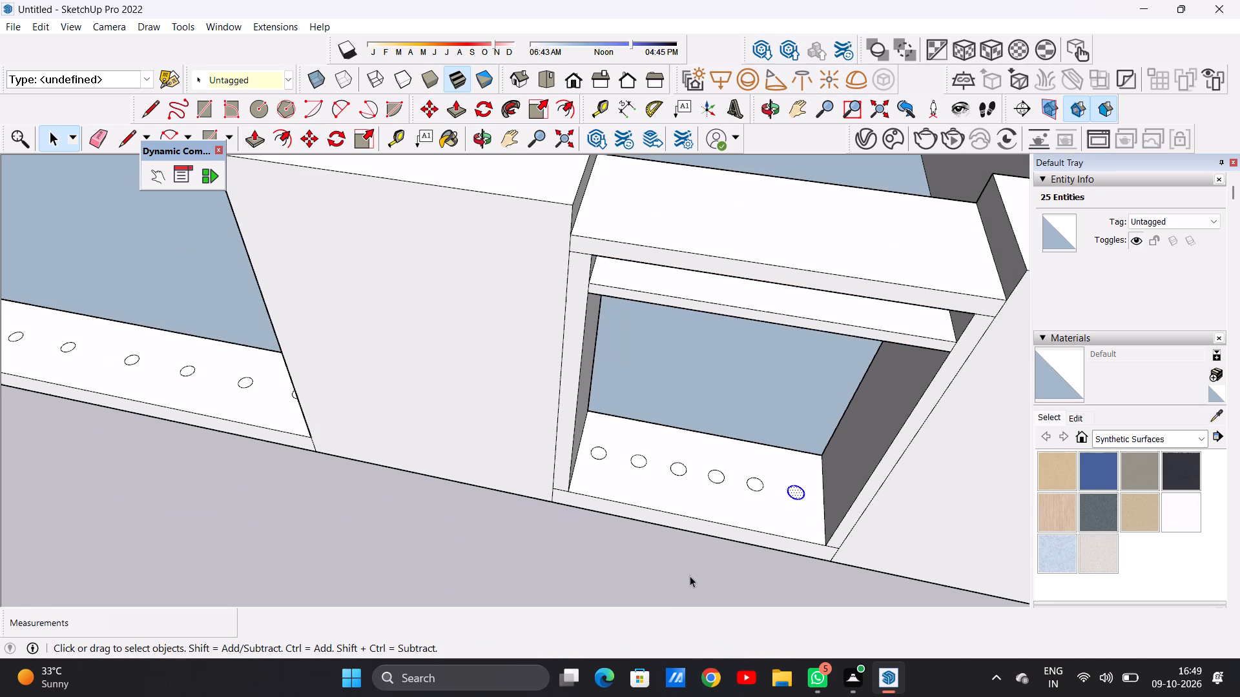
Push/Pull the end bay's sixth circle, nearest the corner pillar, up about 26' 11/16" to the lower crossbar as a baluster.
{"action": "middle_click_drag", "start_coordinate": [714, 572], "coordinate": [707, 603]}
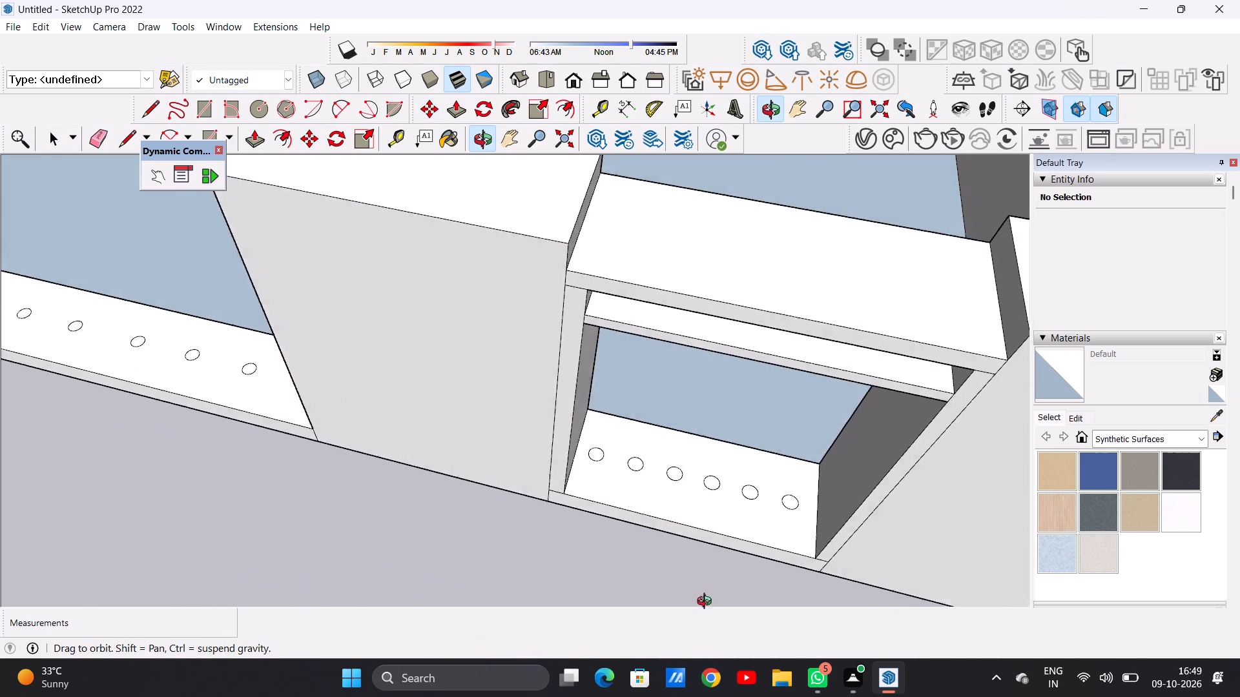
{"action": "middle_click_drag", "start_coordinate": [707, 603], "coordinate": [739, 612]}
{"action": "scroll", "coordinate": [700, 498], "scroll_direction": "down", "scroll_amount": 10}
{"action": "middle_click_drag", "start_coordinate": [697, 534], "coordinate": [727, 408]}
{"action": "scroll", "coordinate": [770, 460], "scroll_direction": "up", "scroll_amount": 4}
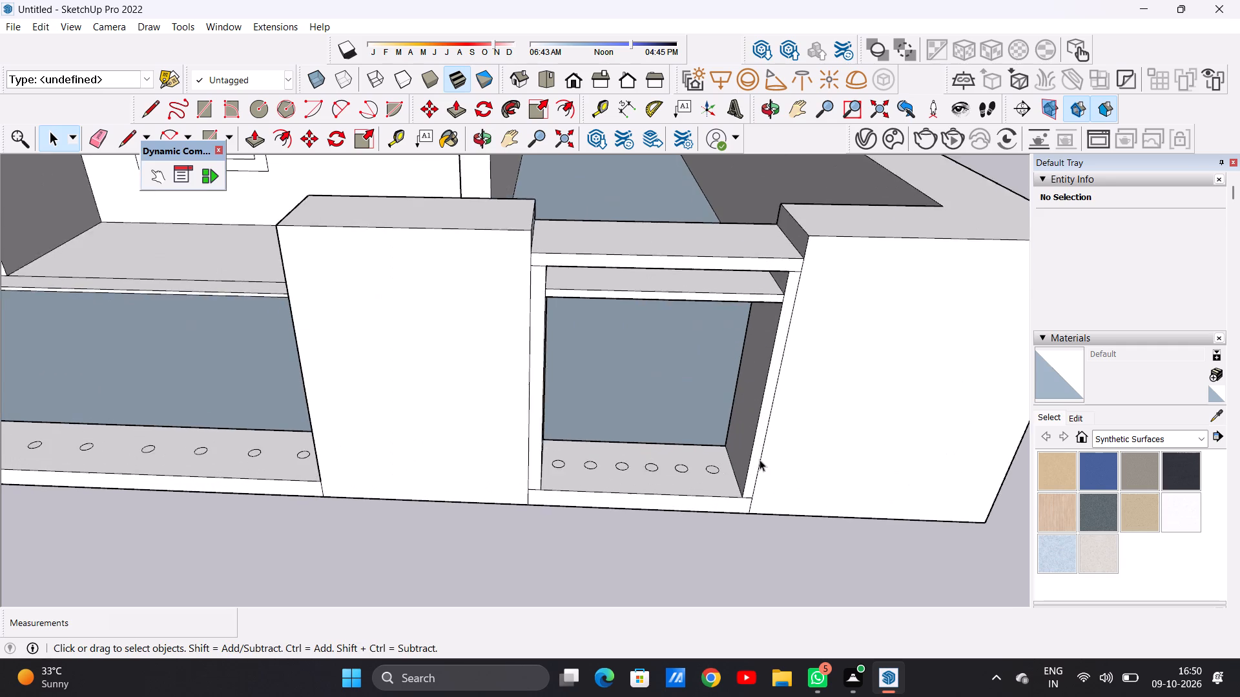
{"action": "scroll", "coordinate": [759, 460], "scroll_direction": "up", "scroll_amount": 4}
{"action": "middle_click_drag", "start_coordinate": [732, 470], "coordinate": [687, 472]}
{"action": "scroll", "coordinate": [718, 488], "scroll_direction": "up", "scroll_amount": 1}
{"action": "scroll", "coordinate": [718, 488], "scroll_direction": "down", "scroll_amount": 1}
{"action": "scroll", "coordinate": [718, 488], "scroll_direction": "up", "scroll_amount": 11}
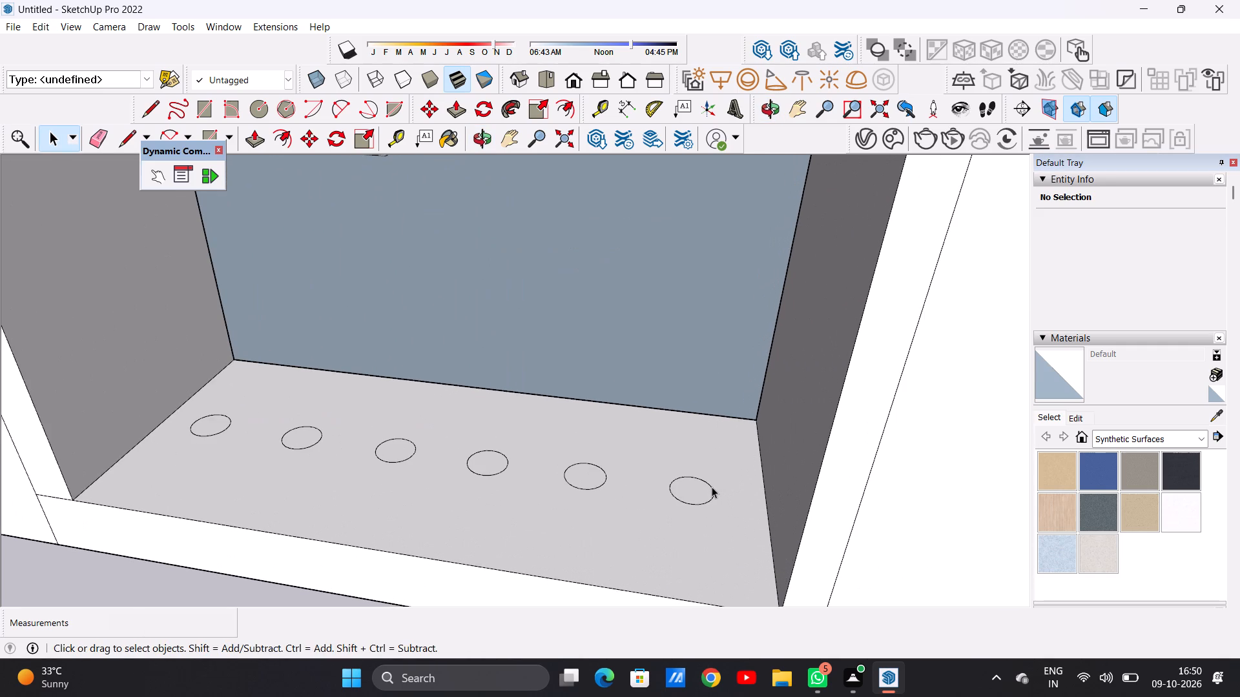
{"action": "key", "text": "p"}
{"action": "middle_click_drag", "start_coordinate": [712, 486], "coordinate": [705, 552]}
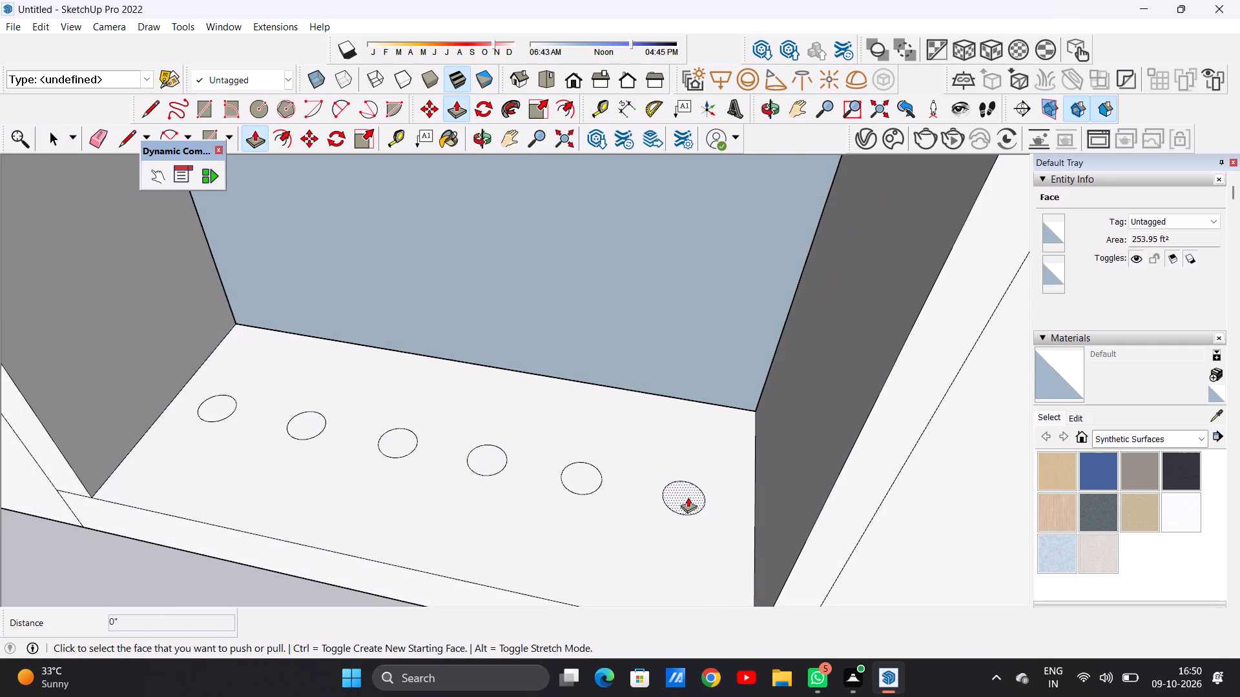
{"action": "left_click", "coordinate": [684, 496]}
{"action": "scroll", "coordinate": [712, 436], "scroll_direction": "down", "scroll_amount": 7}
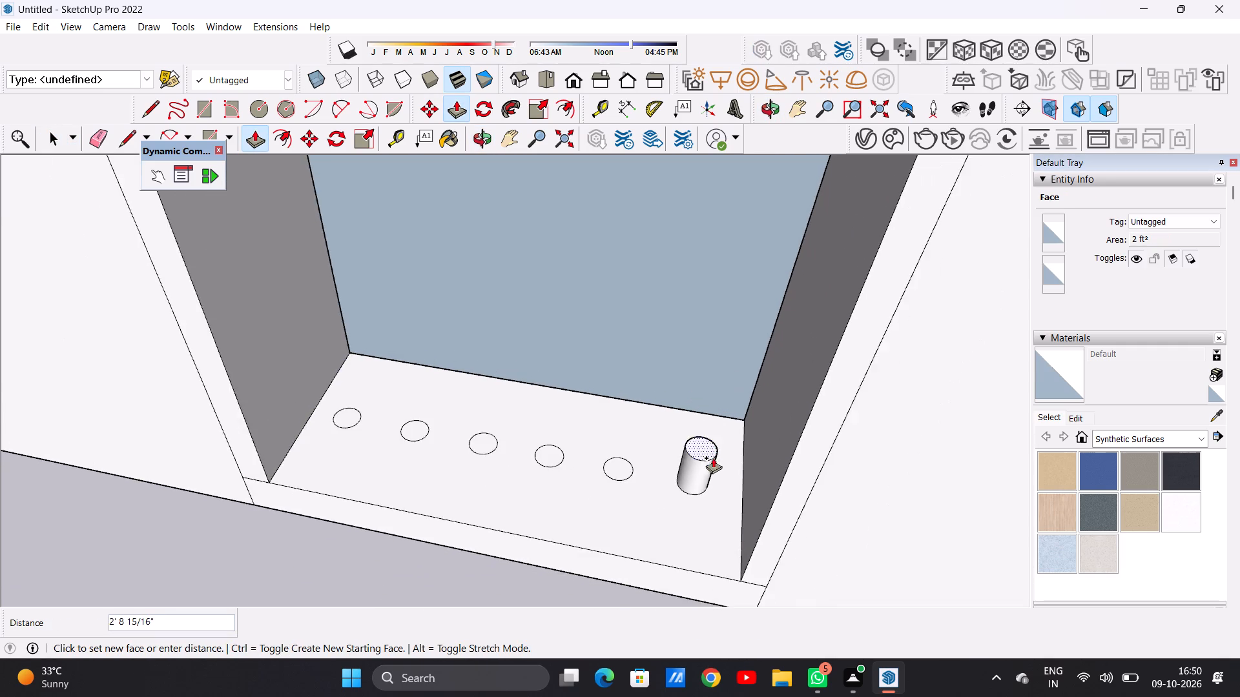
{"action": "scroll", "coordinate": [713, 458], "scroll_direction": "down", "scroll_amount": 12}
{"action": "middle_click_drag", "start_coordinate": [726, 326], "coordinate": [758, 254]}
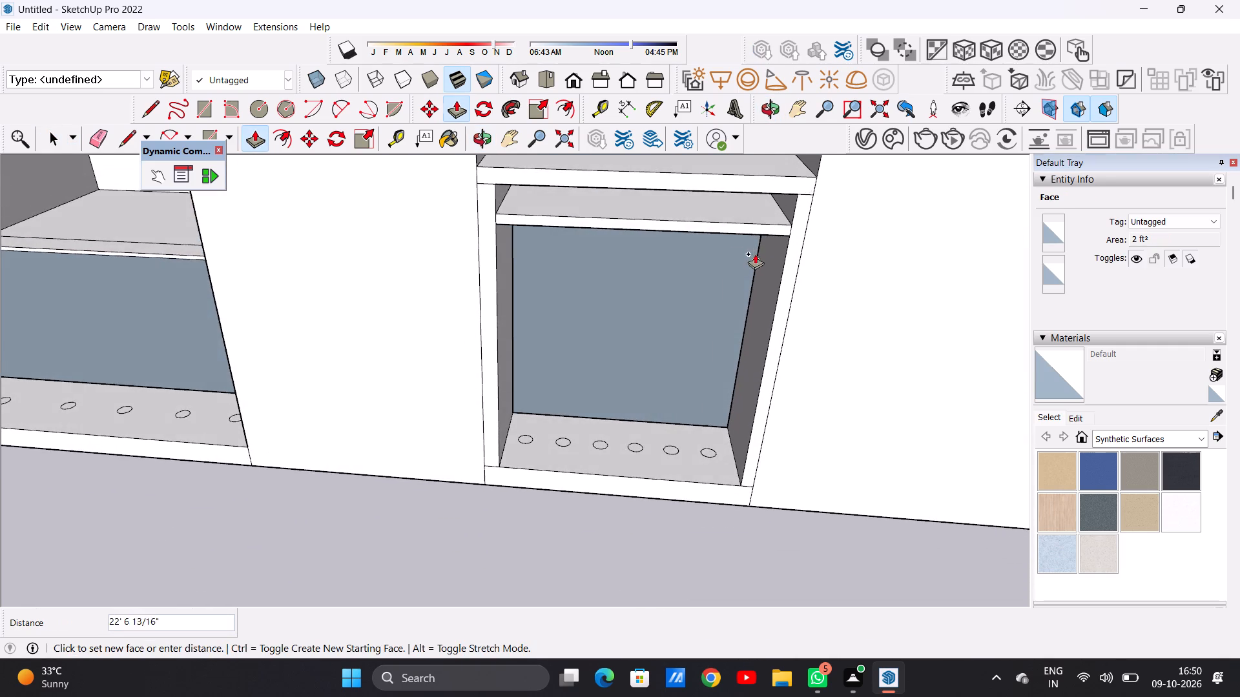
{"action": "scroll", "coordinate": [754, 254], "scroll_direction": "up", "scroll_amount": 6}
{"action": "middle_click_drag", "start_coordinate": [741, 244], "coordinate": [738, 157]}
{"action": "scroll", "coordinate": [725, 255], "scroll_direction": "down", "scroll_amount": 3}
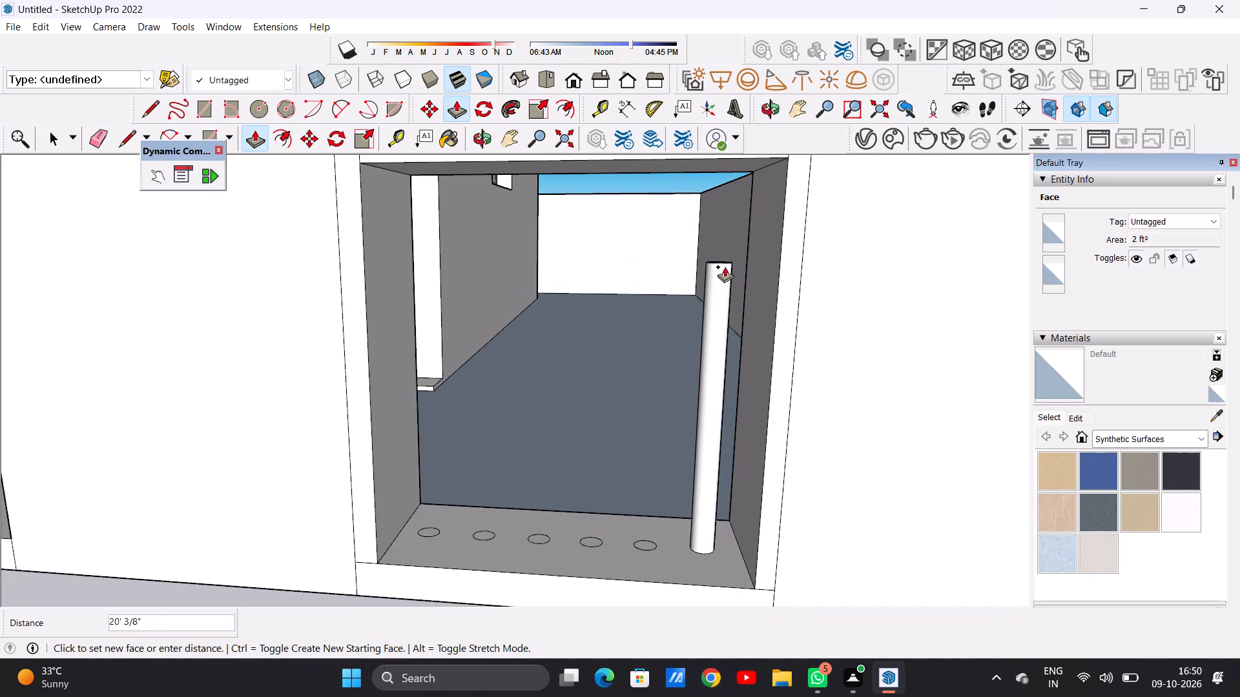
{"action": "scroll", "coordinate": [725, 267], "scroll_direction": "down", "scroll_amount": 7}
{"action": "scroll", "coordinate": [739, 225], "scroll_direction": "up", "scroll_amount": 13}
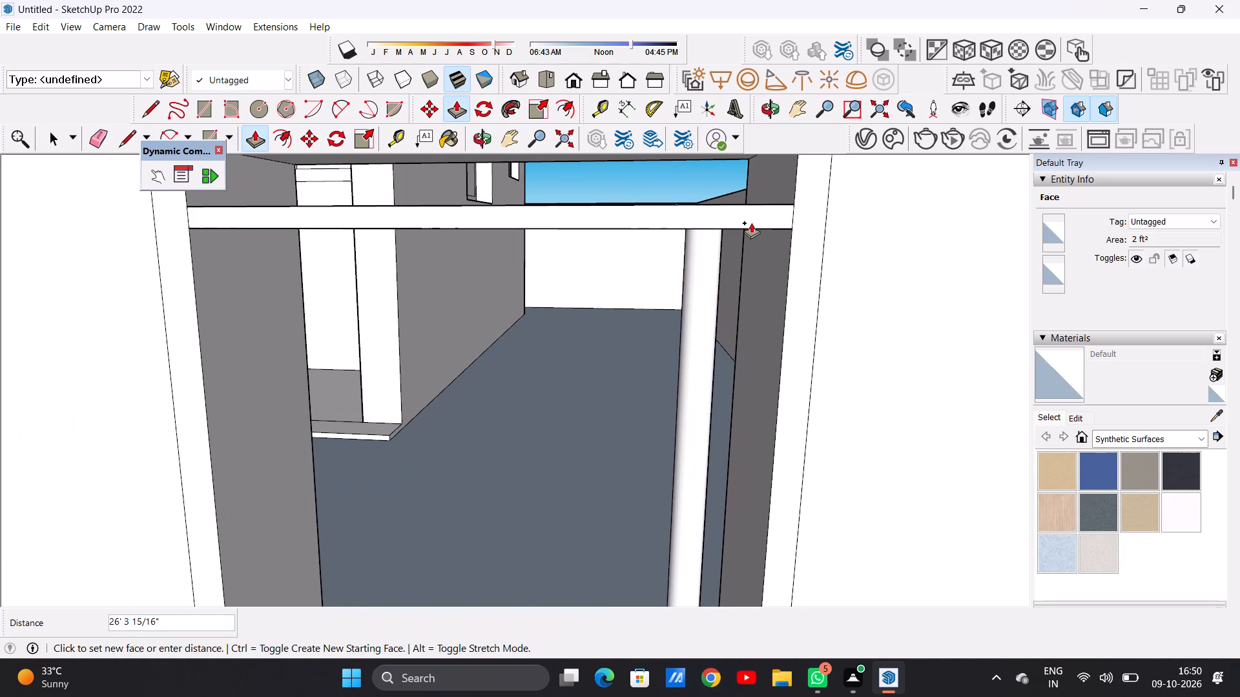
{"action": "left_click", "coordinate": [748, 227]}
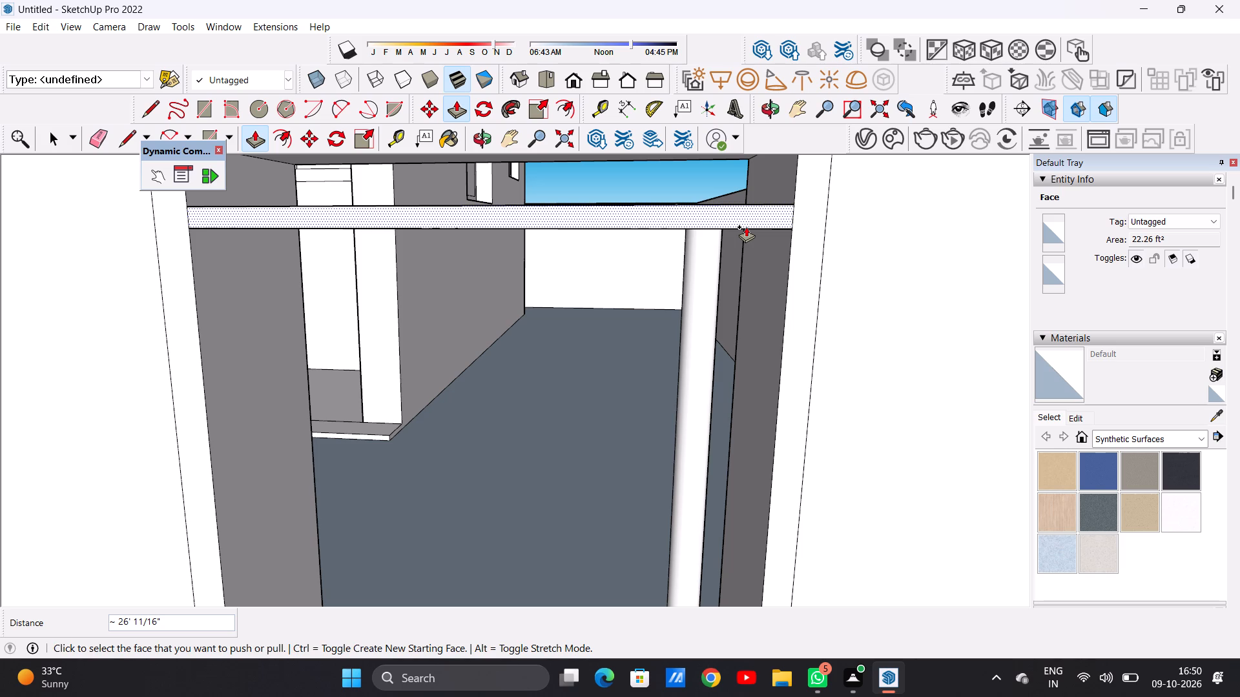
Push/Pull the fifth circle, beside the corner baluster, up about 26' 11/16" to the underside of the end bay's lower crossbar.
{"action": "scroll", "coordinate": [709, 262], "scroll_direction": "down", "scroll_amount": 20}
{"action": "scroll", "coordinate": [709, 262], "scroll_direction": "down", "scroll_amount": 2}
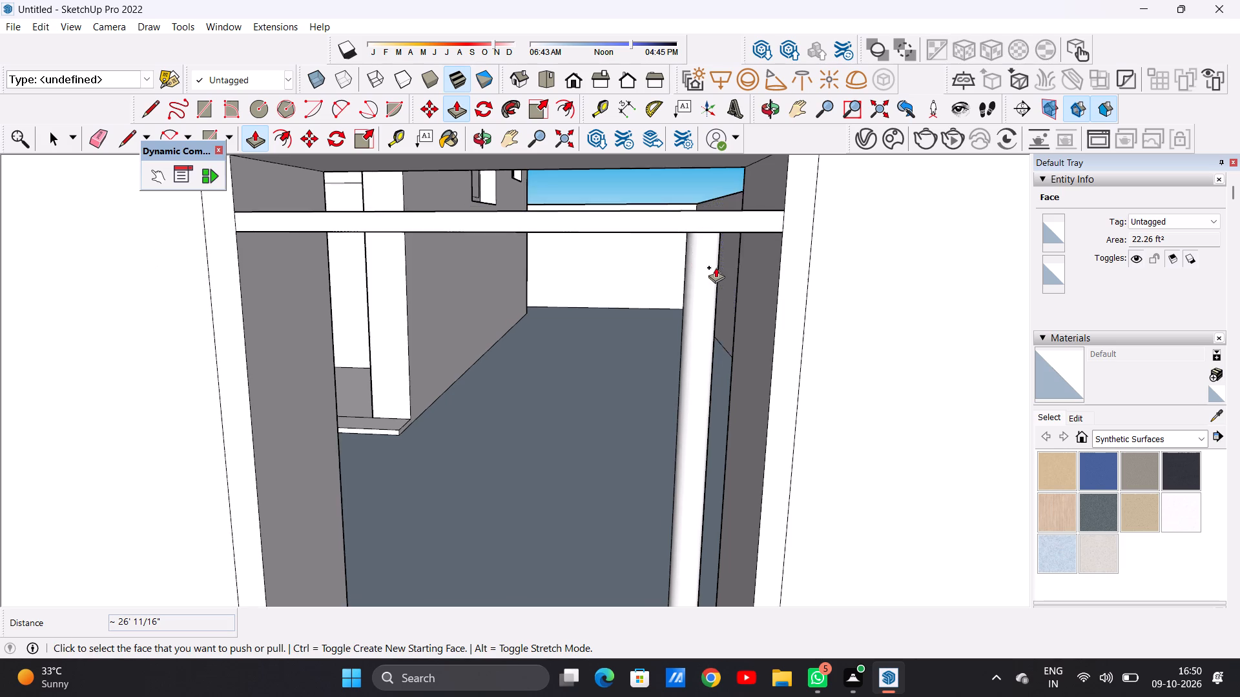
{"action": "scroll", "coordinate": [716, 267], "scroll_direction": "down", "scroll_amount": 8}
{"action": "scroll", "coordinate": [729, 278], "scroll_direction": "up", "scroll_amount": 7}
{"action": "middle_click_drag", "start_coordinate": [714, 353], "coordinate": [670, 428]}
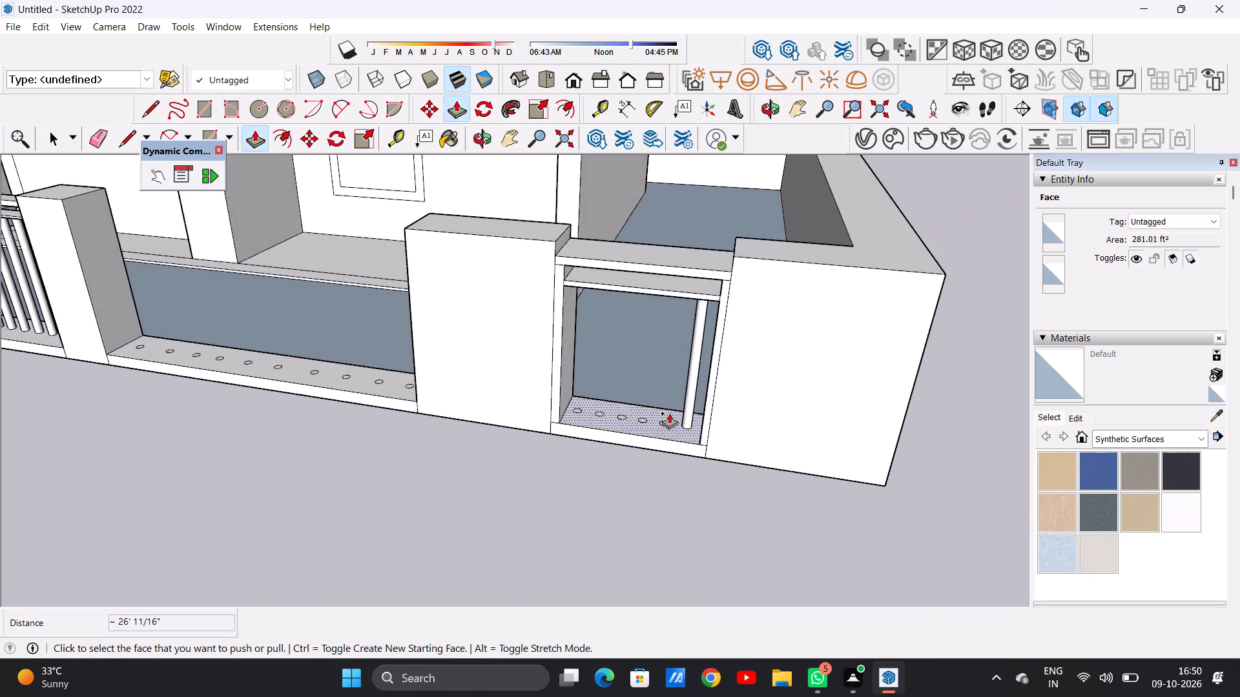
{"action": "scroll", "coordinate": [672, 406], "scroll_direction": "up", "scroll_amount": 7}
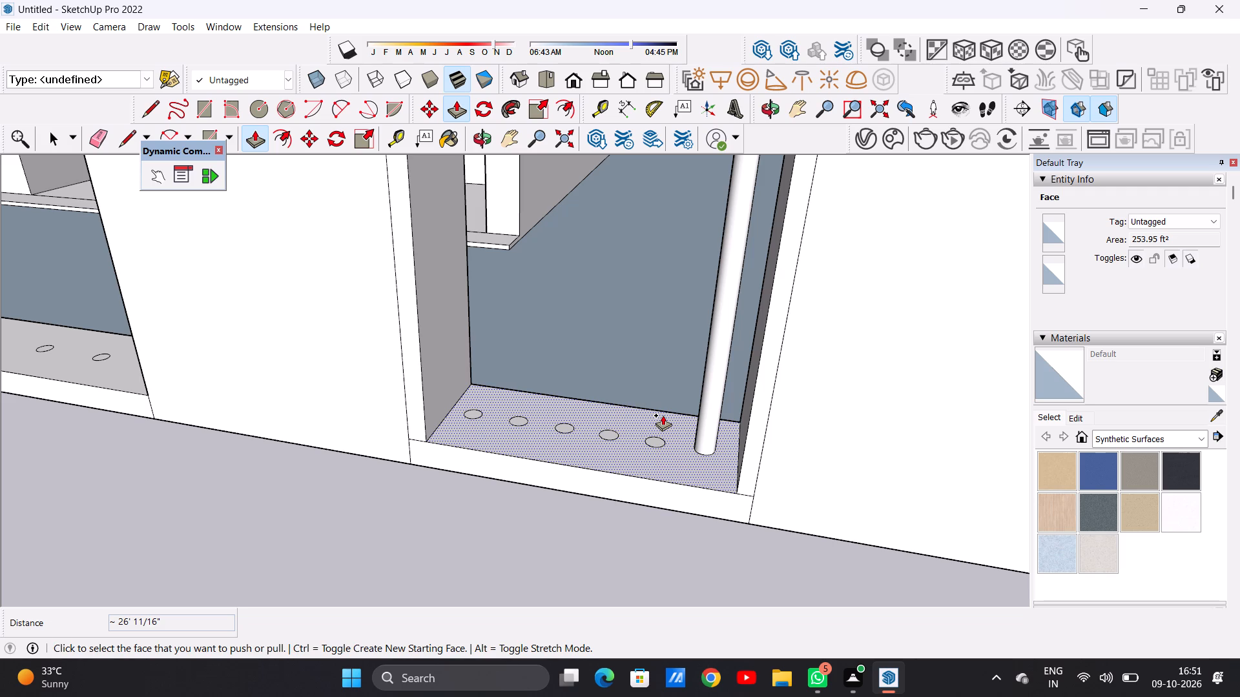
{"action": "scroll", "coordinate": [660, 443], "scroll_direction": "up", "scroll_amount": 13}
{"action": "scroll", "coordinate": [654, 434], "scroll_direction": "down", "scroll_amount": 1}
{"action": "scroll", "coordinate": [654, 434], "scroll_direction": "up", "scroll_amount": 6}
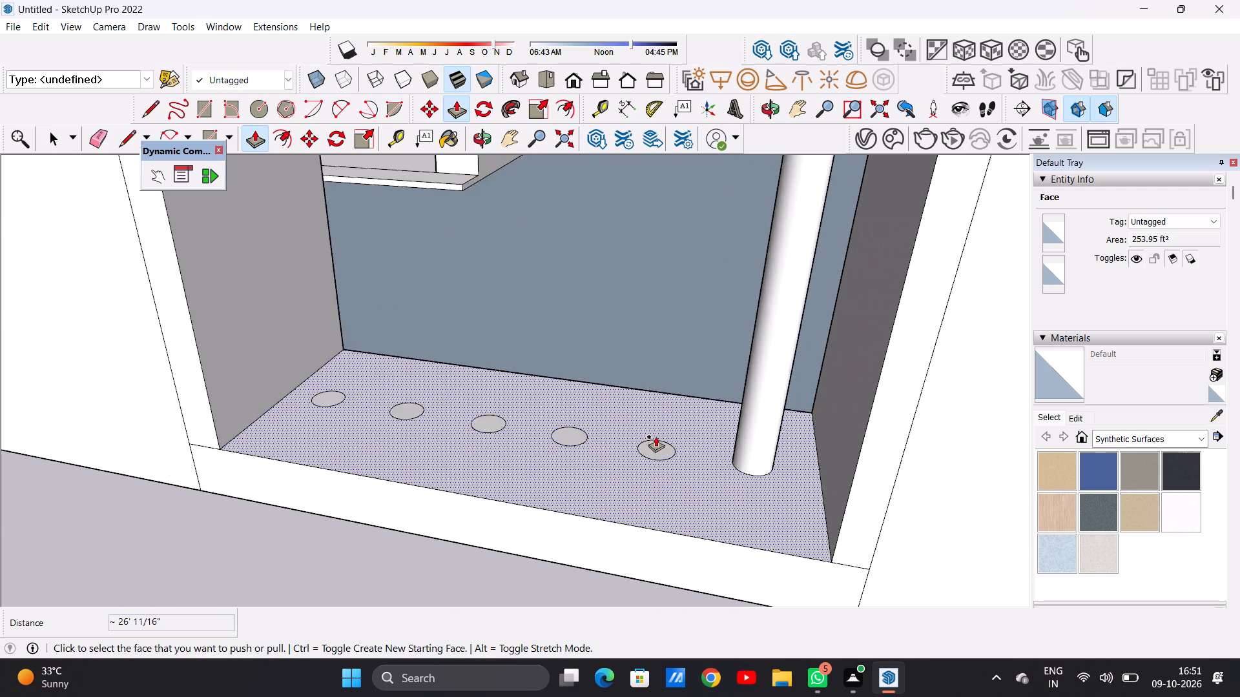
{"action": "scroll", "coordinate": [656, 436], "scroll_direction": "up", "scroll_amount": 3}
{"action": "left_click", "coordinate": [659, 452]}
{"action": "scroll", "coordinate": [663, 364], "scroll_direction": "down", "scroll_amount": 5}
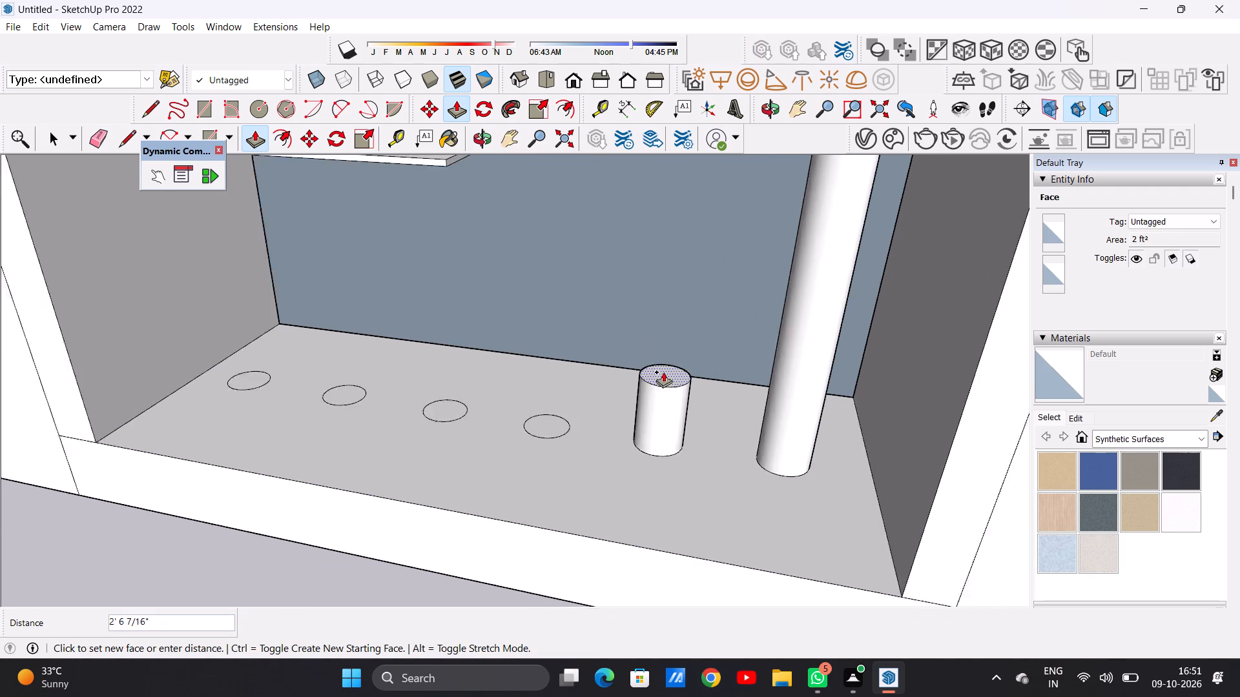
{"action": "scroll", "coordinate": [647, 351], "scroll_direction": "down", "scroll_amount": 17}
{"action": "scroll", "coordinate": [661, 237], "scroll_direction": "up", "scroll_amount": 7}
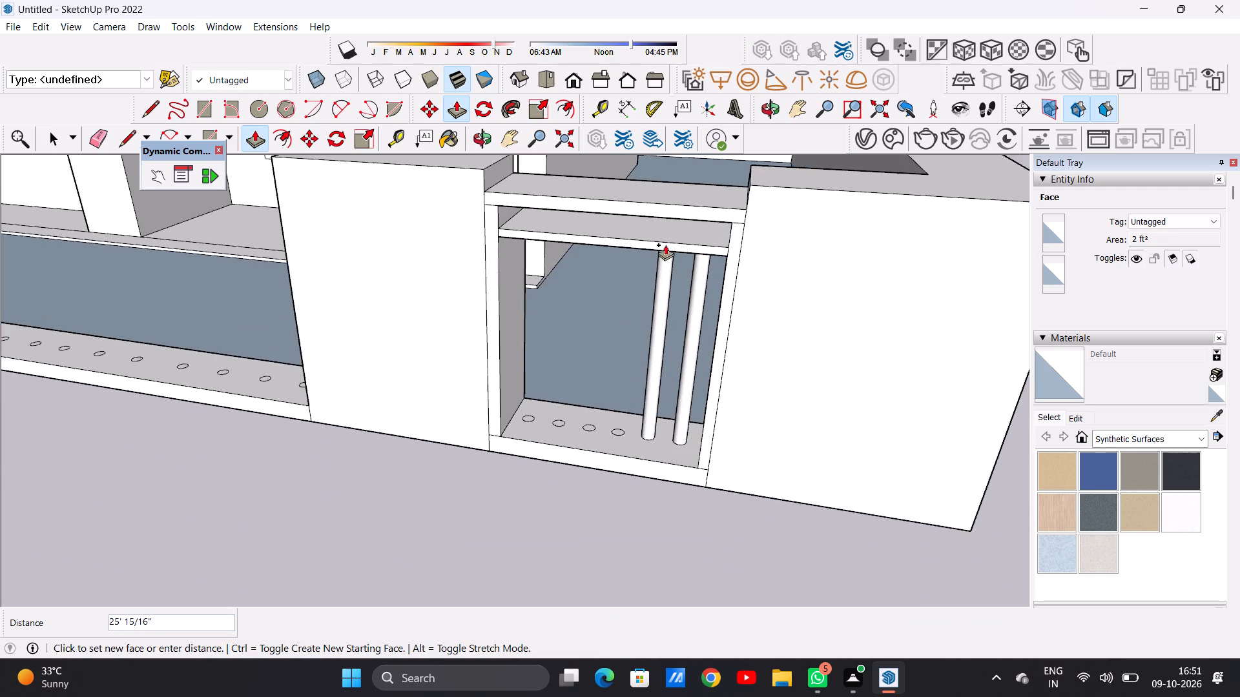
{"action": "scroll", "coordinate": [665, 245], "scroll_direction": "up", "scroll_amount": 5}
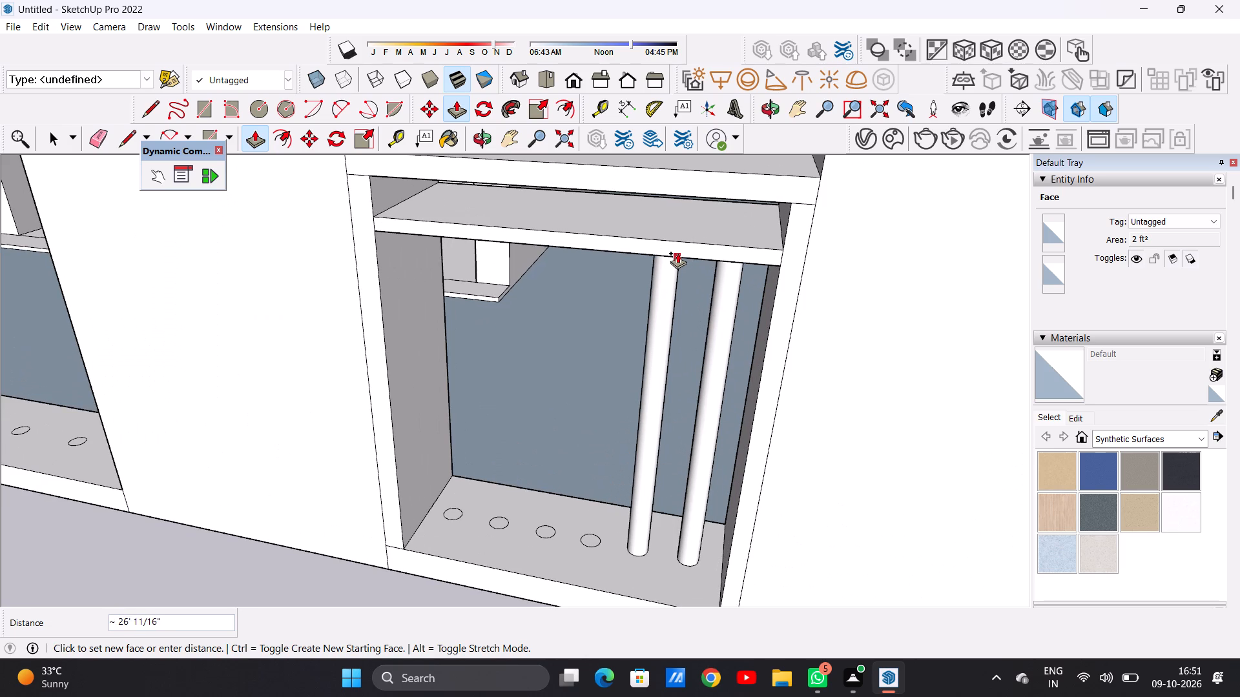
{"action": "left_click", "coordinate": [677, 253]}
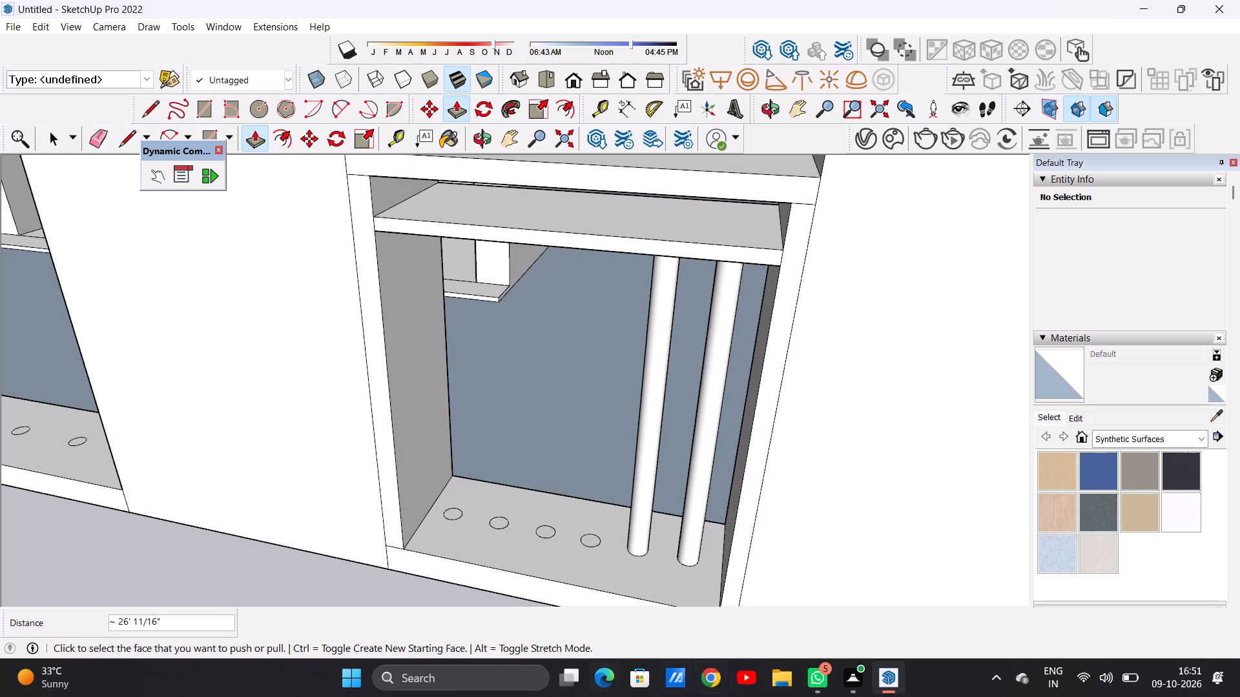
Push/Pull the fourth circle on the end bay's base up about 26' 11/16" to the lower crossbar as the third baluster.
{"action": "scroll", "coordinate": [603, 478], "scroll_direction": "down", "scroll_amount": 2}
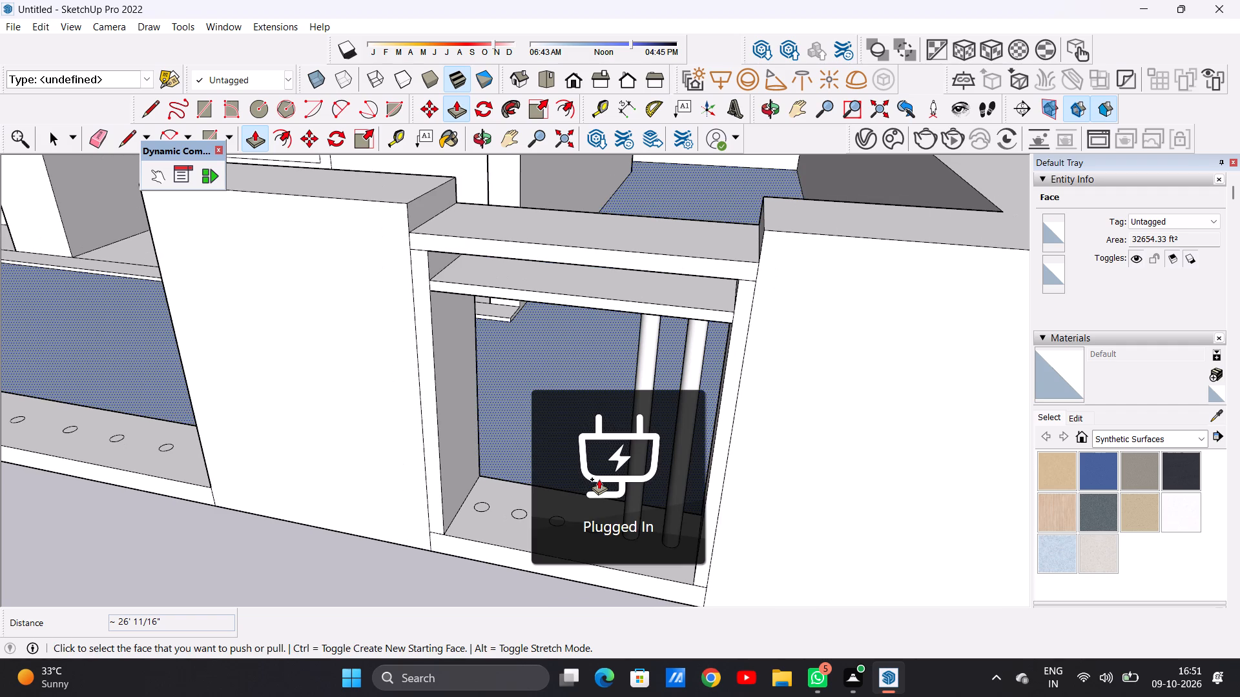
{"action": "scroll", "coordinate": [562, 521], "scroll_direction": "up", "scroll_amount": 1}
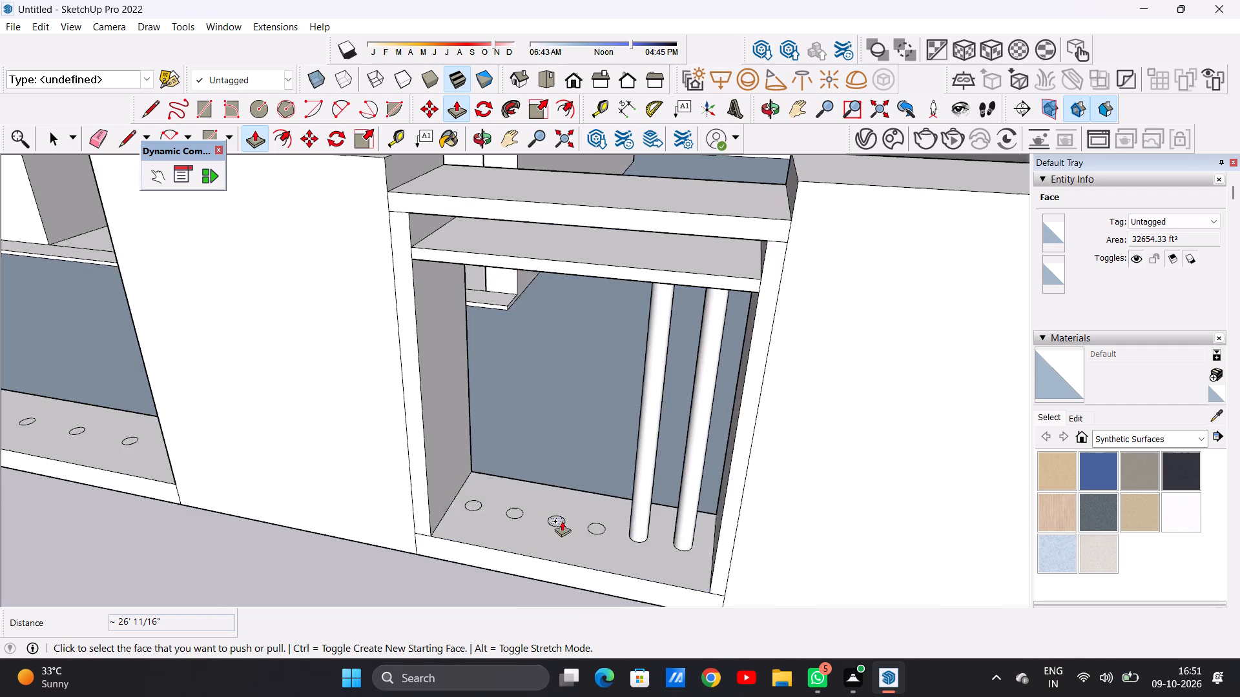
{"action": "scroll", "coordinate": [562, 521], "scroll_direction": "up", "scroll_amount": 6}
{"action": "scroll", "coordinate": [618, 515], "scroll_direction": "down", "scroll_amount": 1}
{"action": "scroll", "coordinate": [618, 515], "scroll_direction": "up", "scroll_amount": 1}
{"action": "scroll", "coordinate": [618, 515], "scroll_direction": "down", "scroll_amount": 1}
{"action": "left_click", "coordinate": [601, 528]}
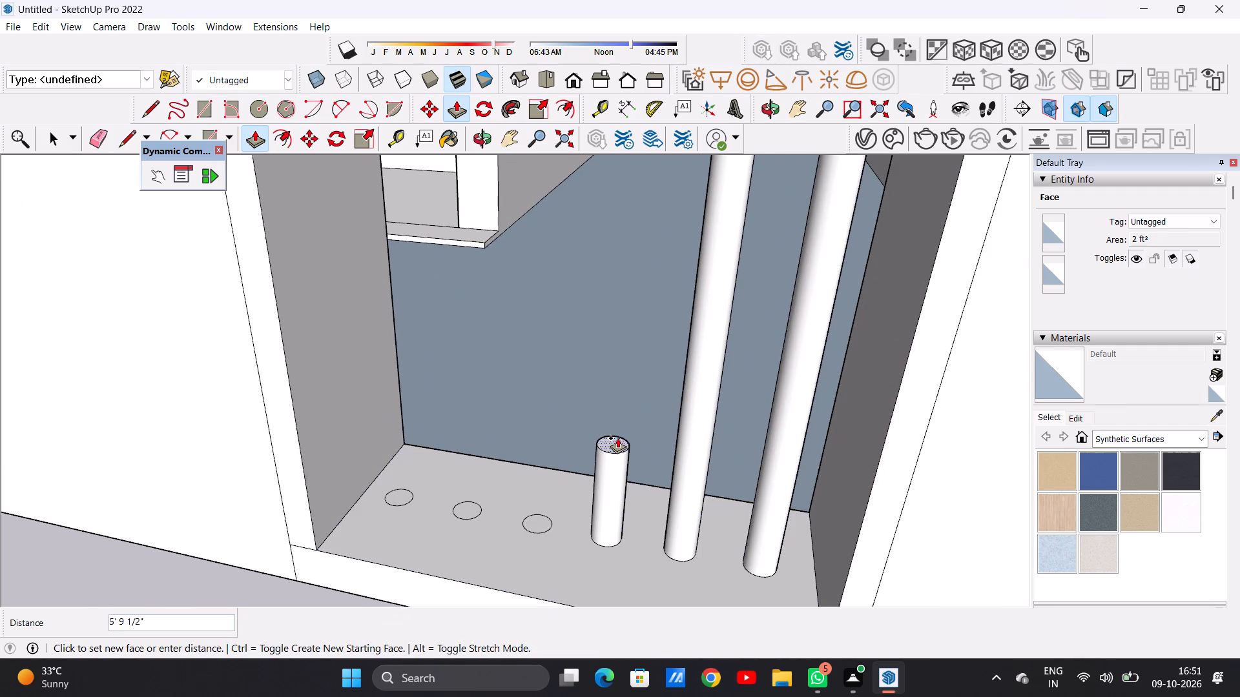
{"action": "scroll", "coordinate": [610, 454], "scroll_direction": "down", "scroll_amount": 15}
{"action": "scroll", "coordinate": [619, 355], "scroll_direction": "up", "scroll_amount": 4}
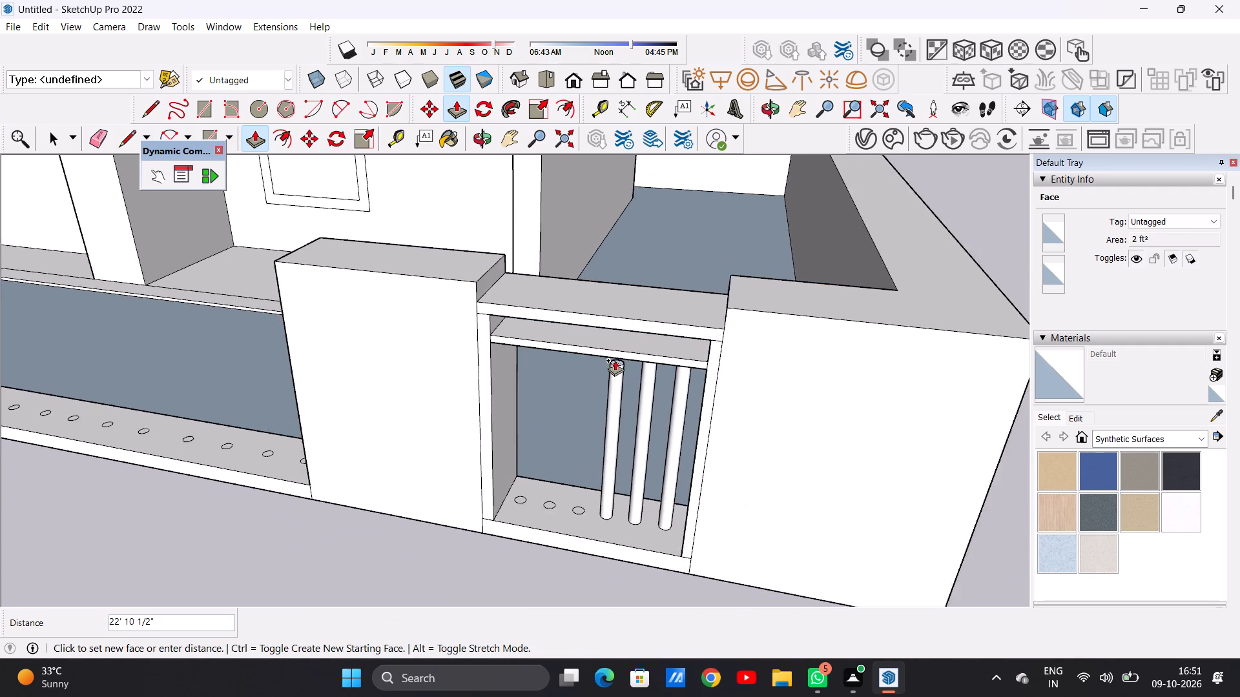
{"action": "scroll", "coordinate": [615, 360], "scroll_direction": "up", "scroll_amount": 2}
{"action": "scroll", "coordinate": [615, 360], "scroll_direction": "down", "scroll_amount": 1}
{"action": "scroll", "coordinate": [615, 360], "scroll_direction": "up", "scroll_amount": 4}
{"action": "left_click", "coordinate": [639, 361]}
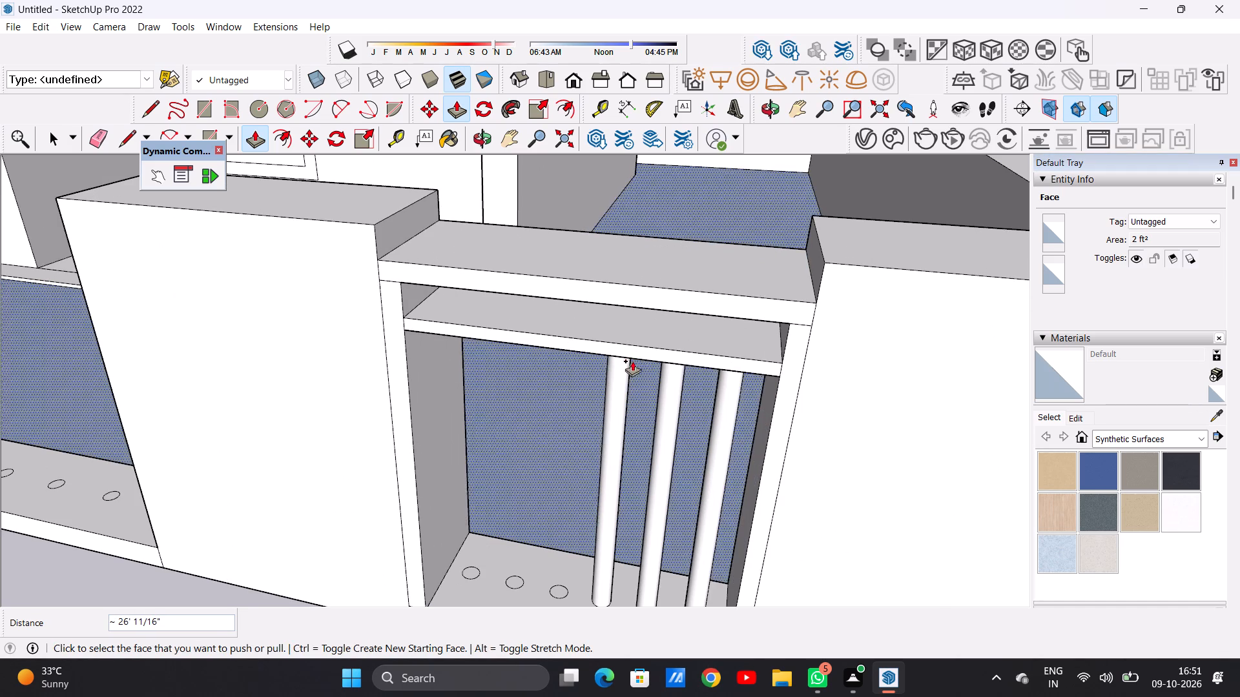
Push/Pull the third circle on the end bay's base up about 26' 11/16" to the lower crossbar as the fourth baluster.
{"action": "scroll", "coordinate": [607, 365], "scroll_direction": "down", "scroll_amount": 9}
{"action": "scroll", "coordinate": [592, 448], "scroll_direction": "up", "scroll_amount": 11}
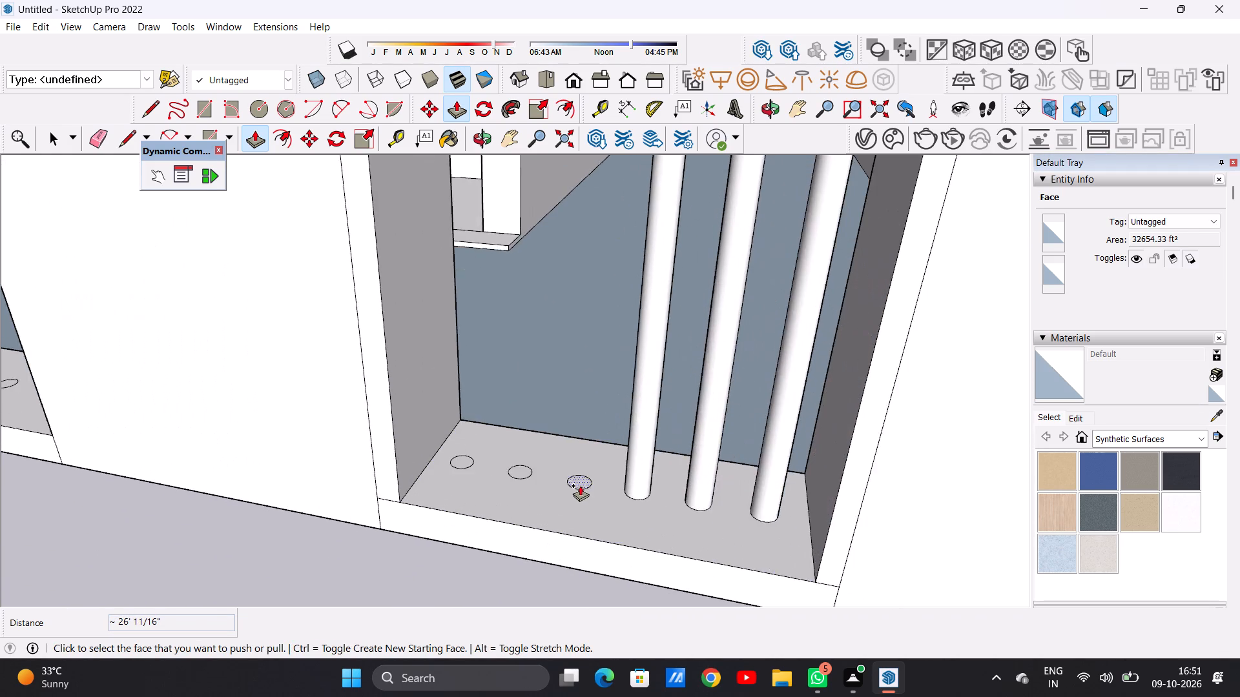
{"action": "scroll", "coordinate": [580, 485], "scroll_direction": "up", "scroll_amount": 4}
{"action": "left_click", "coordinate": [576, 474]}
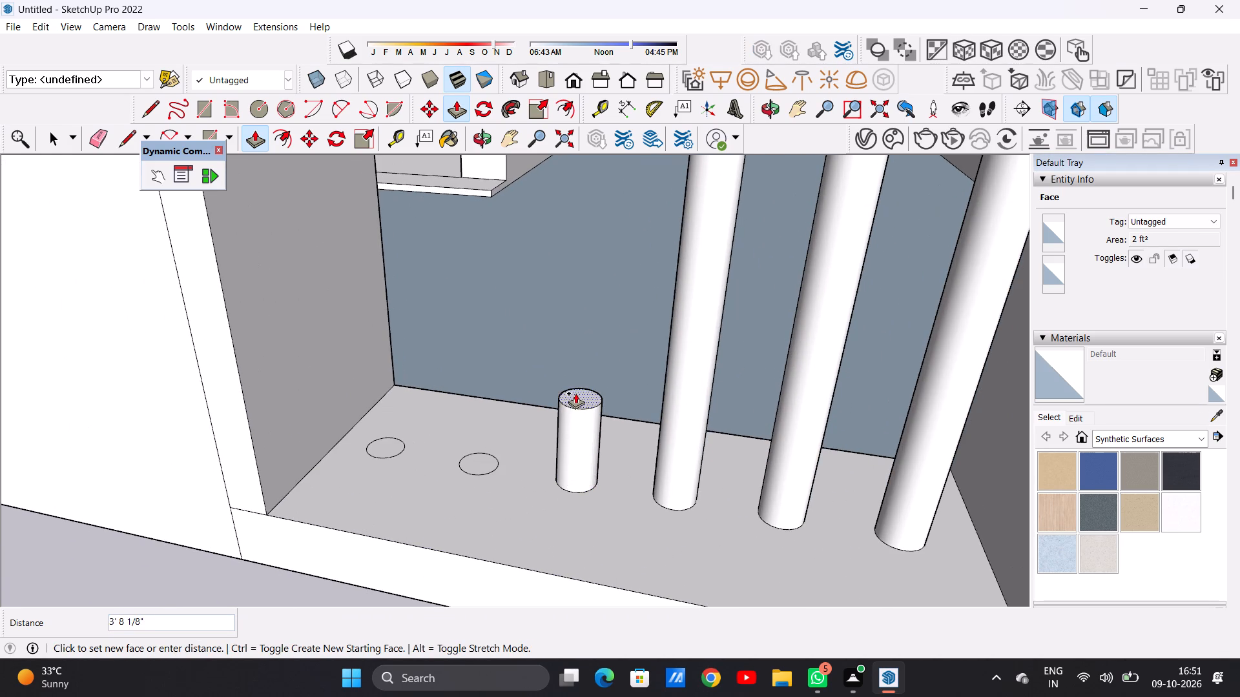
{"action": "scroll", "coordinate": [575, 395], "scroll_direction": "down", "scroll_amount": 5}
{"action": "scroll", "coordinate": [577, 405], "scroll_direction": "down", "scroll_amount": 16}
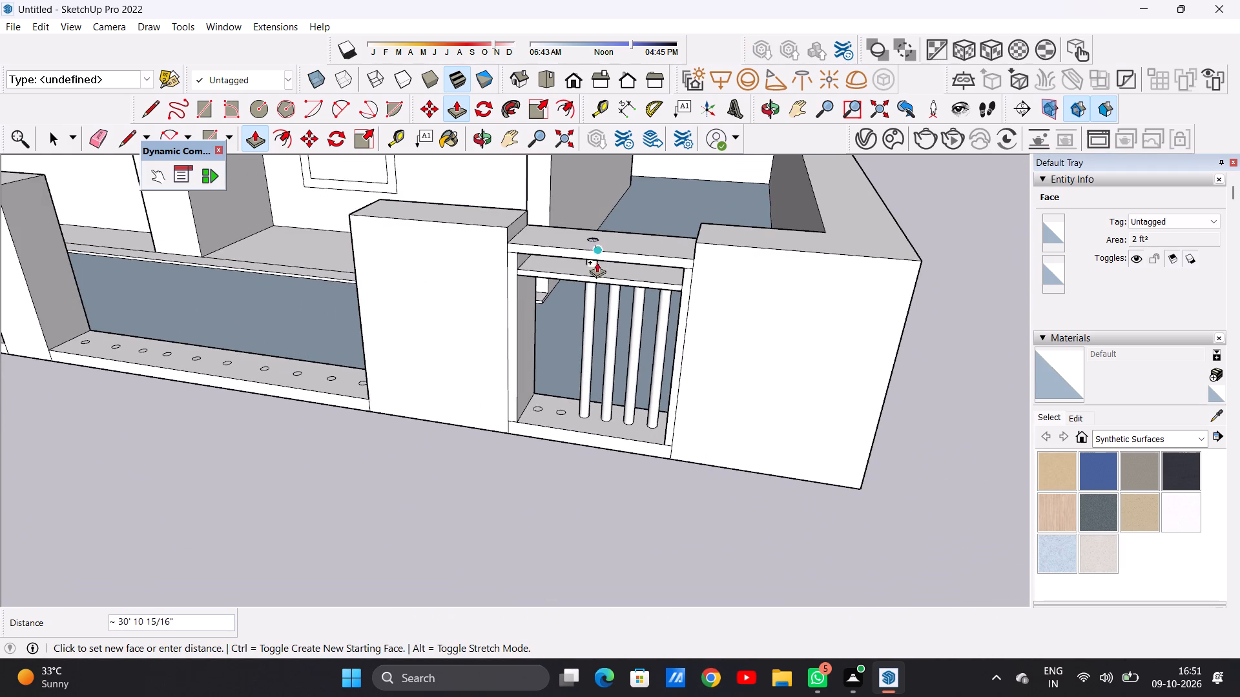
{"action": "scroll", "coordinate": [589, 268], "scroll_direction": "up", "scroll_amount": 15}
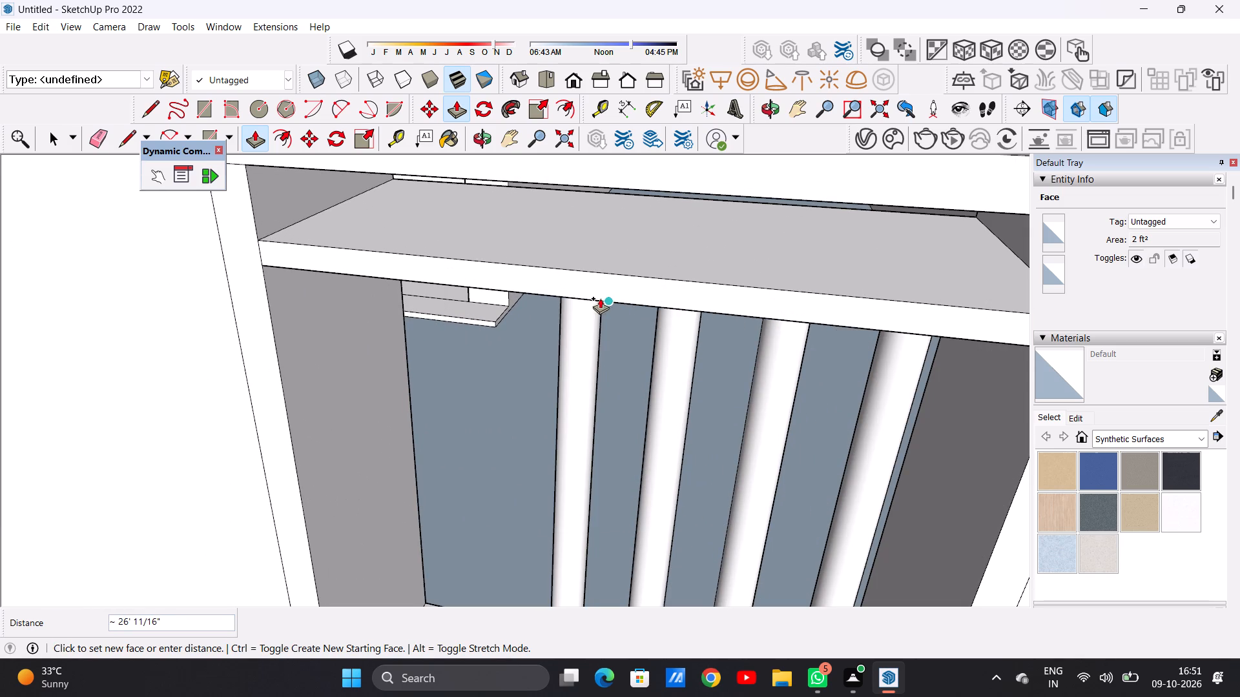
{"action": "left_click", "coordinate": [594, 305]}
Push/Pull the second circle on the end bay's base up about 26' 11/16" to the lower crossbar as the fifth baluster.
{"action": "scroll", "coordinate": [585, 327], "scroll_direction": "down", "scroll_amount": 5}
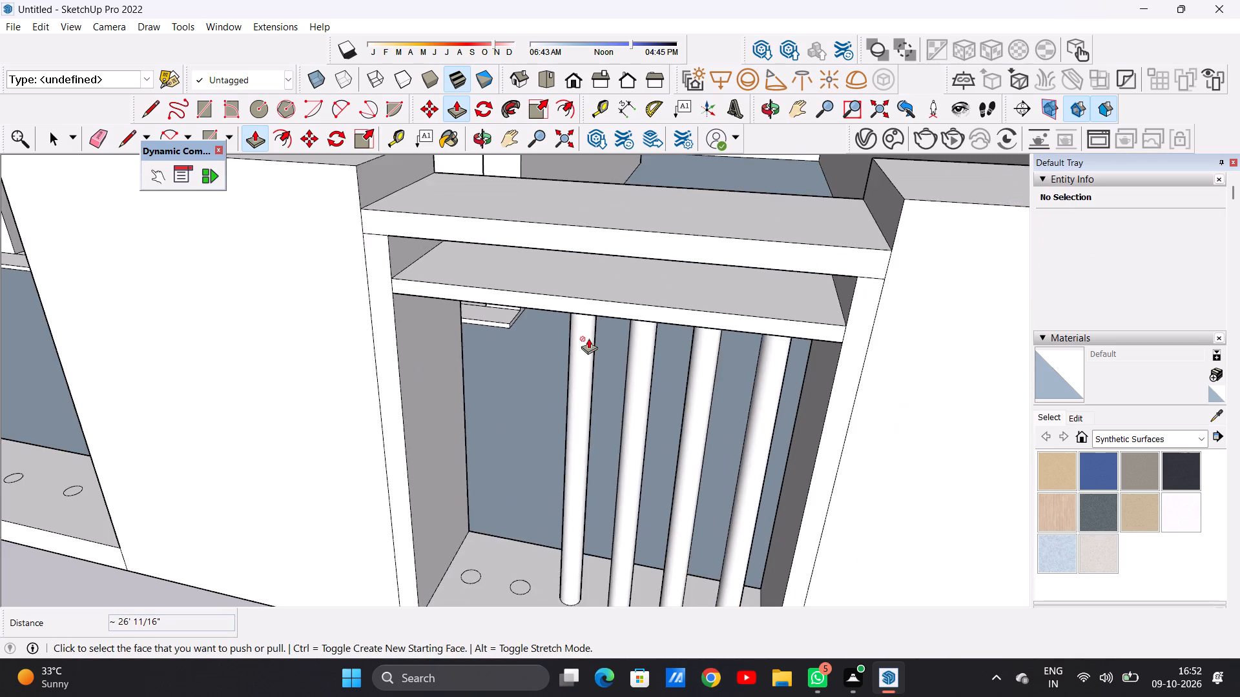
{"action": "scroll", "coordinate": [588, 338], "scroll_direction": "down", "scroll_amount": 5}
{"action": "scroll", "coordinate": [545, 507], "scroll_direction": "up", "scroll_amount": 12}
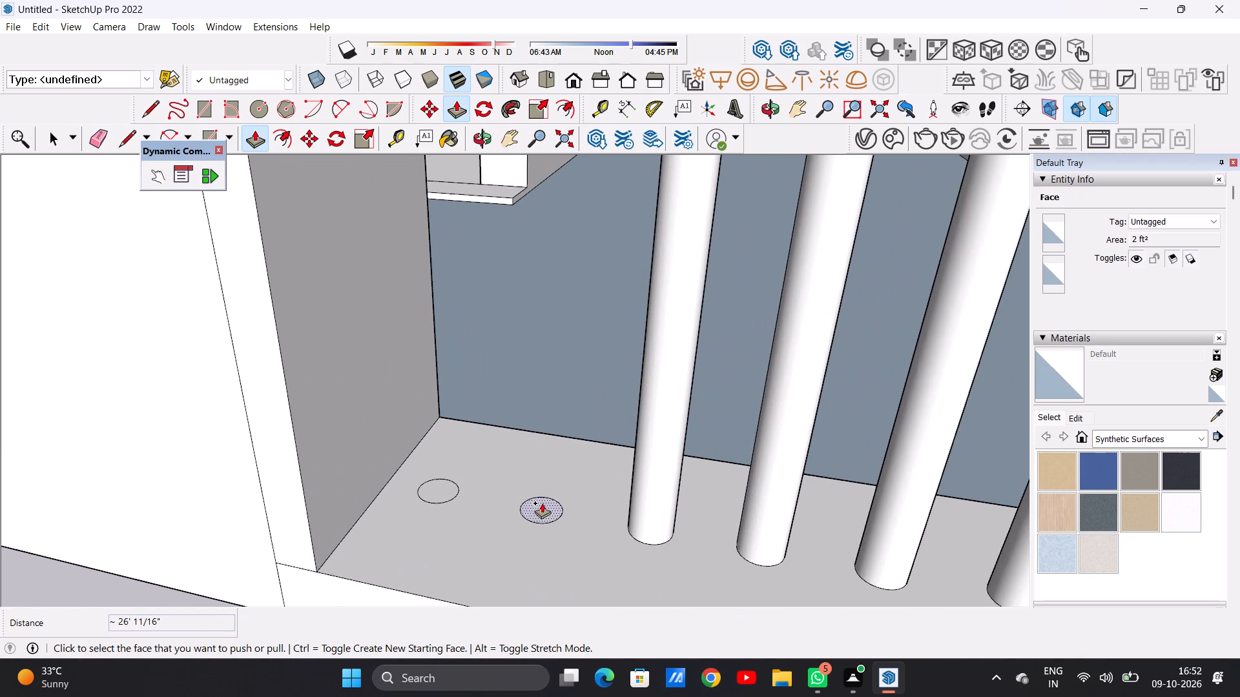
{"action": "left_click", "coordinate": [541, 502]}
{"action": "scroll", "coordinate": [535, 421], "scroll_direction": "down", "scroll_amount": 11}
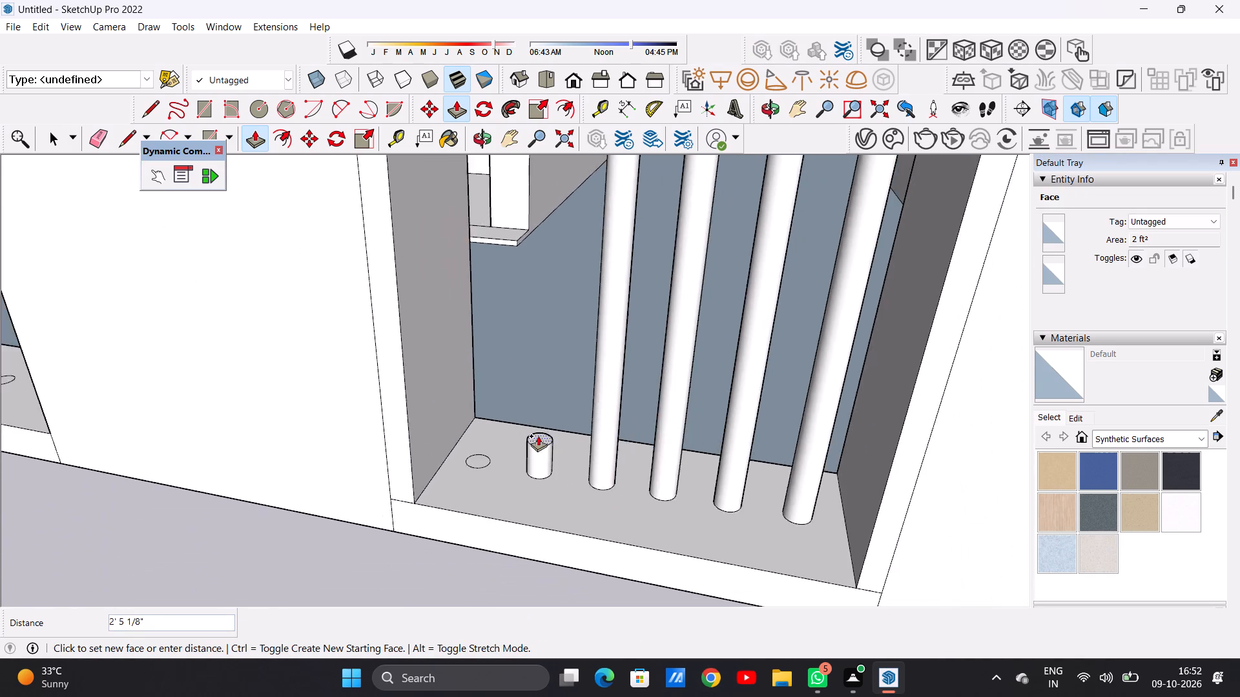
{"action": "scroll", "coordinate": [538, 436], "scroll_direction": "down", "scroll_amount": 7}
{"action": "scroll", "coordinate": [542, 272], "scroll_direction": "up", "scroll_amount": 9}
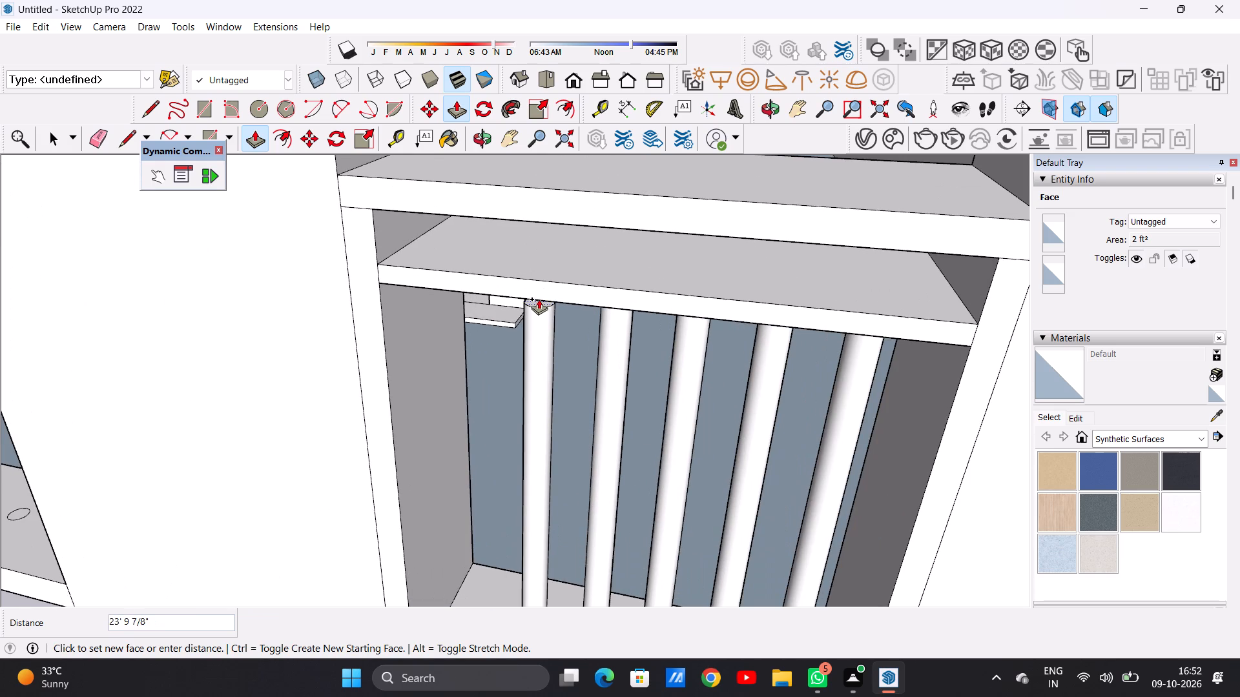
{"action": "left_click", "coordinate": [568, 305]}
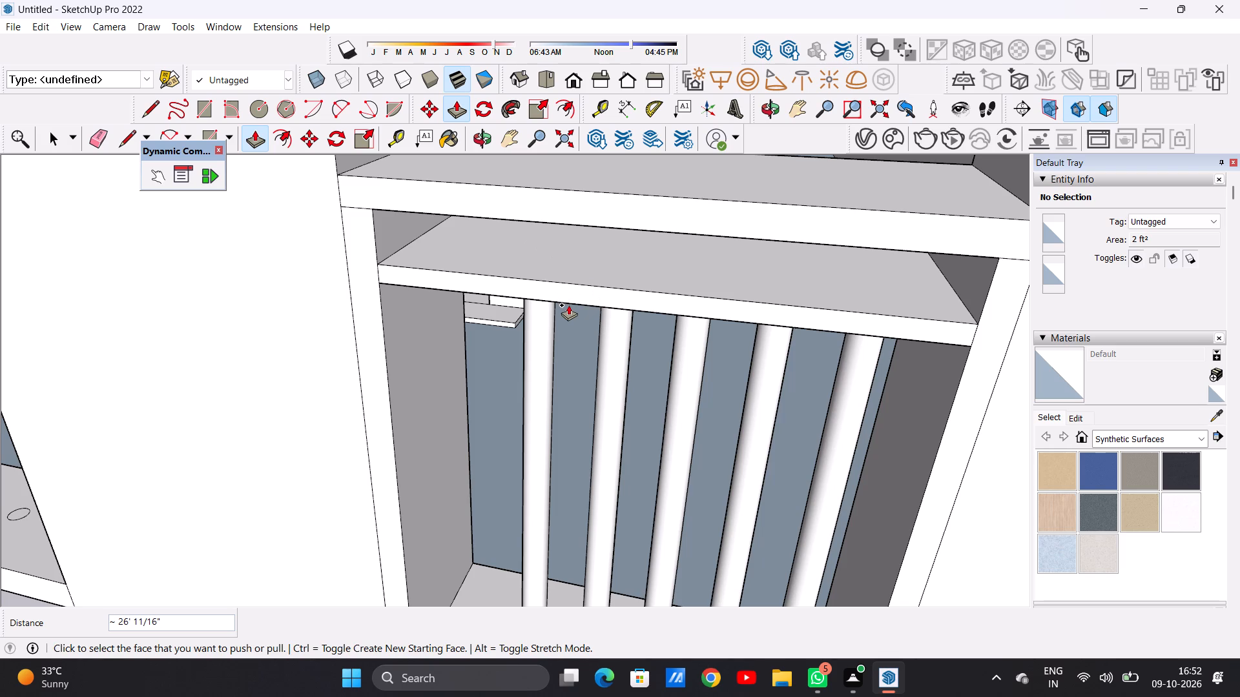
Push/Pull the end bay's first circle, beside the wide pillar, up about 26' 11/16" to the lower crossbar as the last baluster.
{"action": "scroll", "coordinate": [514, 310], "scroll_direction": "down", "scroll_amount": 7}
{"action": "scroll", "coordinate": [502, 390], "scroll_direction": "up", "scroll_amount": 14}
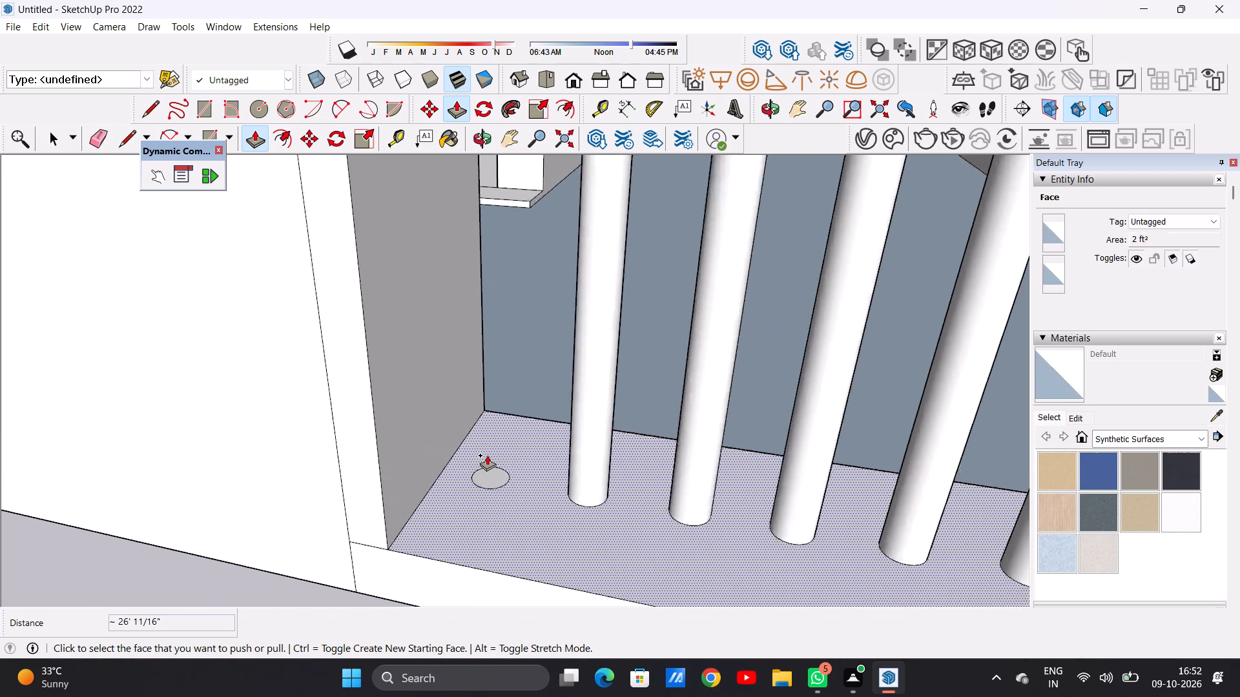
{"action": "scroll", "coordinate": [487, 455], "scroll_direction": "up", "scroll_amount": 2}
{"action": "left_click", "coordinate": [491, 480]}
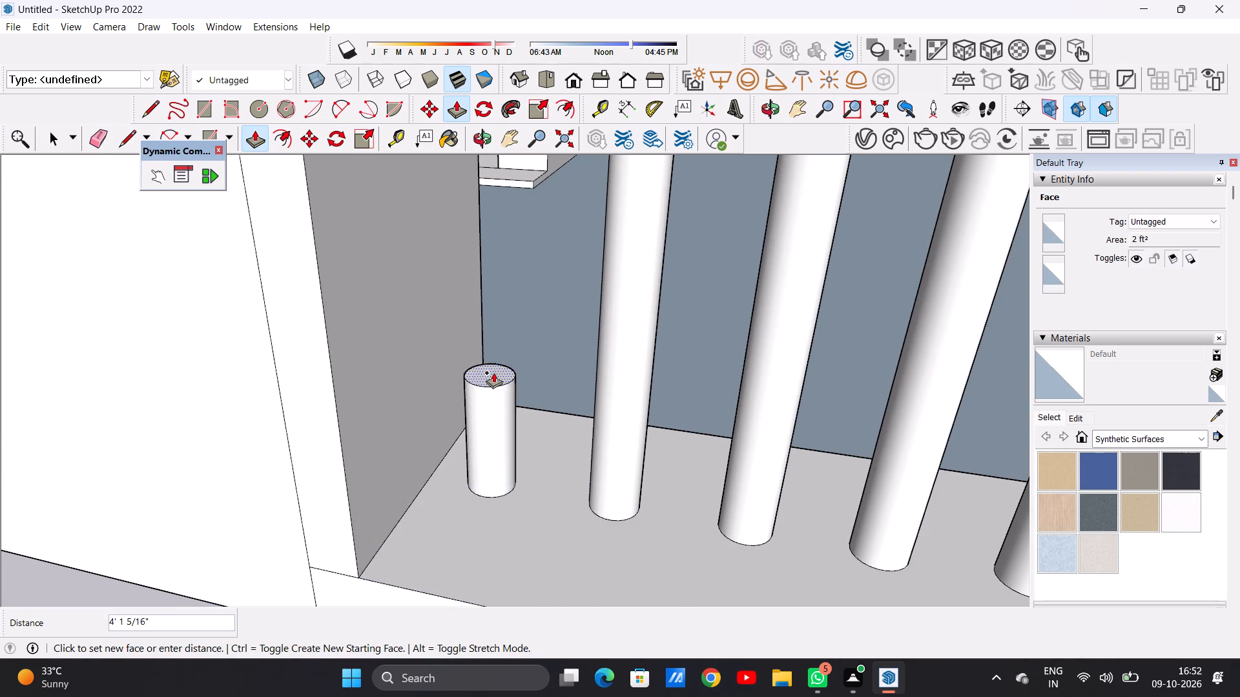
{"action": "scroll", "coordinate": [507, 445], "scroll_direction": "down", "scroll_amount": 19}
{"action": "scroll", "coordinate": [506, 280], "scroll_direction": "up", "scroll_amount": 4}
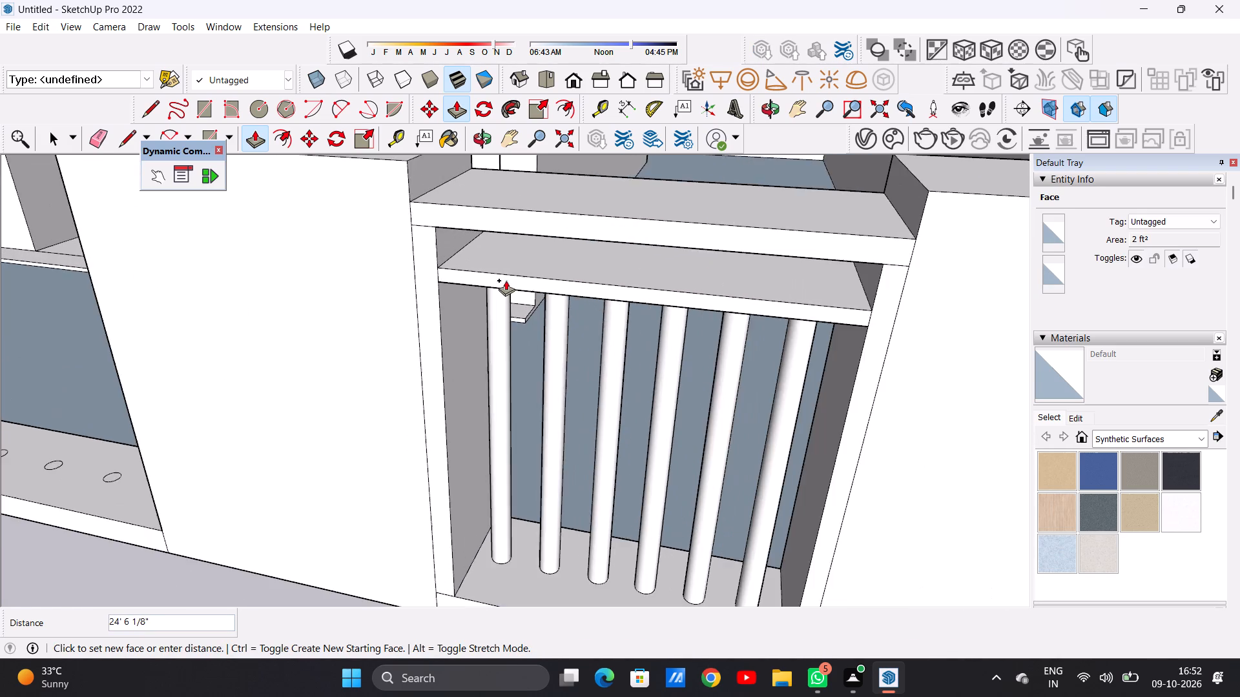
{"action": "scroll", "coordinate": [506, 280], "scroll_direction": "up", "scroll_amount": 9}
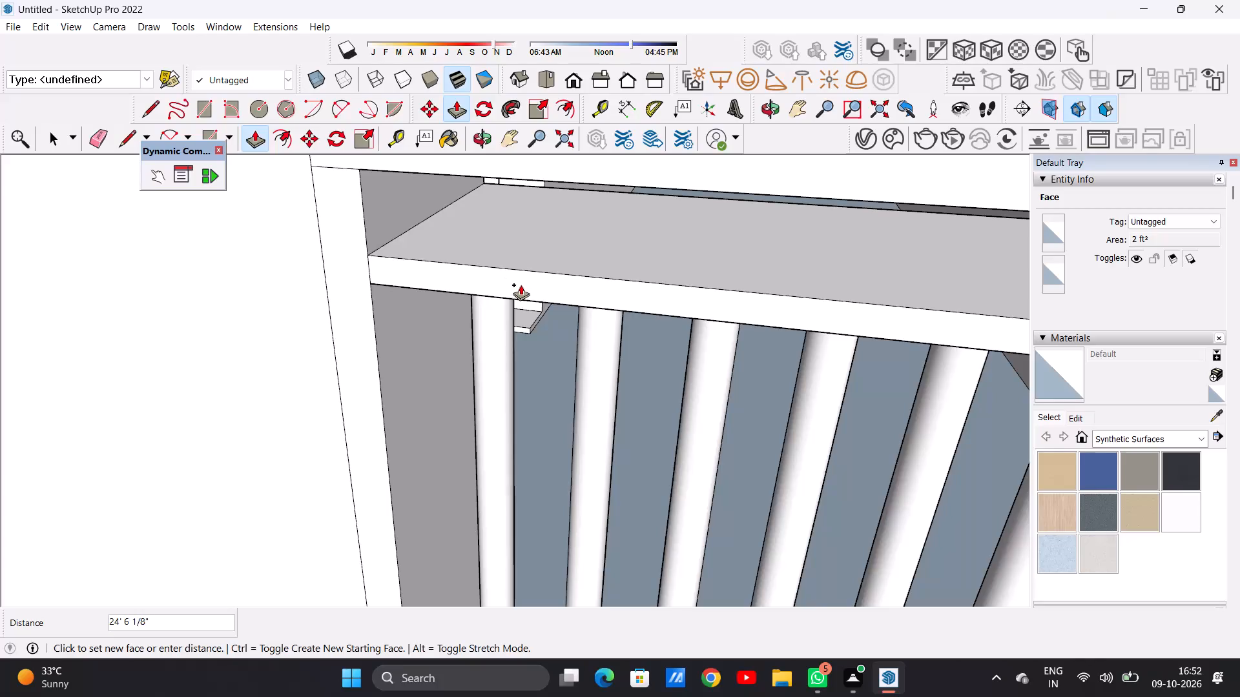
{"action": "left_click", "coordinate": [546, 301]}
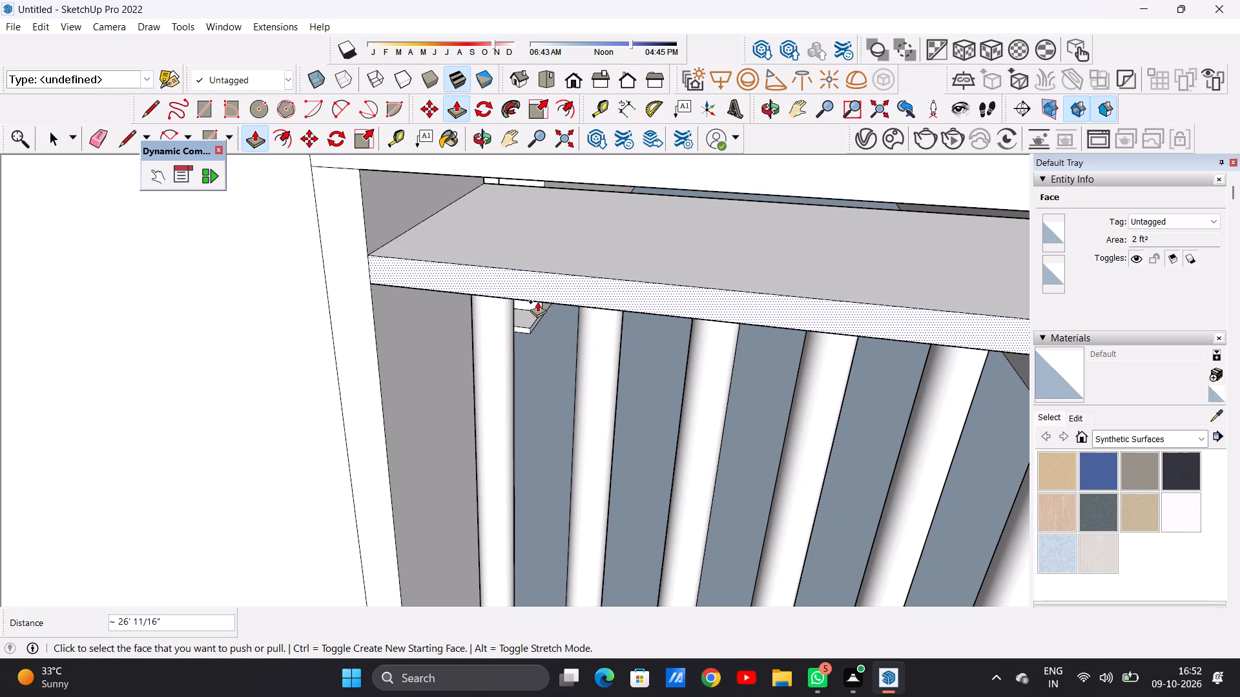
{"action": "key", "text": "space"}
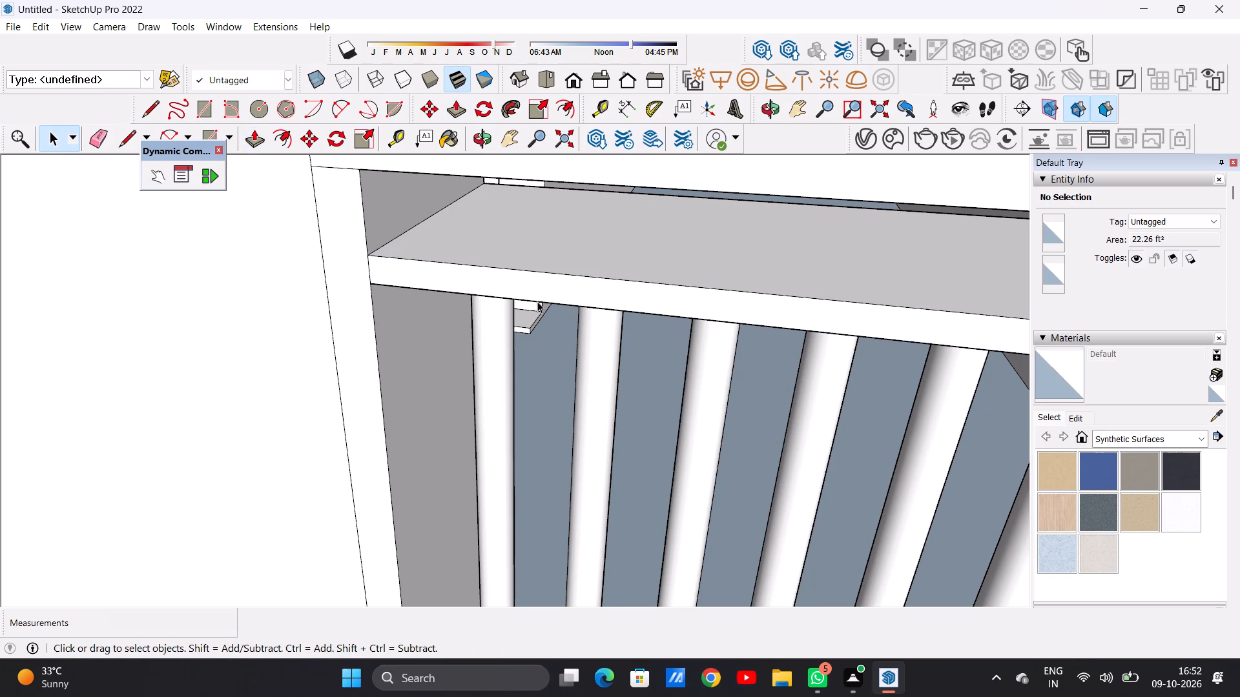
Examine the end bay's balusters and the whole front boundary railing, including the open bay that has only circles on its base.
{"action": "scroll", "coordinate": [479, 331], "scroll_direction": "down", "scroll_amount": 17}
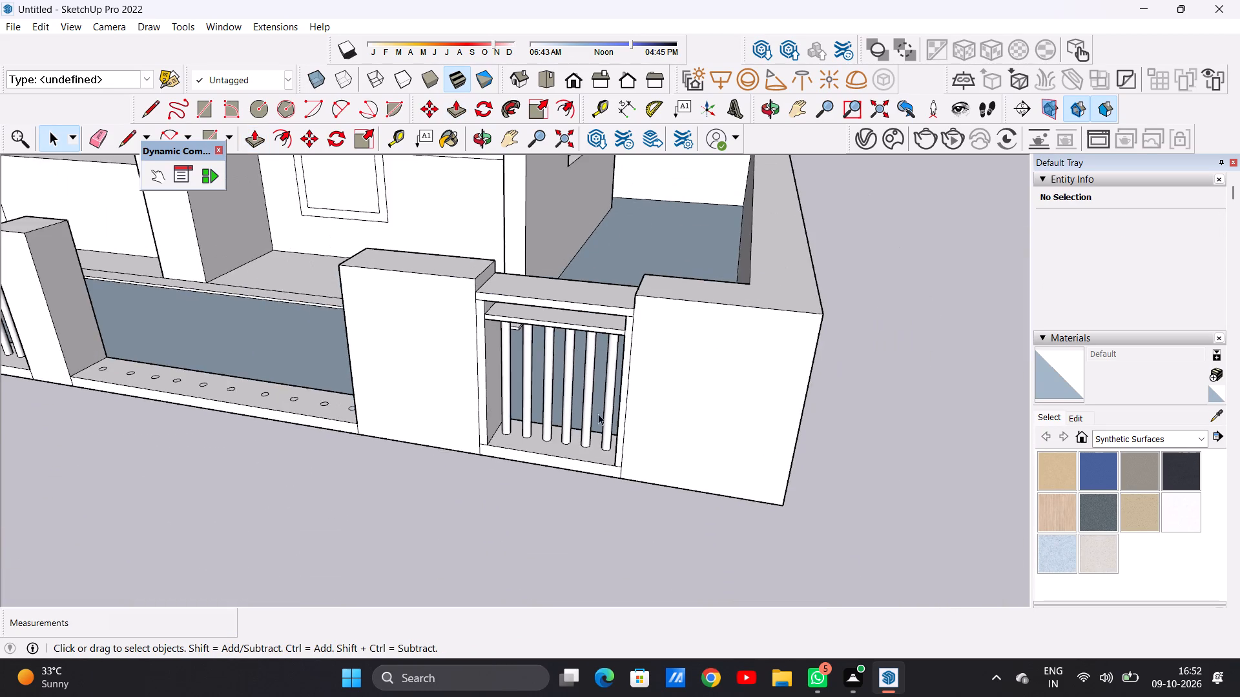
{"action": "scroll", "coordinate": [599, 421], "scroll_direction": "up", "scroll_amount": 7}
{"action": "middle_click_drag", "start_coordinate": [581, 416], "coordinate": [594, 397]}
{"action": "scroll", "coordinate": [604, 506], "scroll_direction": "down", "scroll_amount": 9}
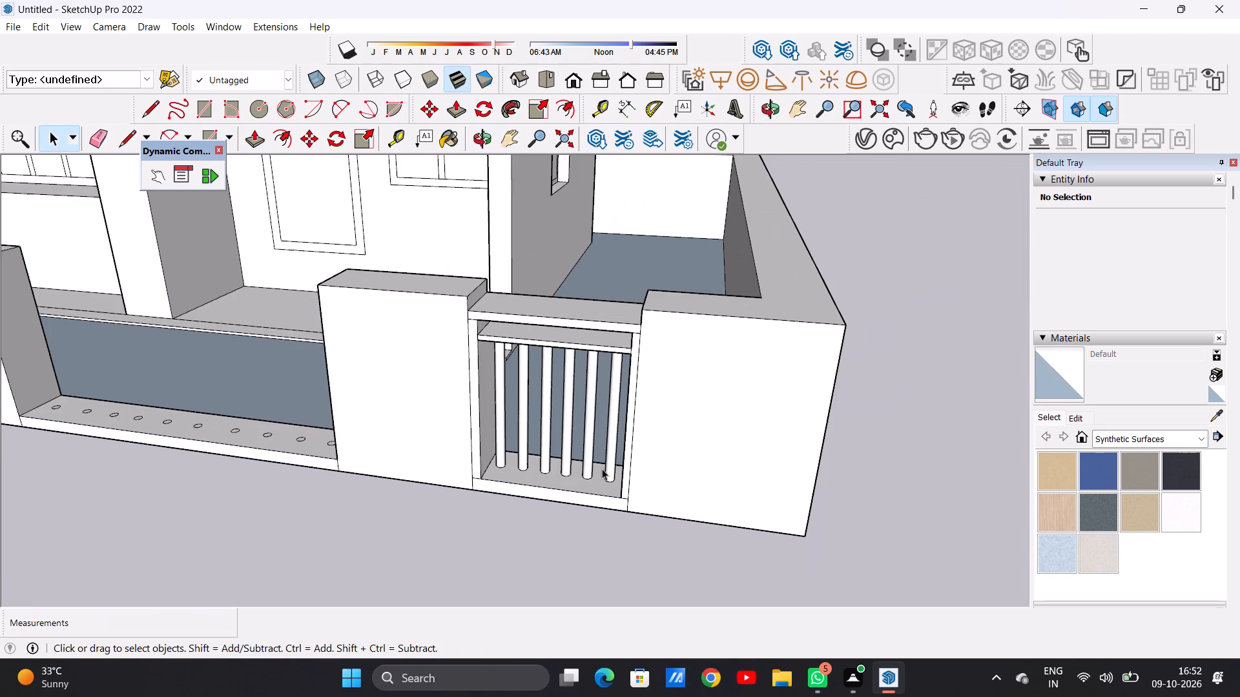
{"action": "middle_click_drag", "start_coordinate": [601, 431], "coordinate": [630, 360]}
{"action": "scroll", "coordinate": [515, 396], "scroll_direction": "down", "scroll_amount": 2}
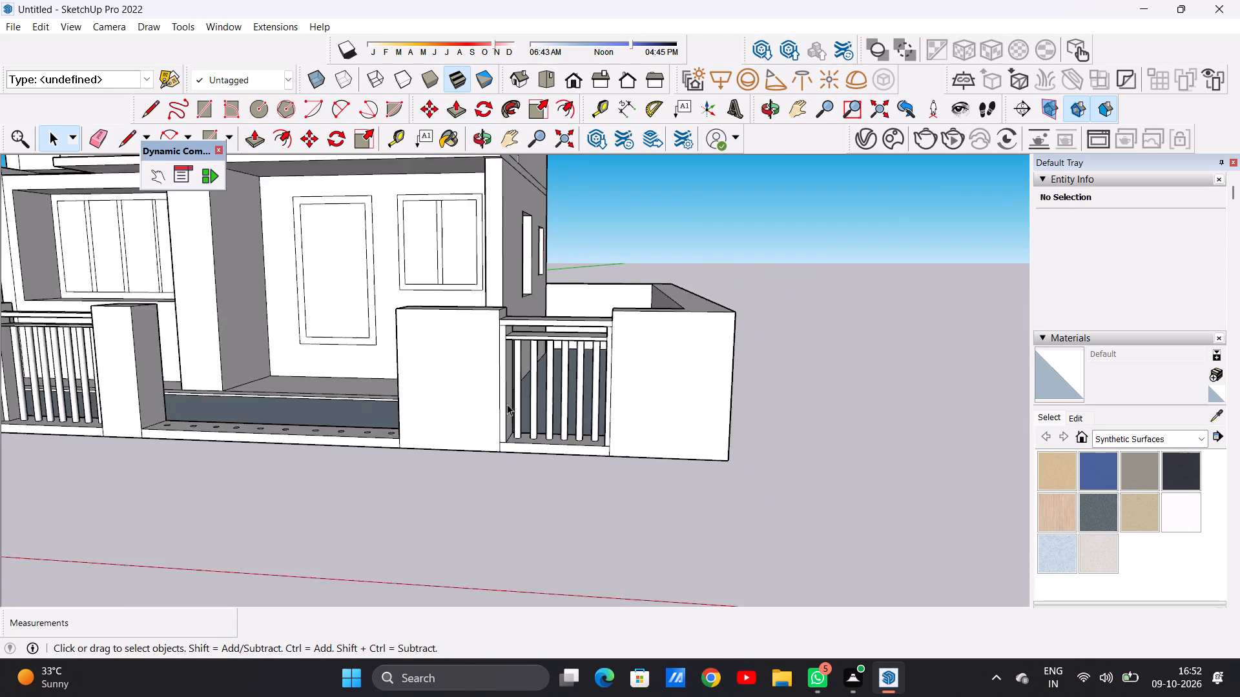
{"action": "scroll", "coordinate": [507, 404], "scroll_direction": "down", "scroll_amount": 12}
{"action": "scroll", "coordinate": [432, 421], "scroll_direction": "up", "scroll_amount": 5}
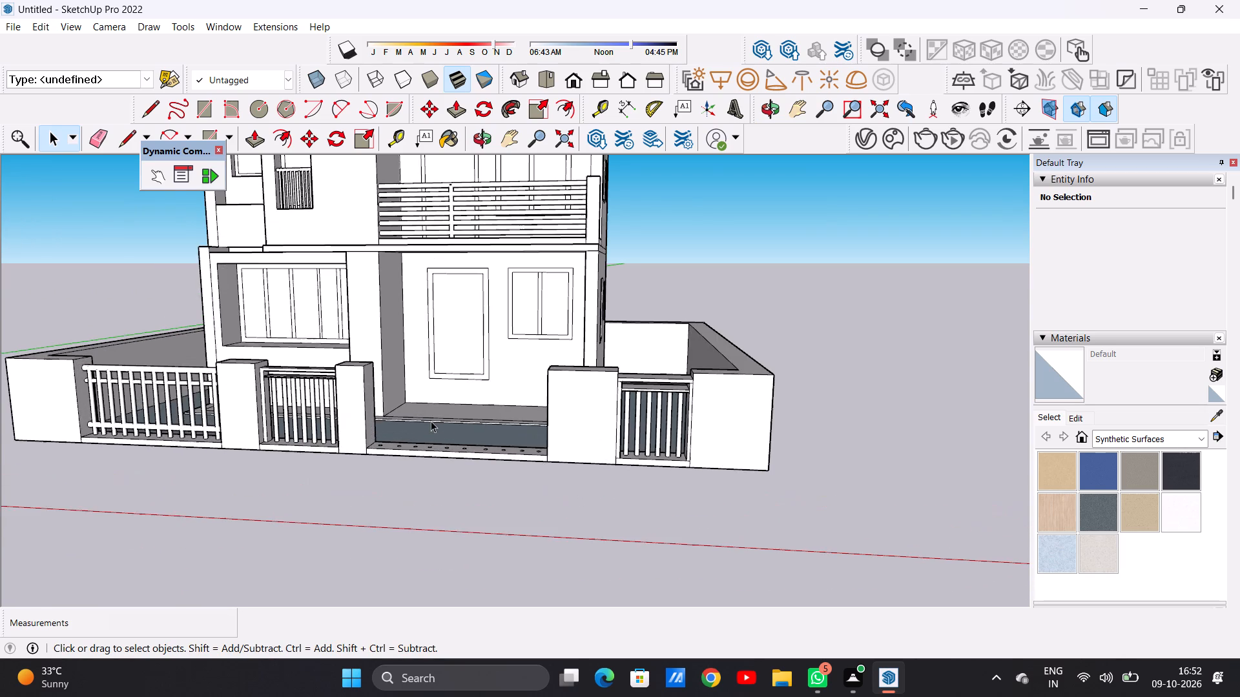
{"action": "middle_click_drag", "start_coordinate": [431, 421], "coordinate": [484, 579]}
{"action": "scroll", "coordinate": [527, 511], "scroll_direction": "up", "scroll_amount": 5}
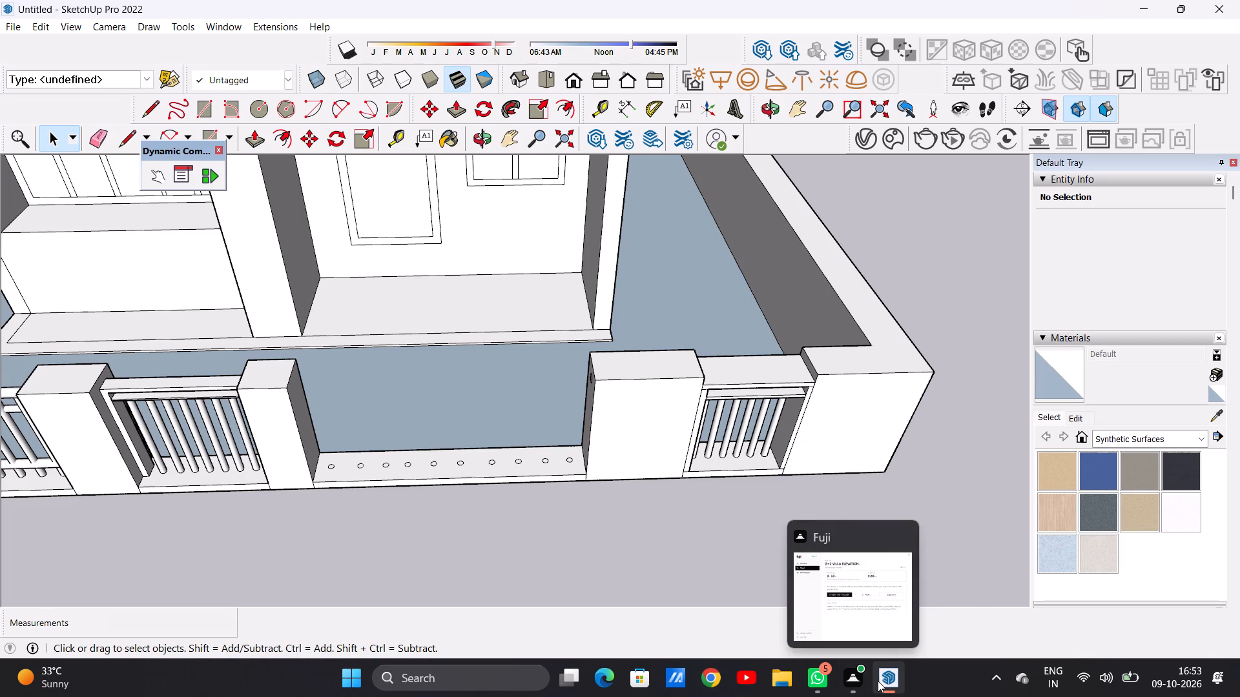
{"action": "left_click", "coordinate": [854, 614]}
{"action": "scroll", "coordinate": [710, 476], "scroll_direction": "down", "scroll_amount": 5}
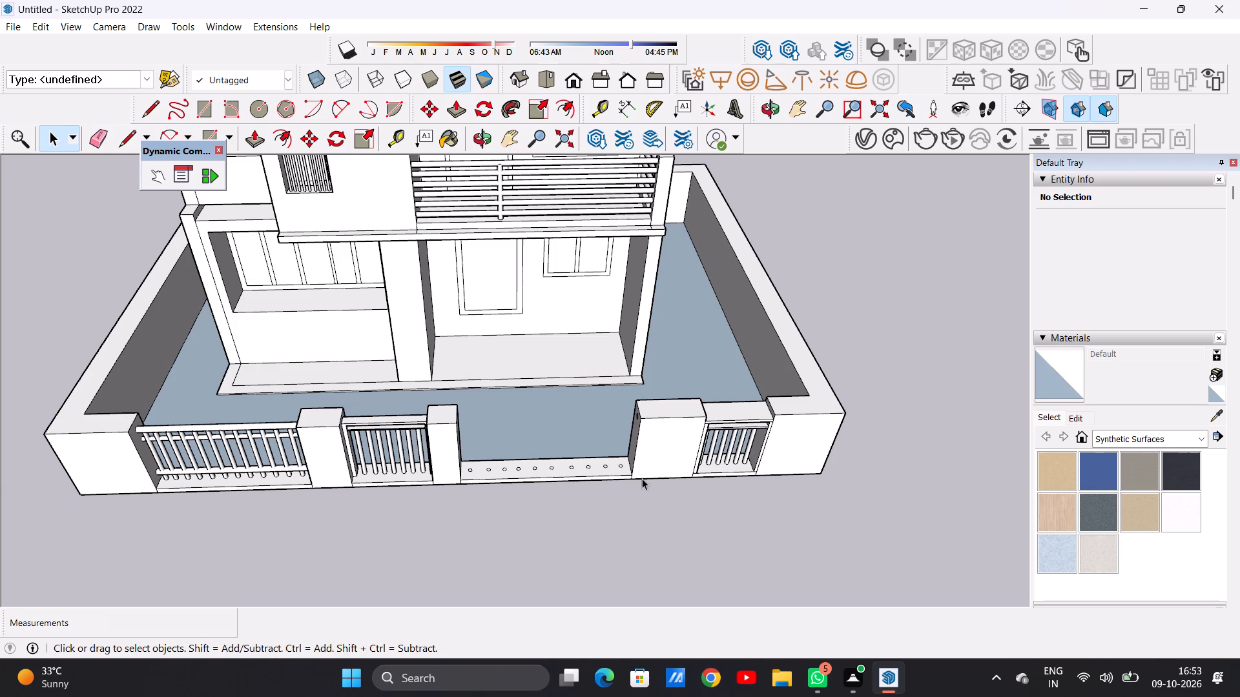
{"action": "scroll", "coordinate": [615, 503], "scroll_direction": "up", "scroll_amount": 4}
{"action": "scroll", "coordinate": [621, 492], "scroll_direction": "down", "scroll_amount": 2}
{"action": "scroll", "coordinate": [621, 492], "scroll_direction": "up", "scroll_amount": 1}
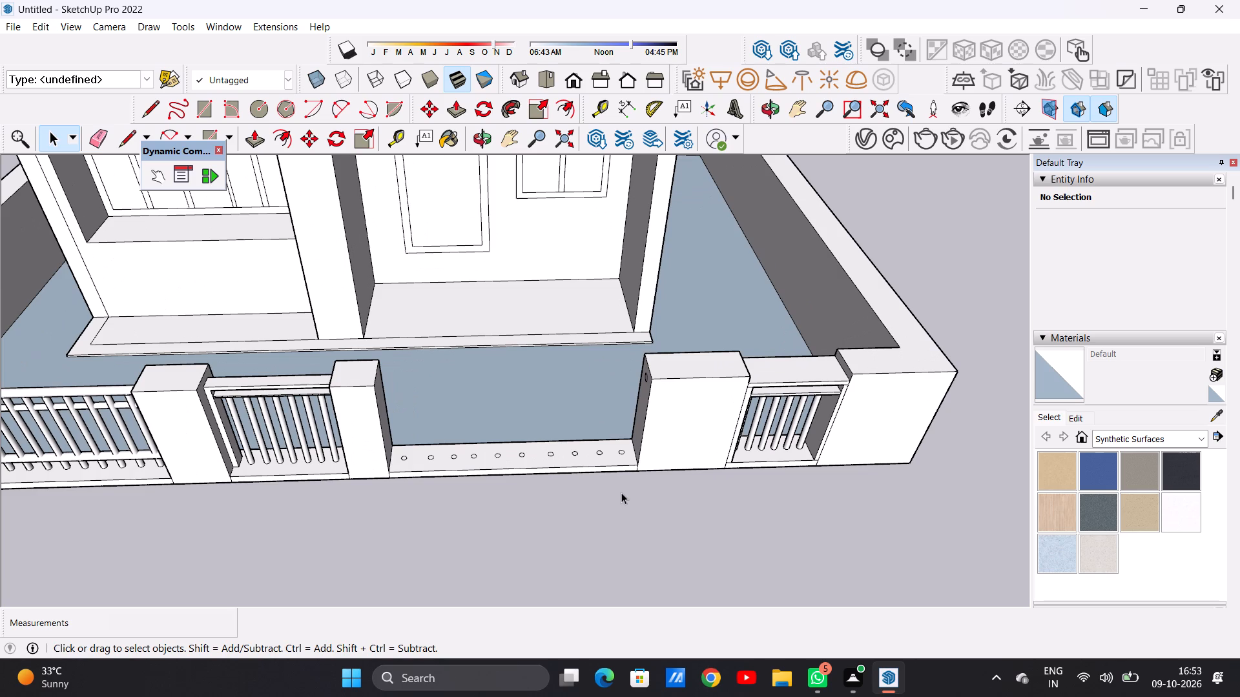
{"action": "scroll", "coordinate": [614, 456], "scroll_direction": "up", "scroll_amount": 9}
{"action": "scroll", "coordinate": [621, 457], "scroll_direction": "down", "scroll_amount": 8}
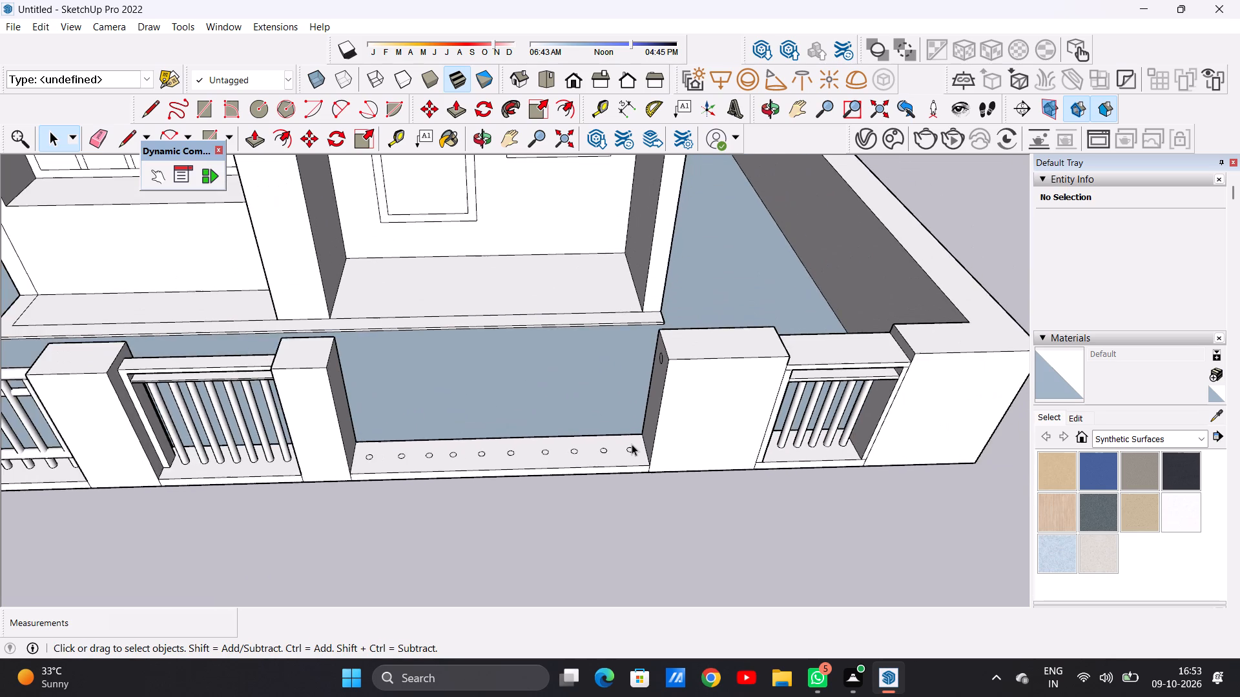
Delete the circle, face and edge, near the top of the wide pillar's side facing the open bay.
{"action": "middle_click_drag", "start_coordinate": [624, 438], "coordinate": [669, 330]}
{"action": "scroll", "coordinate": [665, 330], "scroll_direction": "up", "scroll_amount": 4}
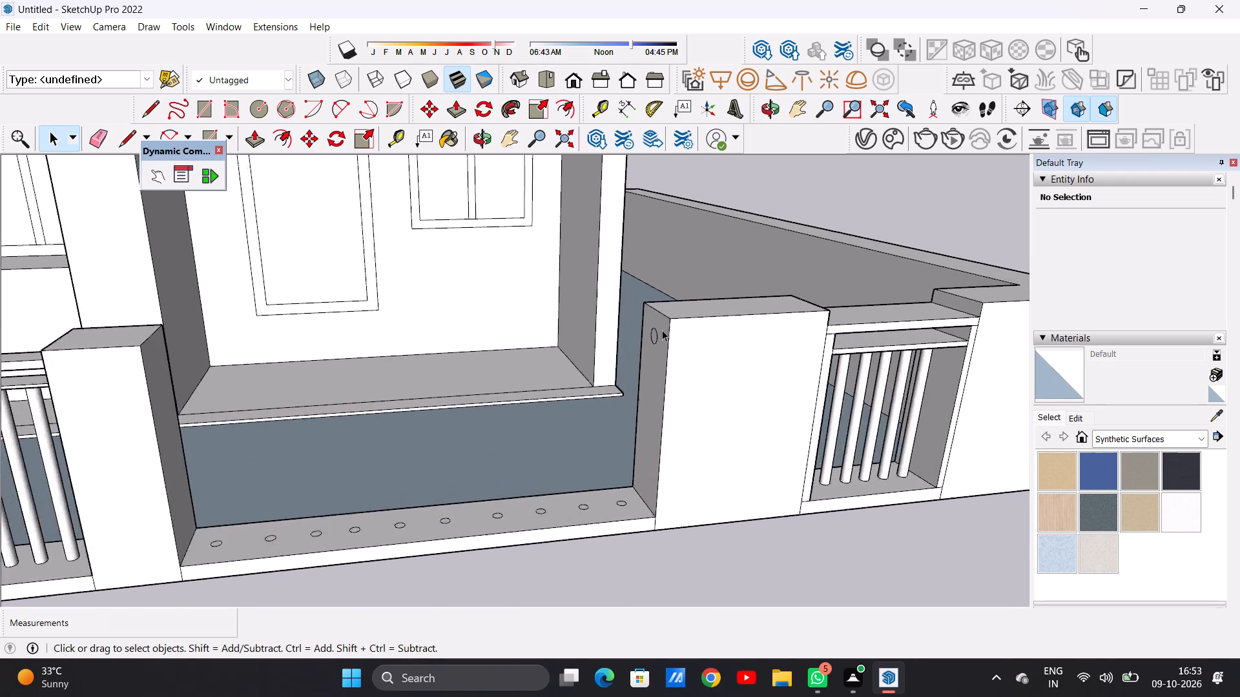
{"action": "scroll", "coordinate": [662, 330], "scroll_direction": "up", "scroll_amount": 3}
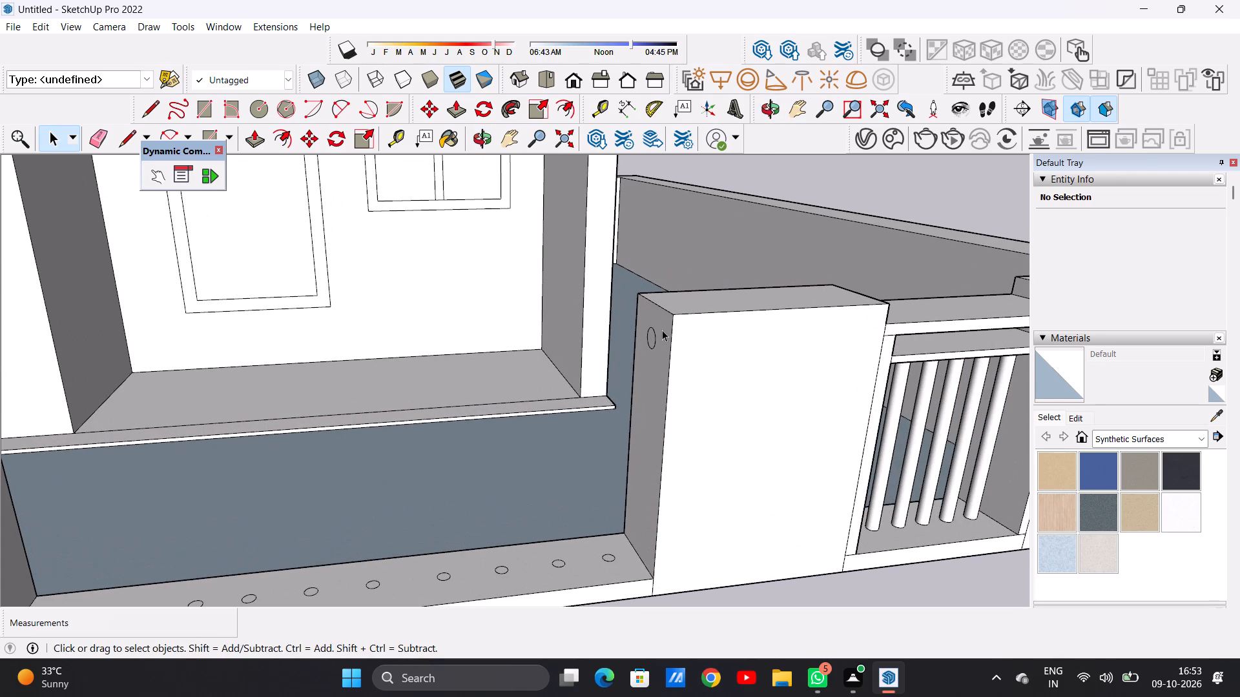
{"action": "scroll", "coordinate": [662, 330], "scroll_direction": "up", "scroll_amount": 3}
{"action": "middle_click_drag", "start_coordinate": [646, 362], "coordinate": [671, 359]}
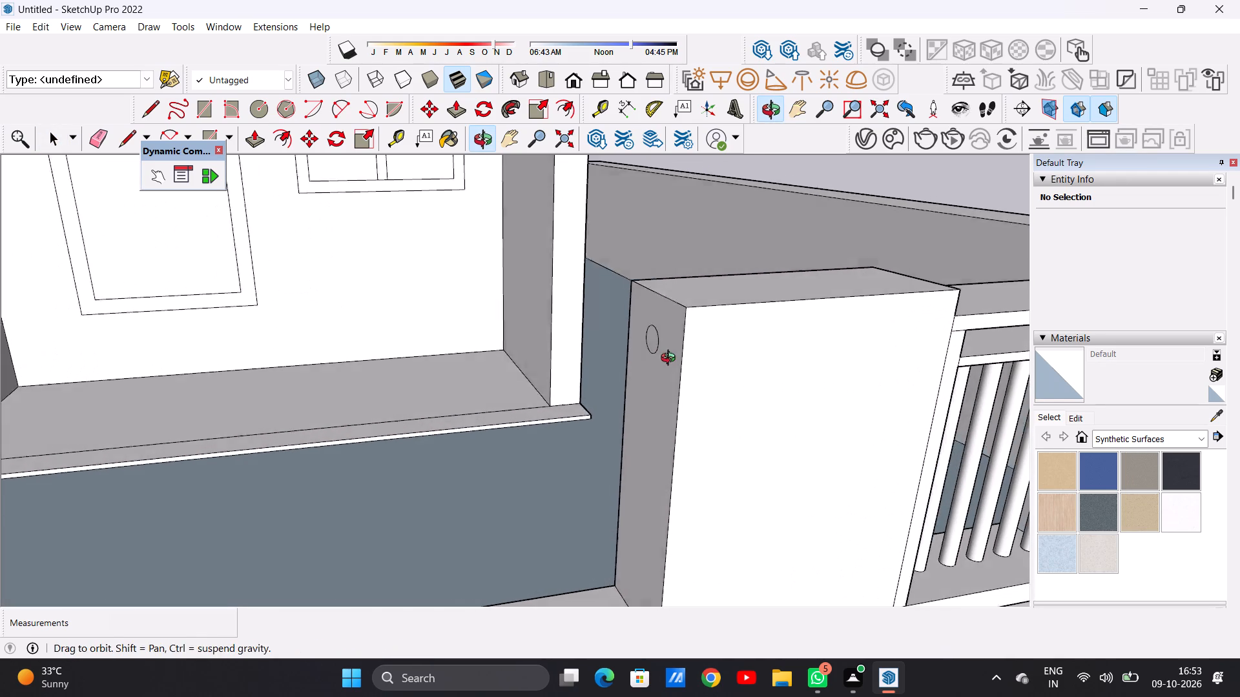
{"action": "middle_click_drag", "start_coordinate": [671, 359], "coordinate": [701, 342]}
{"action": "scroll", "coordinate": [625, 325], "scroll_direction": "up", "scroll_amount": 6}
{"action": "scroll", "coordinate": [670, 328], "scroll_direction": "down", "scroll_amount": 9}
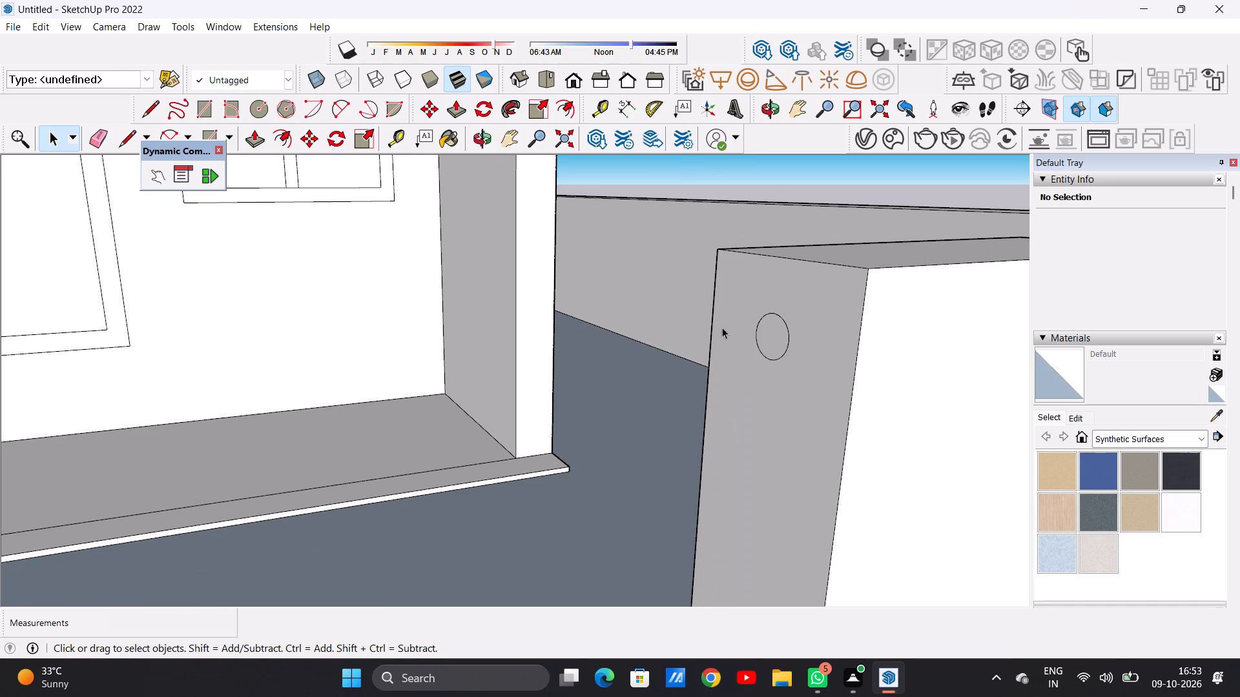
{"action": "left_click", "coordinate": [767, 343]}
{"action": "left_click", "coordinate": [767, 343]}
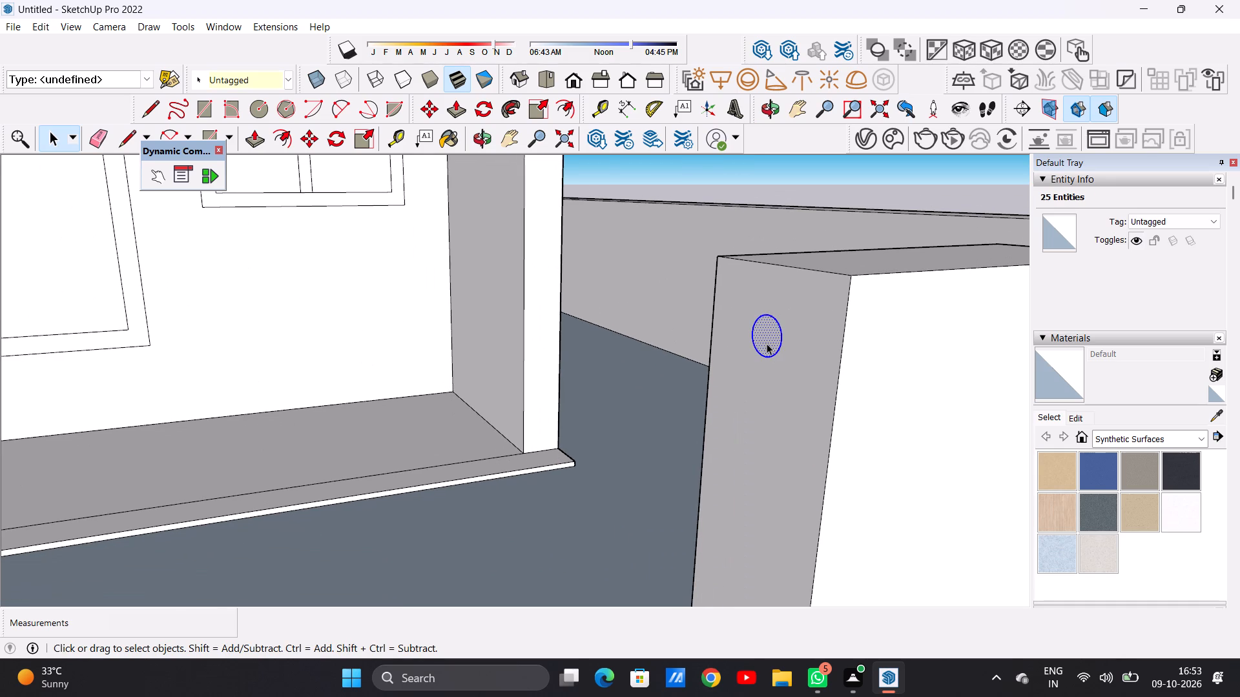
{"action": "key", "text": "Delete"}
Delete the circle, face and edge, nearest the wide pillar on the open bay's base.
{"action": "scroll", "coordinate": [711, 369], "scroll_direction": "down", "scroll_amount": 13}
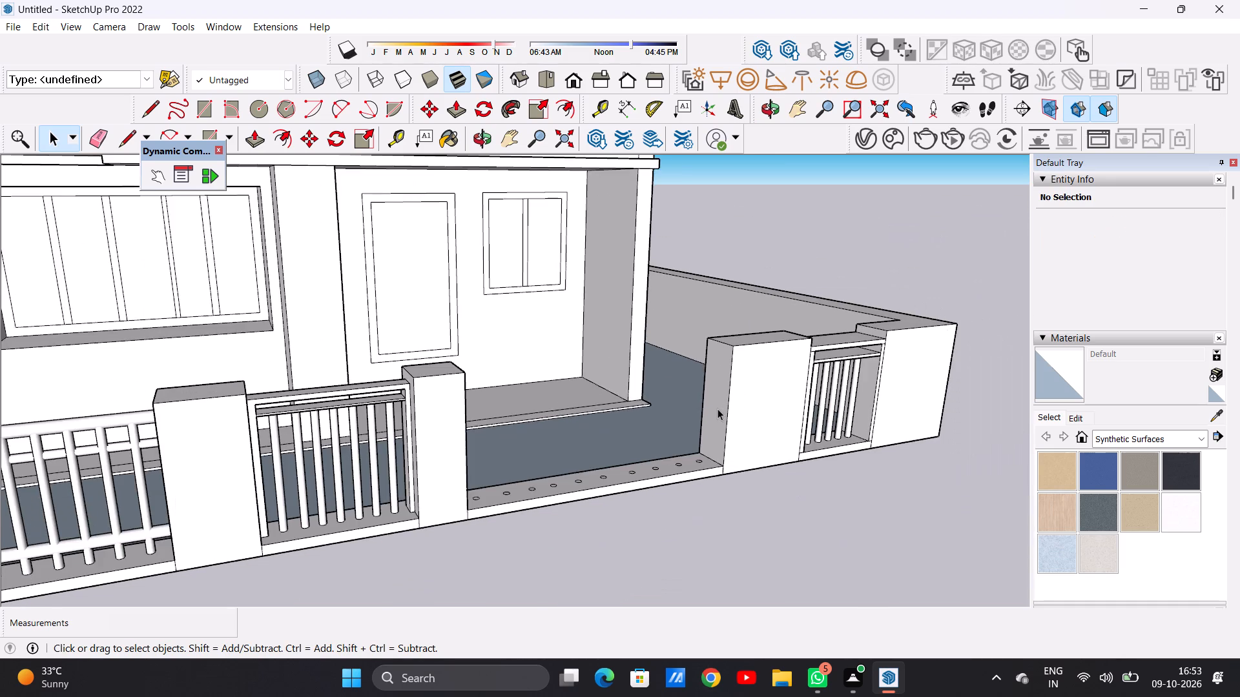
{"action": "middle_click_drag", "start_coordinate": [716, 409], "coordinate": [720, 386]}
{"action": "scroll", "coordinate": [723, 365], "scroll_direction": "up", "scroll_amount": 2}
{"action": "scroll", "coordinate": [723, 365], "scroll_direction": "down", "scroll_amount": 1}
{"action": "scroll", "coordinate": [723, 365], "scroll_direction": "up", "scroll_amount": 3}
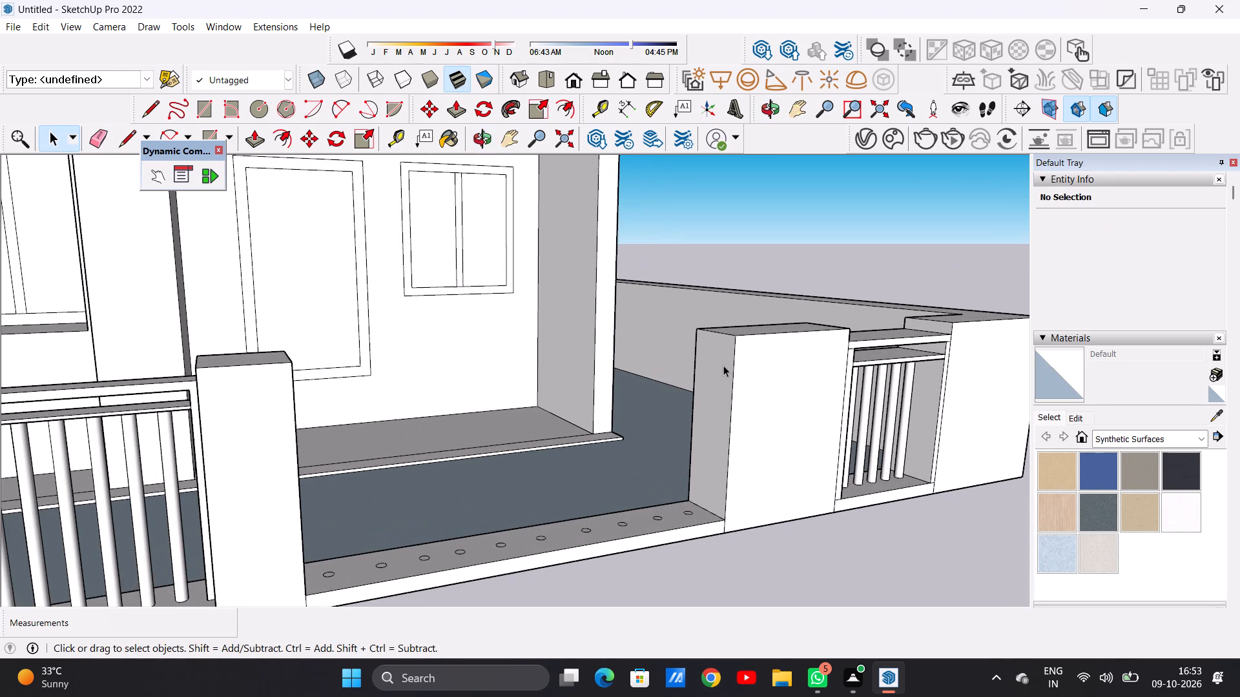
{"action": "middle_click_drag", "start_coordinate": [720, 414], "coordinate": [722, 449]}
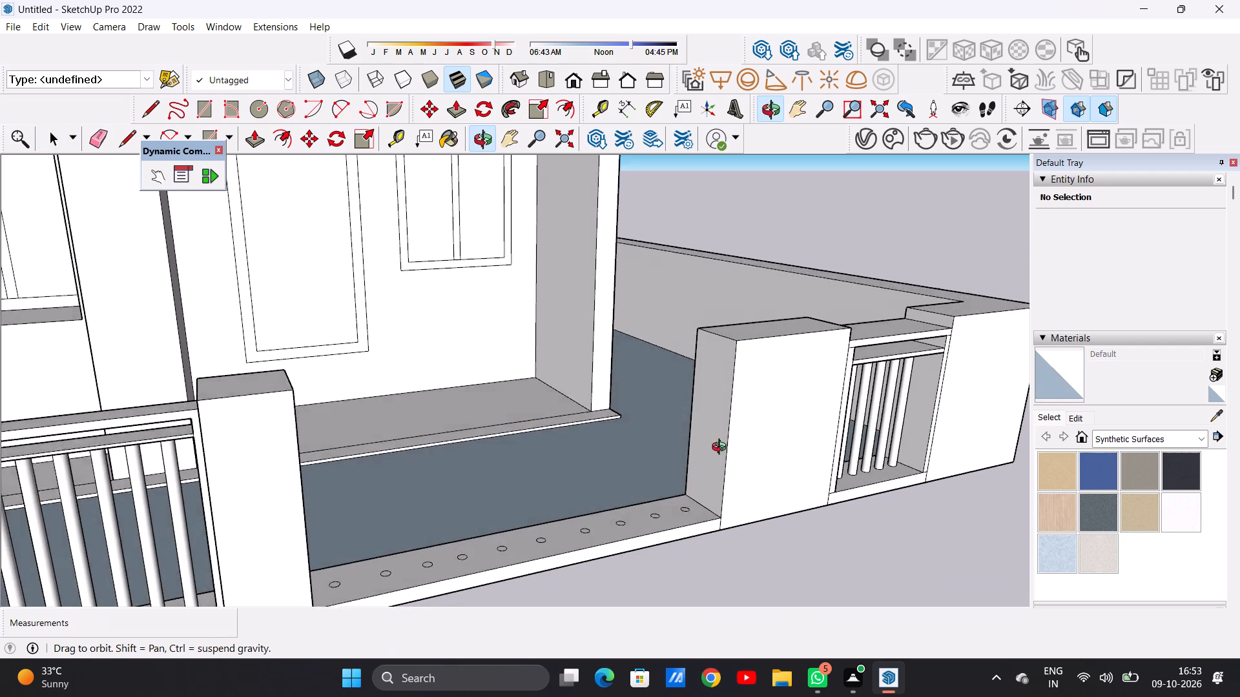
{"action": "middle_click_drag", "start_coordinate": [722, 449], "coordinate": [724, 483]}
{"action": "scroll", "coordinate": [710, 407], "scroll_direction": "up", "scroll_amount": 5}
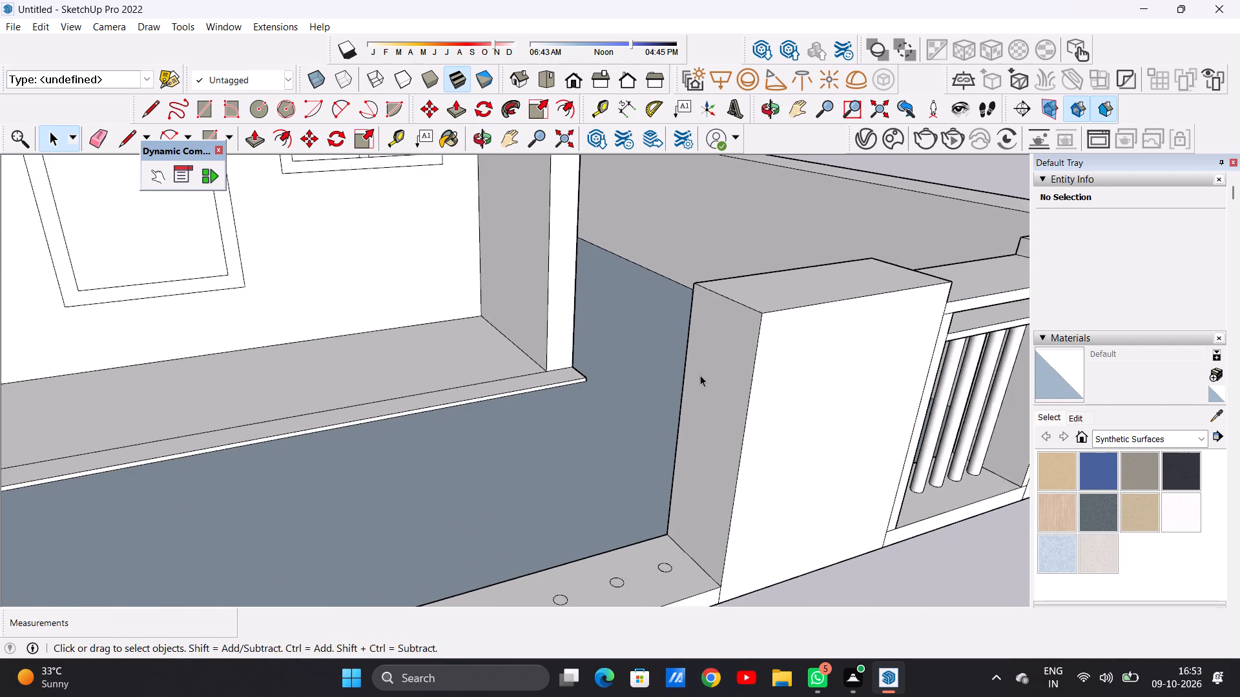
{"action": "scroll", "coordinate": [700, 375], "scroll_direction": "up", "scroll_amount": 2}
{"action": "scroll", "coordinate": [685, 359], "scroll_direction": "down", "scroll_amount": 13}
{"action": "scroll", "coordinate": [687, 415], "scroll_direction": "up", "scroll_amount": 13}
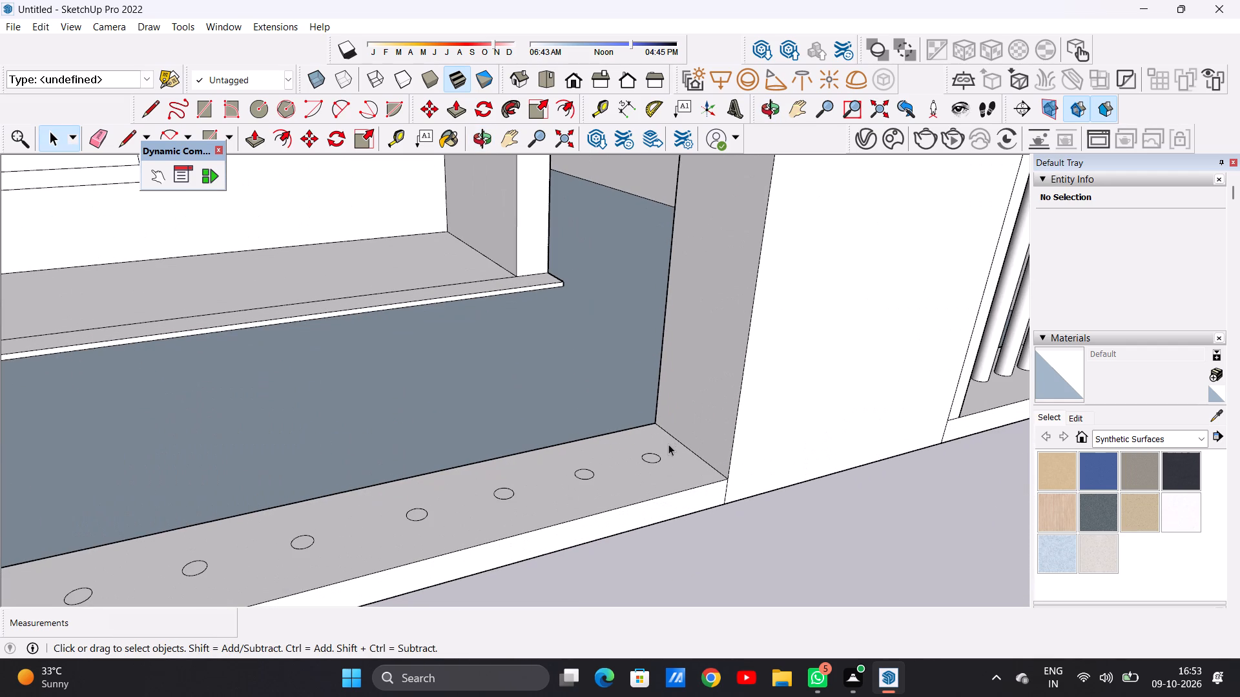
{"action": "double_click", "coordinate": [649, 456]}
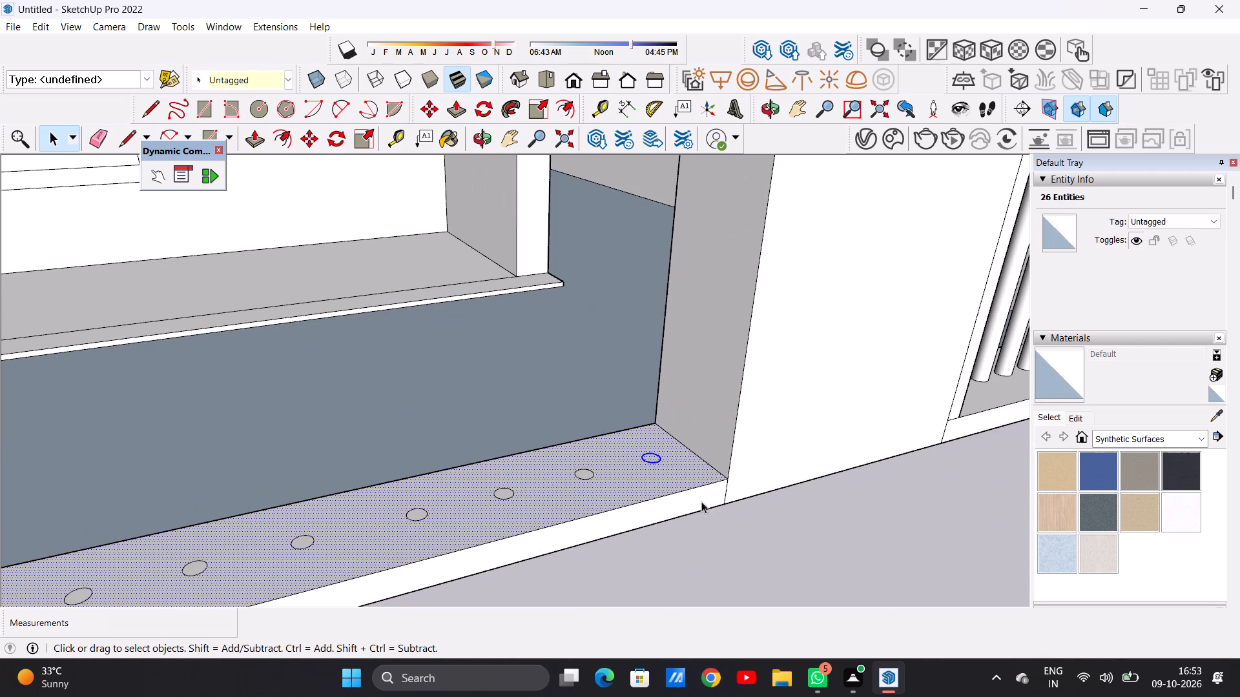
{"action": "left_click", "coordinate": [749, 556]}
{"action": "scroll", "coordinate": [671, 459], "scroll_direction": "up", "scroll_amount": 10}
{"action": "double_click", "coordinate": [641, 452]}
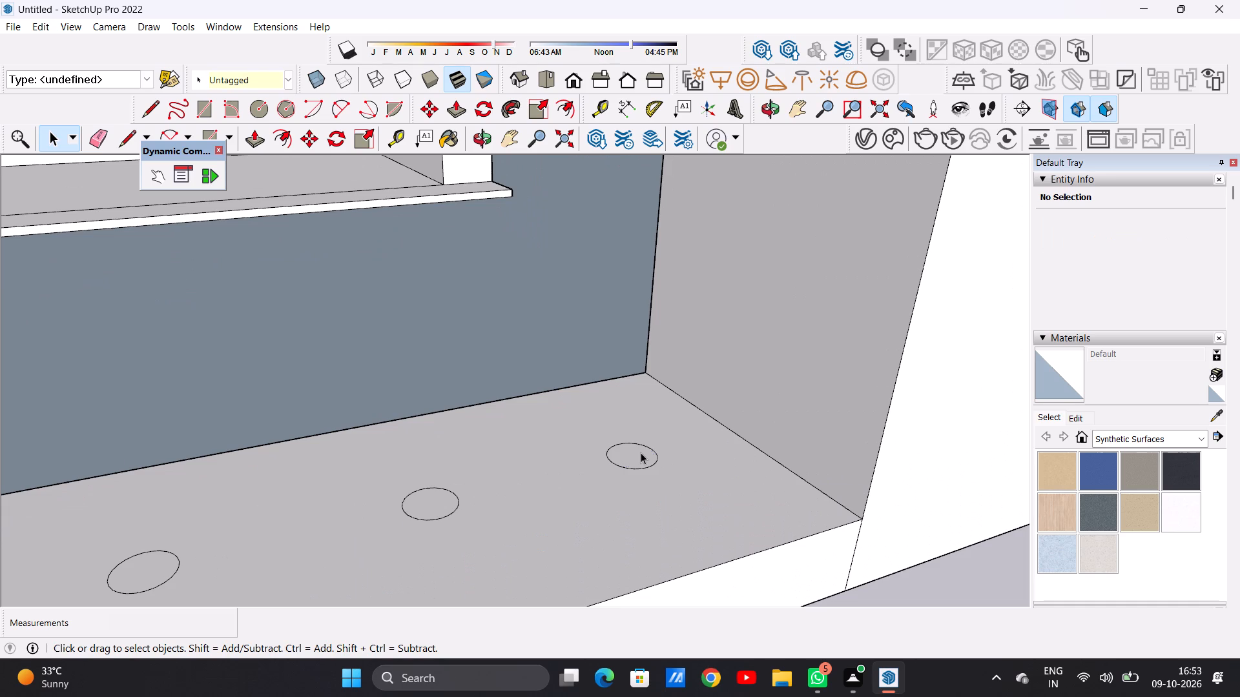
{"action": "key", "text": "Delete"}
Delete the circle, face and edge, nearest the narrow pillar at the other end of the open bay's base.
{"action": "scroll", "coordinate": [615, 492], "scroll_direction": "down", "scroll_amount": 9}
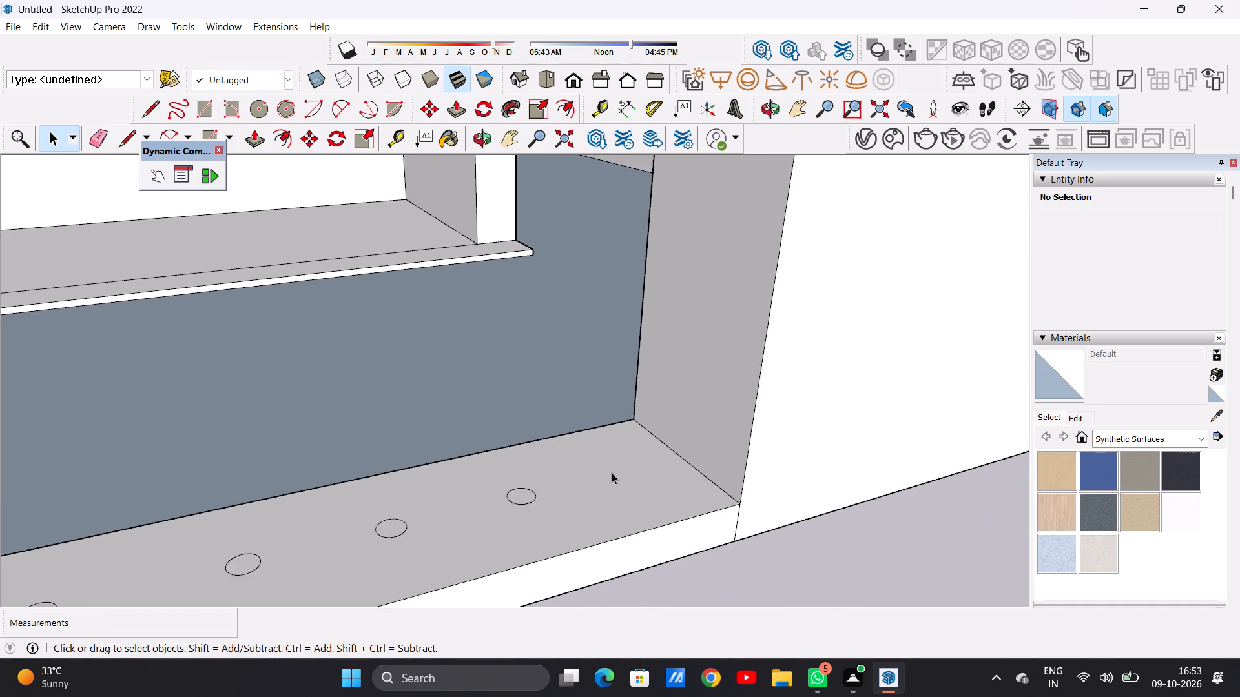
{"action": "scroll", "coordinate": [612, 472], "scroll_direction": "down", "scroll_amount": 14}
{"action": "middle_click_drag", "start_coordinate": [607, 422], "coordinate": [380, 460]}
{"action": "scroll", "coordinate": [380, 460], "scroll_direction": "up", "scroll_amount": 9}
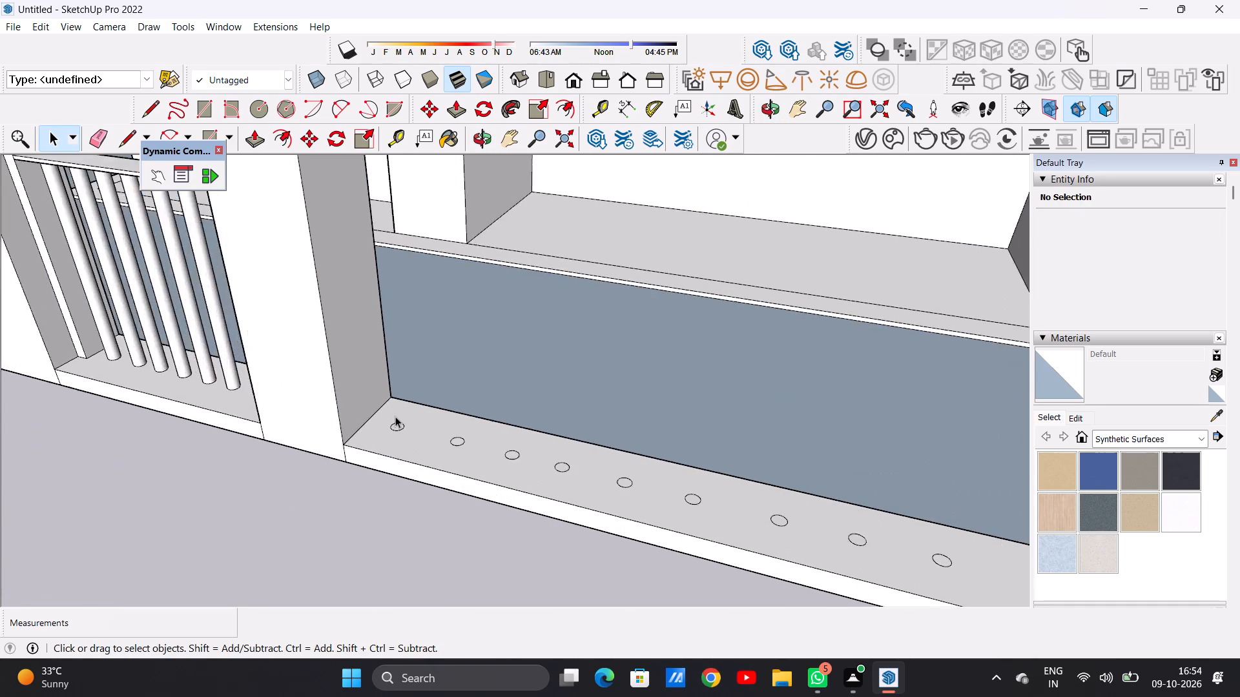
{"action": "scroll", "coordinate": [395, 416], "scroll_direction": "up", "scroll_amount": 9}
{"action": "double_click", "coordinate": [408, 438]}
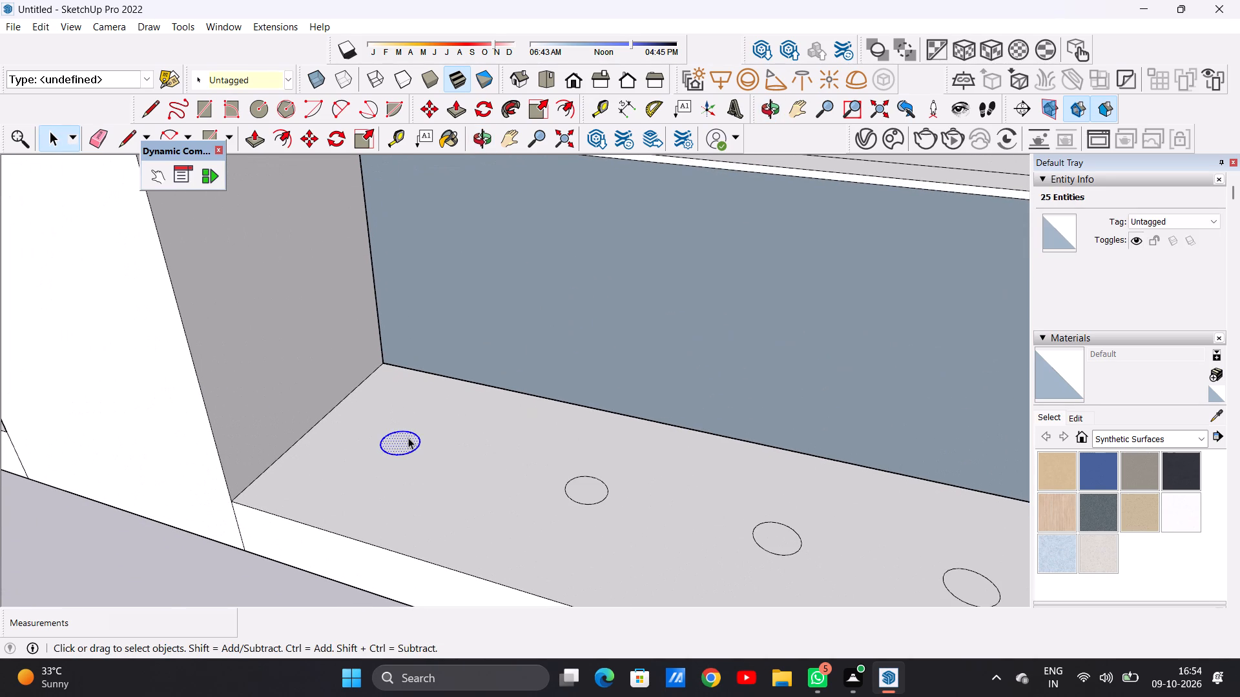
{"action": "key", "text": "Delete"}
Draw two parallel lines about 10' 9 7/16" long across the wide pillar's side facing the open bay, near its top, outlining a narrow strip.
{"action": "scroll", "coordinate": [413, 485], "scroll_direction": "down", "scroll_amount": 19}
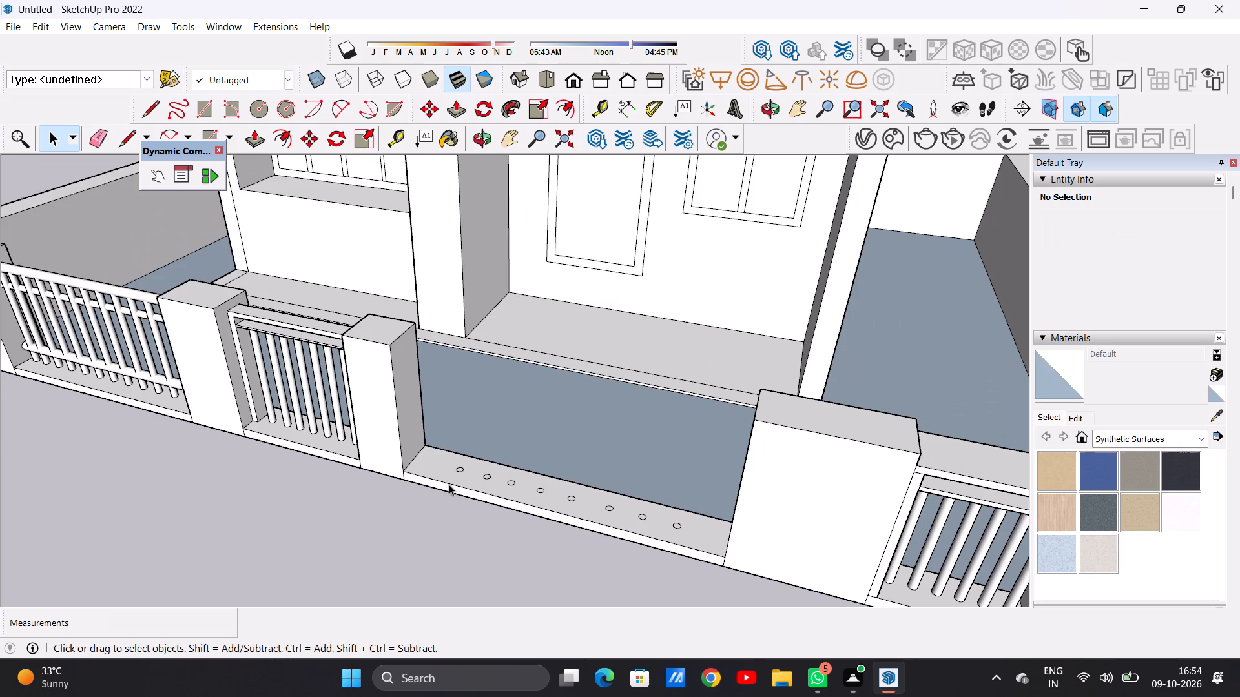
{"action": "middle_click_drag", "start_coordinate": [480, 419], "coordinate": [617, 274]}
{"action": "scroll", "coordinate": [741, 282], "scroll_direction": "up", "scroll_amount": 3}
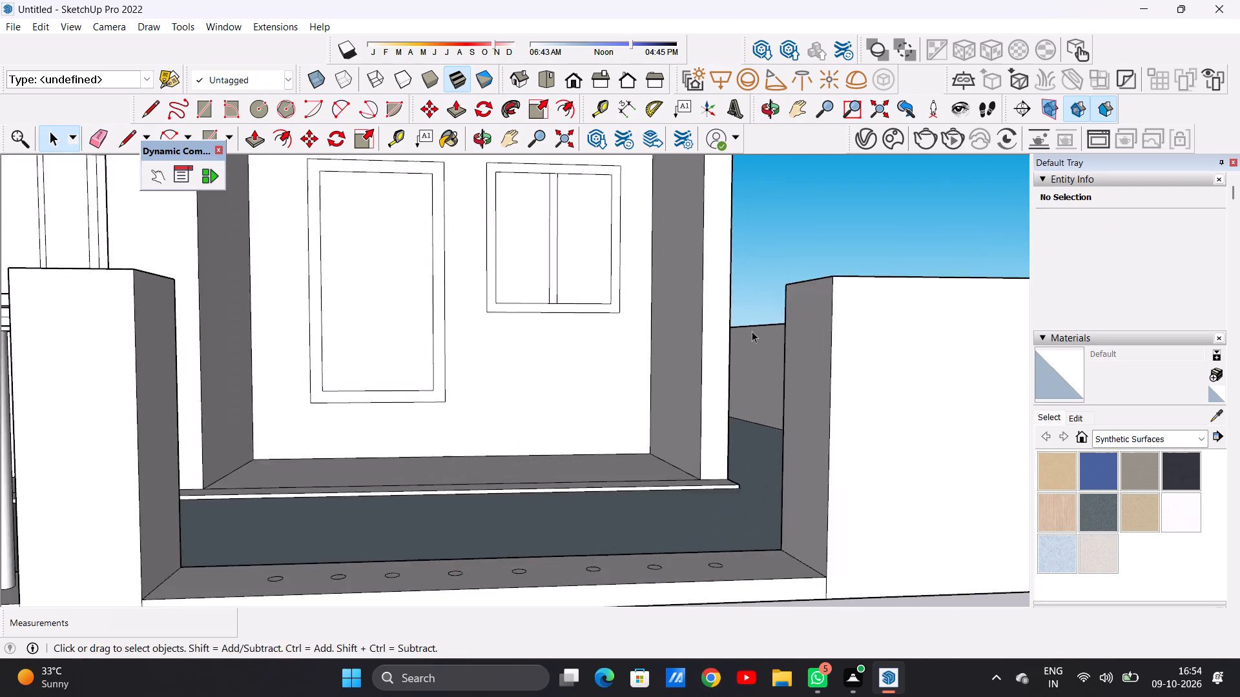
{"action": "middle_click_drag", "start_coordinate": [757, 334], "coordinate": [884, 361]}
{"action": "scroll", "coordinate": [873, 340], "scroll_direction": "up", "scroll_amount": 5}
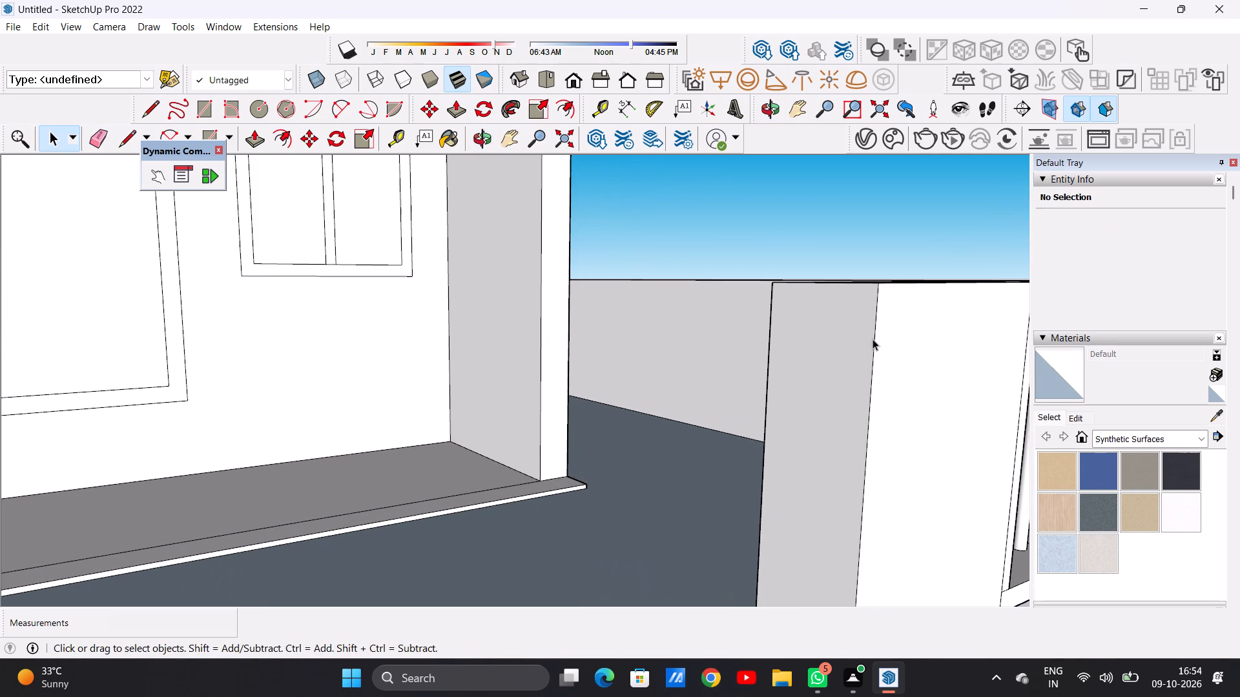
{"action": "key", "text": "l"}
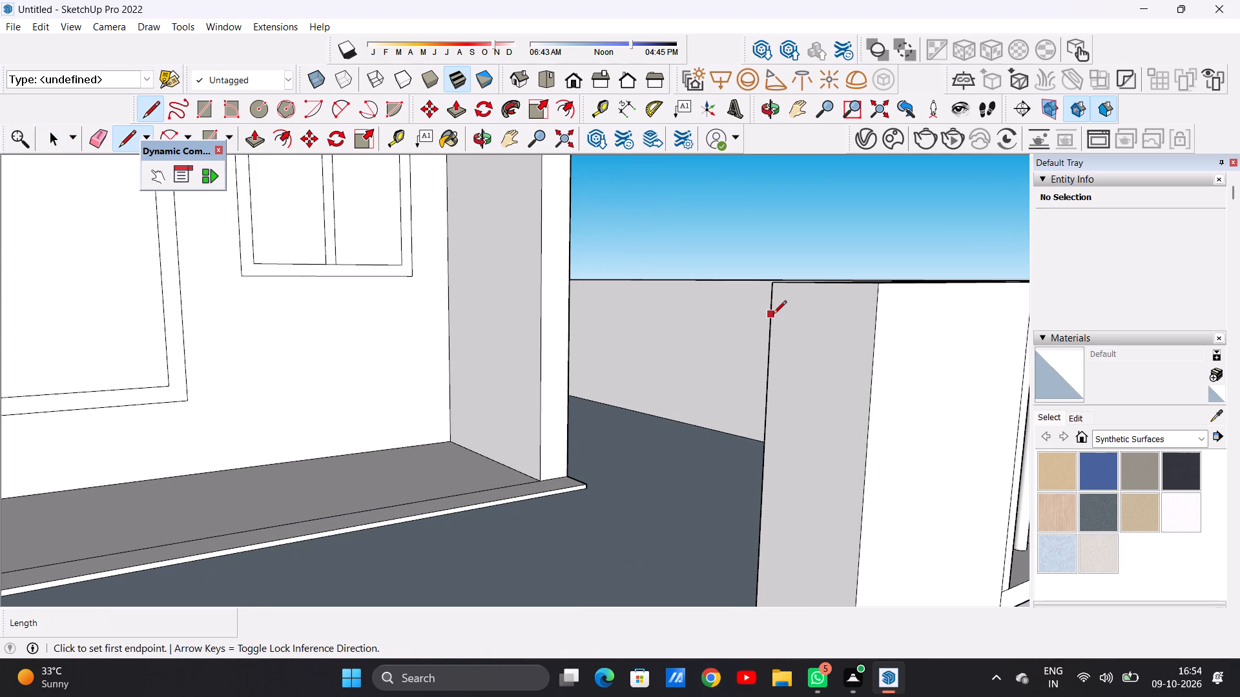
{"action": "left_click", "coordinate": [773, 315]}
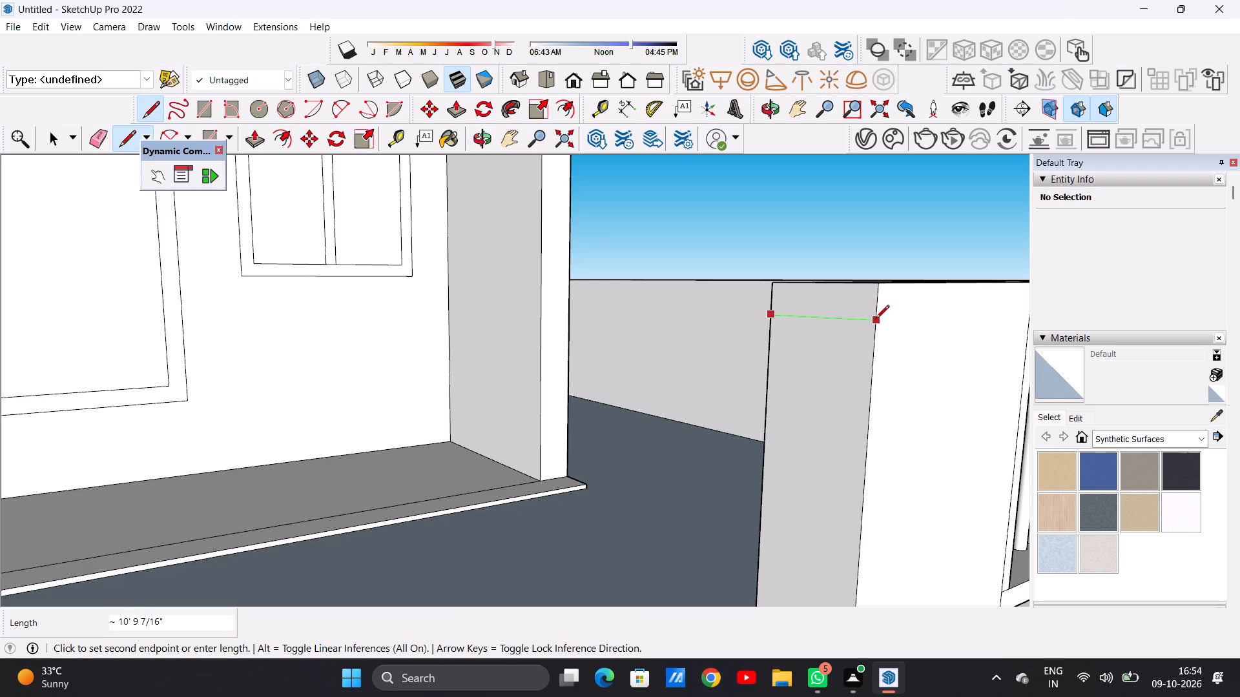
{"action": "left_click", "coordinate": [876, 319]}
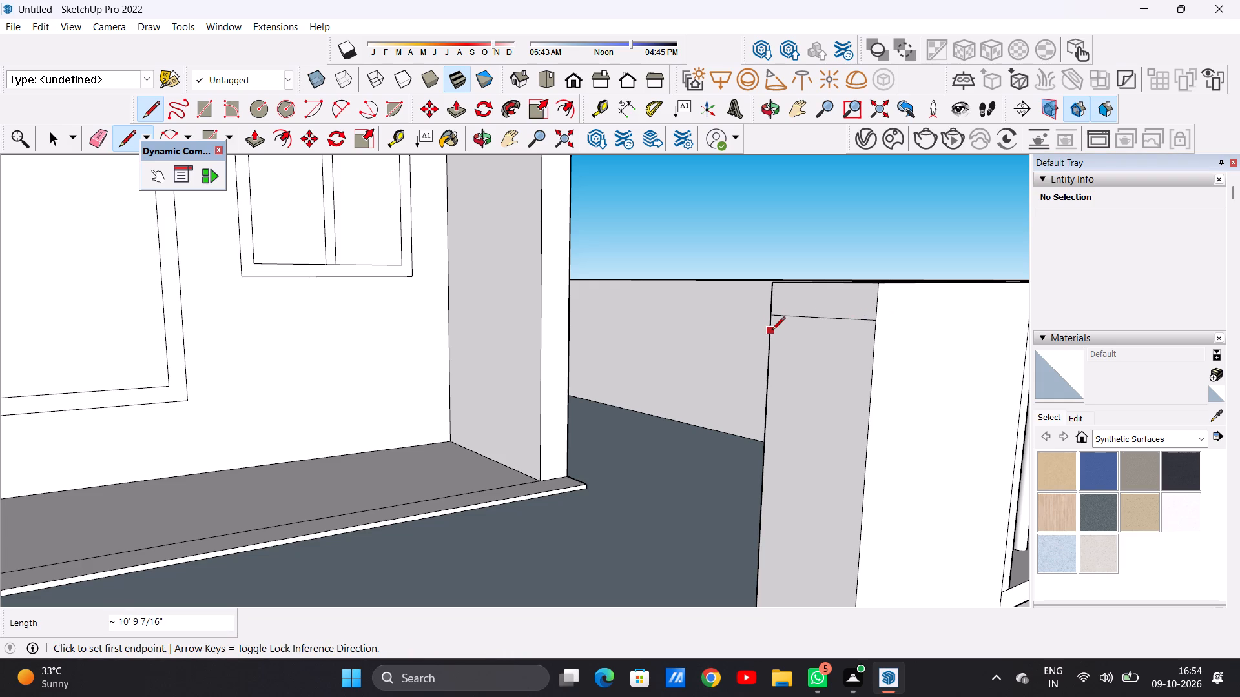
{"action": "left_click", "coordinate": [772, 331]}
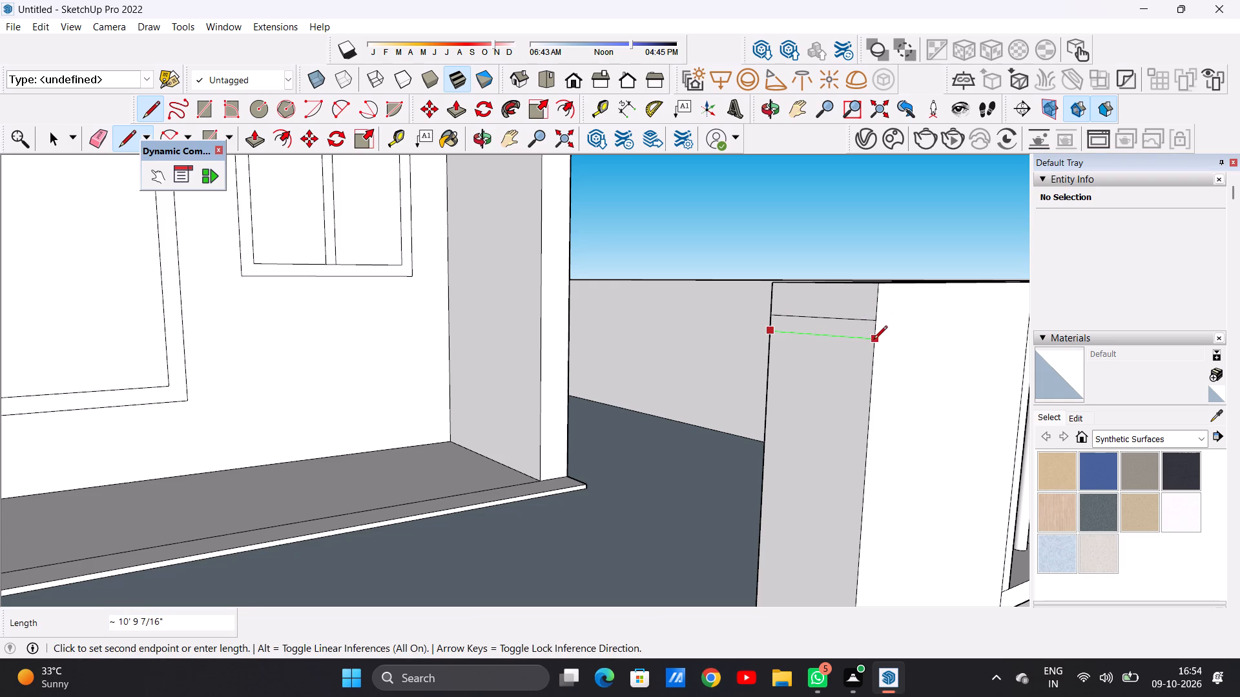
{"action": "left_click", "coordinate": [874, 340]}
{"action": "key", "text": "space"}
Push/Pull the strip on the wide pillar's side across the open bay to the narrow pillar as the bay's top rail.
{"action": "scroll", "coordinate": [750, 363], "scroll_direction": "down", "scroll_amount": 13}
{"action": "scroll", "coordinate": [773, 350], "scroll_direction": "up", "scroll_amount": 3}
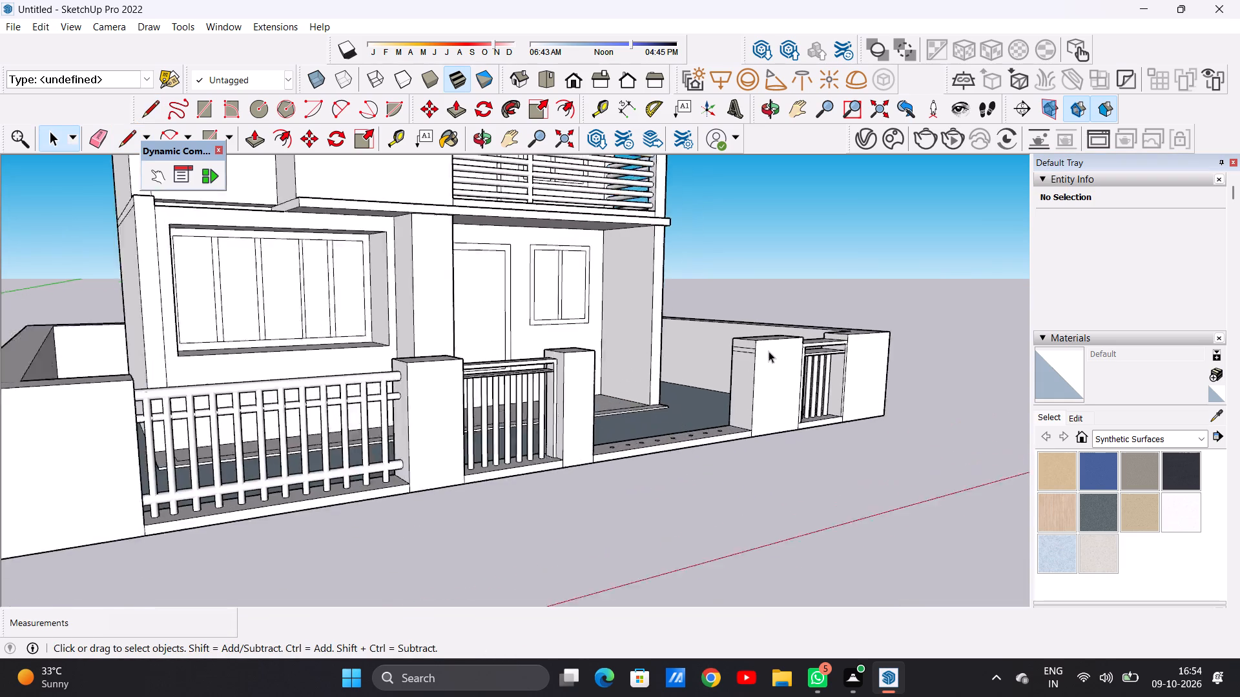
{"action": "scroll", "coordinate": [769, 351], "scroll_direction": "up", "scroll_amount": 18}
{"action": "key", "text": "p"}
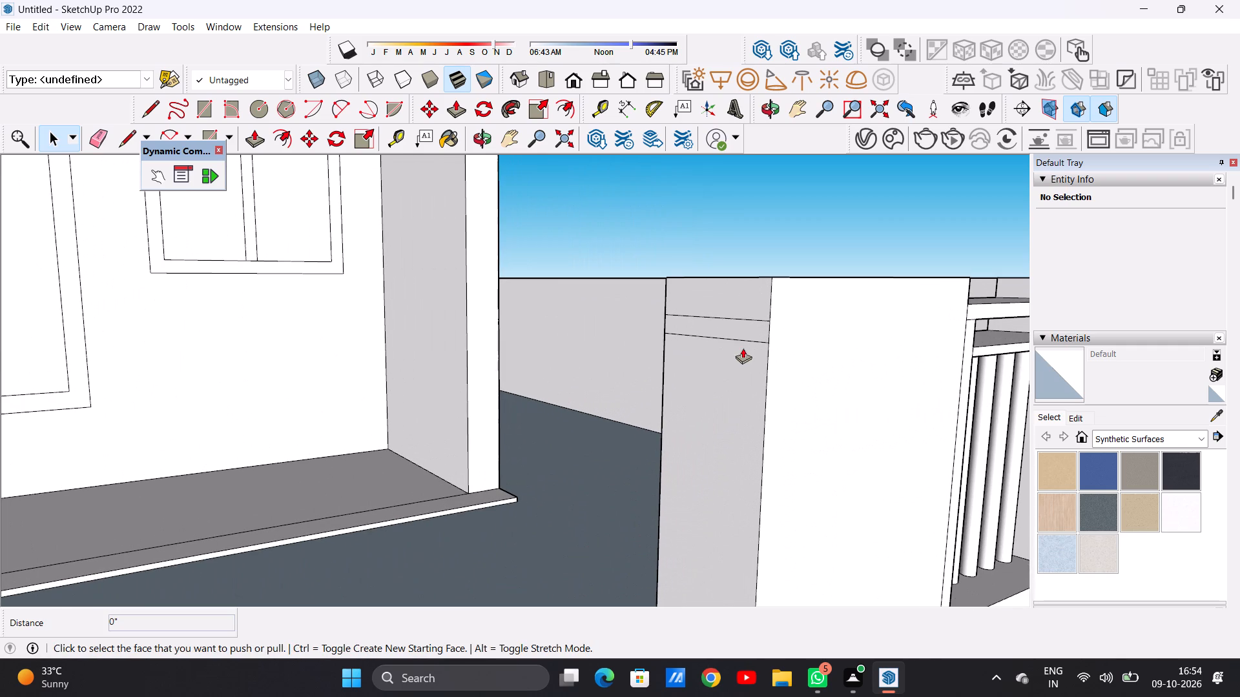
{"action": "left_click", "coordinate": [749, 333]}
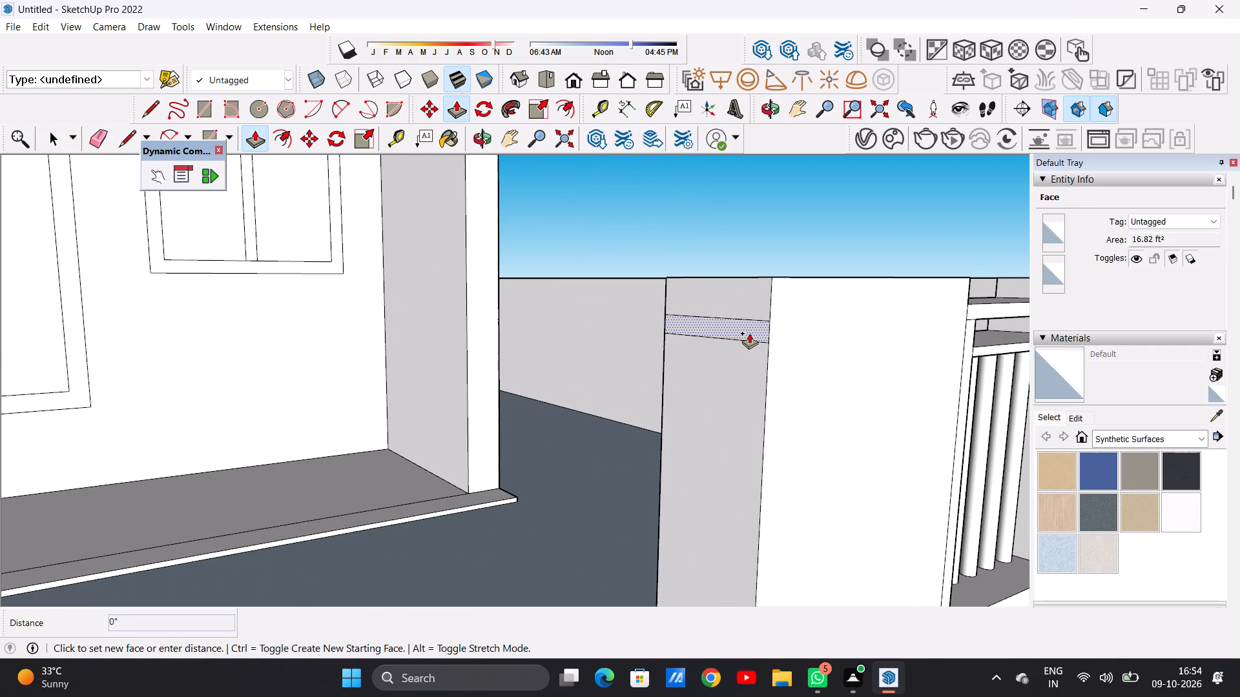
{"action": "scroll", "coordinate": [627, 374], "scroll_direction": "down", "scroll_amount": 10}
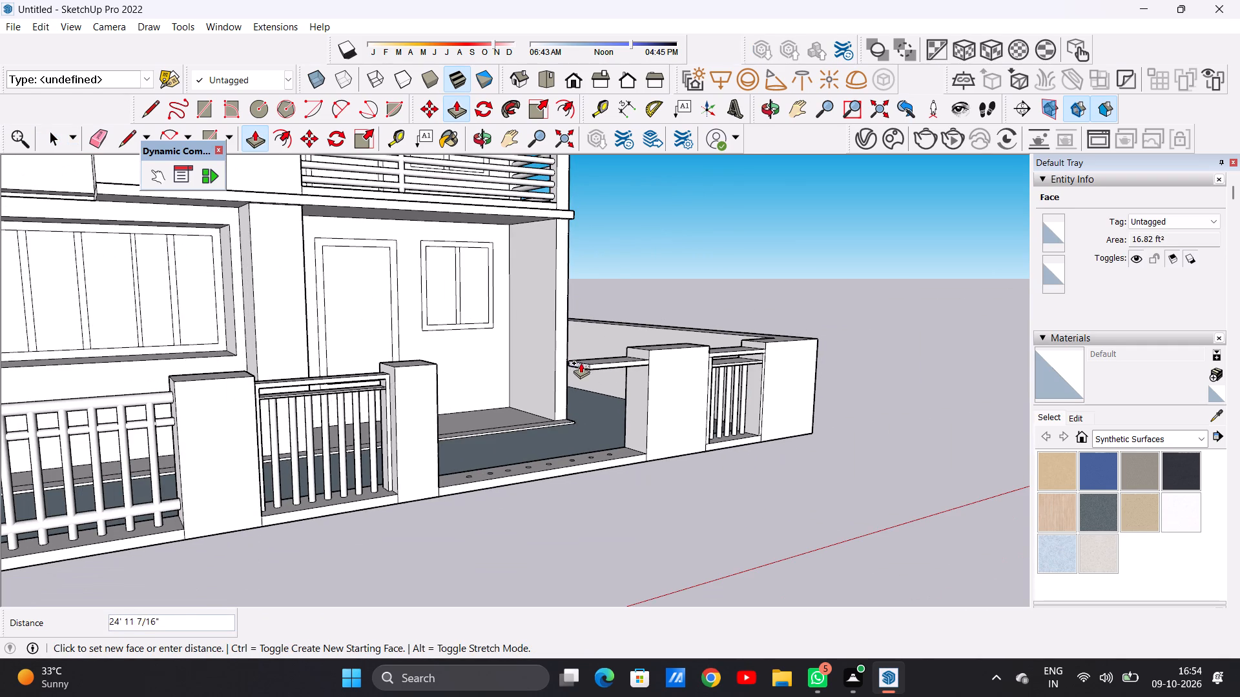
{"action": "middle_click_drag", "start_coordinate": [563, 365], "coordinate": [411, 374]}
{"action": "scroll", "coordinate": [395, 372], "scroll_direction": "up", "scroll_amount": 11}
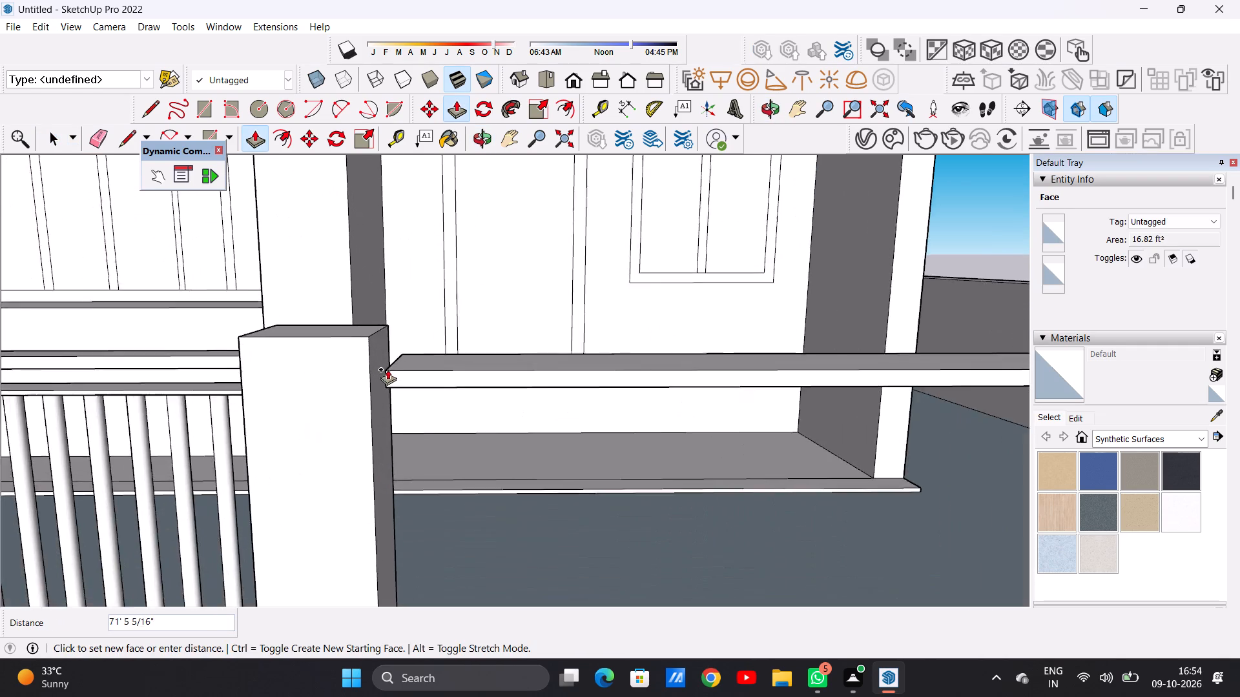
{"action": "scroll", "coordinate": [387, 369], "scroll_direction": "up", "scroll_amount": 5}
{"action": "scroll", "coordinate": [386, 369], "scroll_direction": "down", "scroll_amount": 1}
{"action": "scroll", "coordinate": [386, 369], "scroll_direction": "up", "scroll_amount": 1}
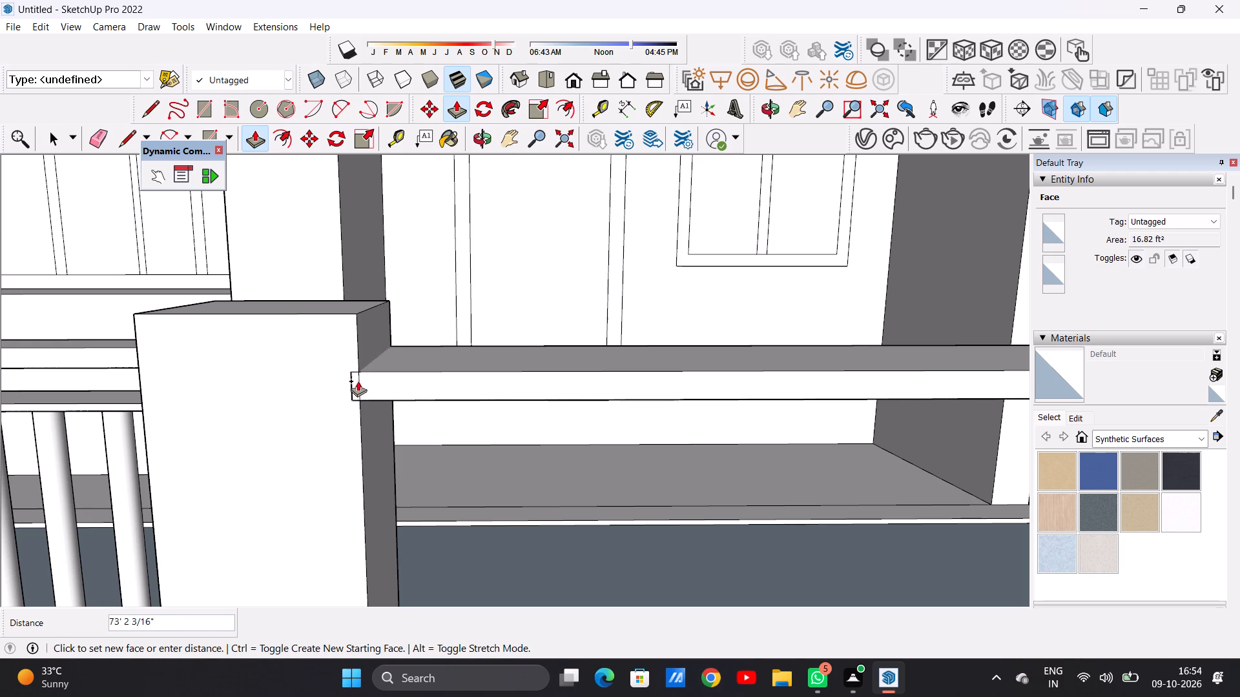
{"action": "left_click", "coordinate": [358, 370]}
{"action": "key", "text": "space"}
Delete the circle, face and edge, that is fifth from the narrow pillar on the open bay's base.
{"action": "scroll", "coordinate": [496, 420], "scroll_direction": "down", "scroll_amount": 4}
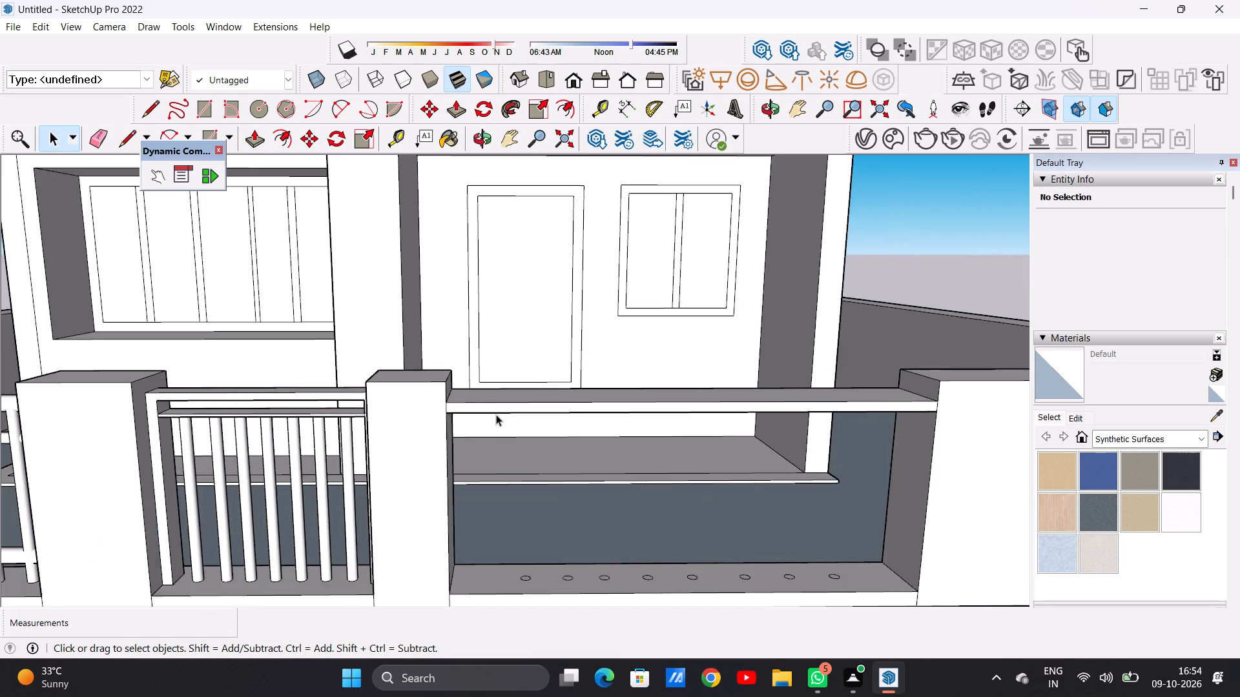
{"action": "scroll", "coordinate": [496, 414], "scroll_direction": "down", "scroll_amount": 11}
{"action": "middle_click_drag", "start_coordinate": [593, 445], "coordinate": [580, 354]}
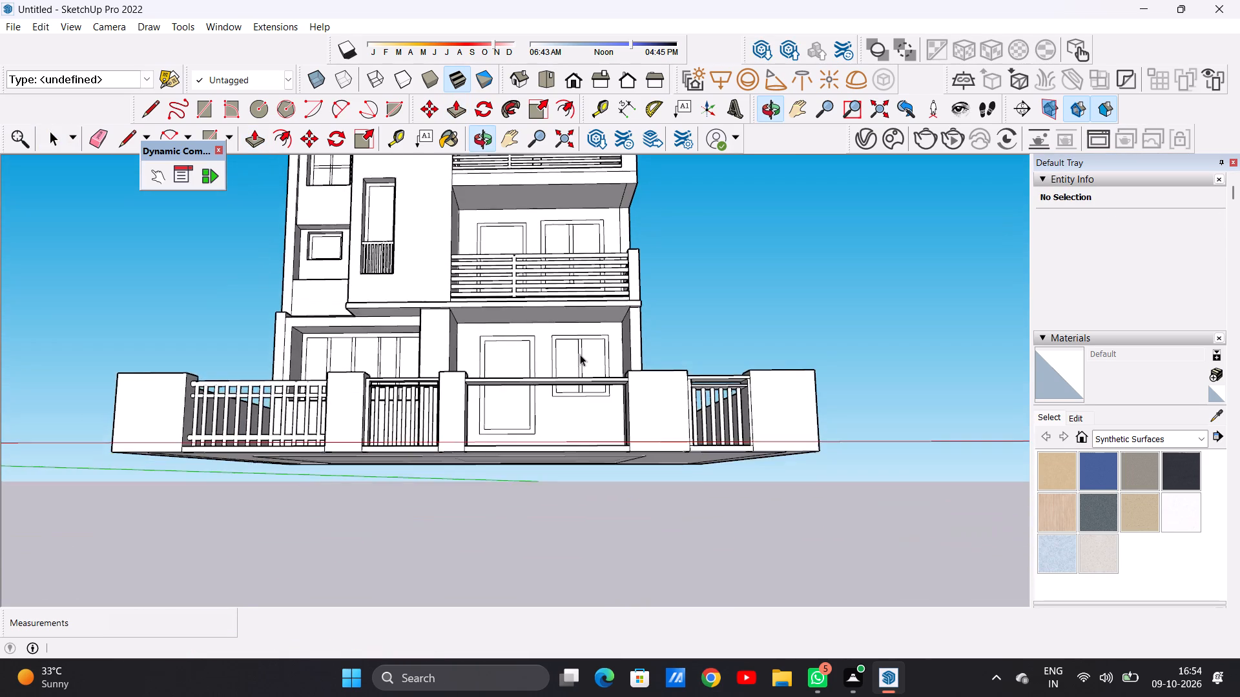
{"action": "scroll", "coordinate": [606, 374], "scroll_direction": "up", "scroll_amount": 7}
{"action": "middle_click_drag", "start_coordinate": [617, 416], "coordinate": [619, 466]}
{"action": "scroll", "coordinate": [619, 466], "scroll_direction": "up", "scroll_amount": 1}
{"action": "scroll", "coordinate": [618, 452], "scroll_direction": "down", "scroll_amount": 8}
{"action": "middle_click_drag", "start_coordinate": [565, 492], "coordinate": [552, 589]}
{"action": "scroll", "coordinate": [568, 491], "scroll_direction": "up", "scroll_amount": 7}
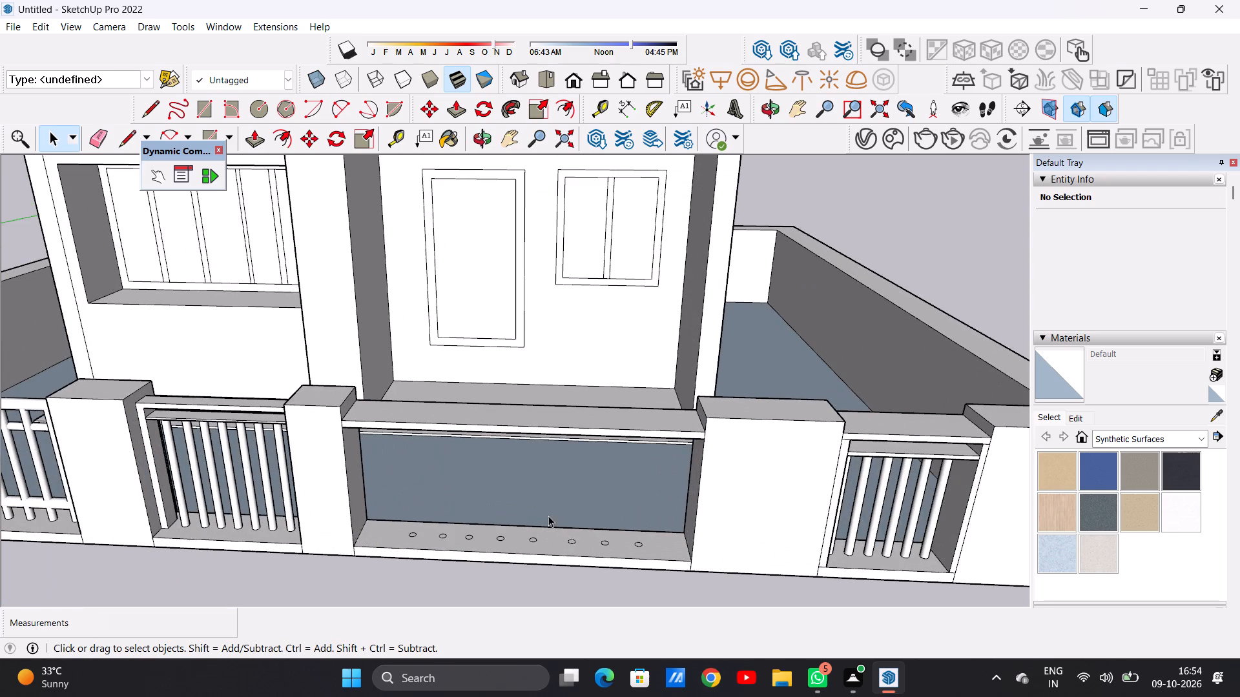
{"action": "middle_click_drag", "start_coordinate": [548, 530], "coordinate": [559, 602]}
{"action": "scroll", "coordinate": [553, 540], "scroll_direction": "up", "scroll_amount": 8}
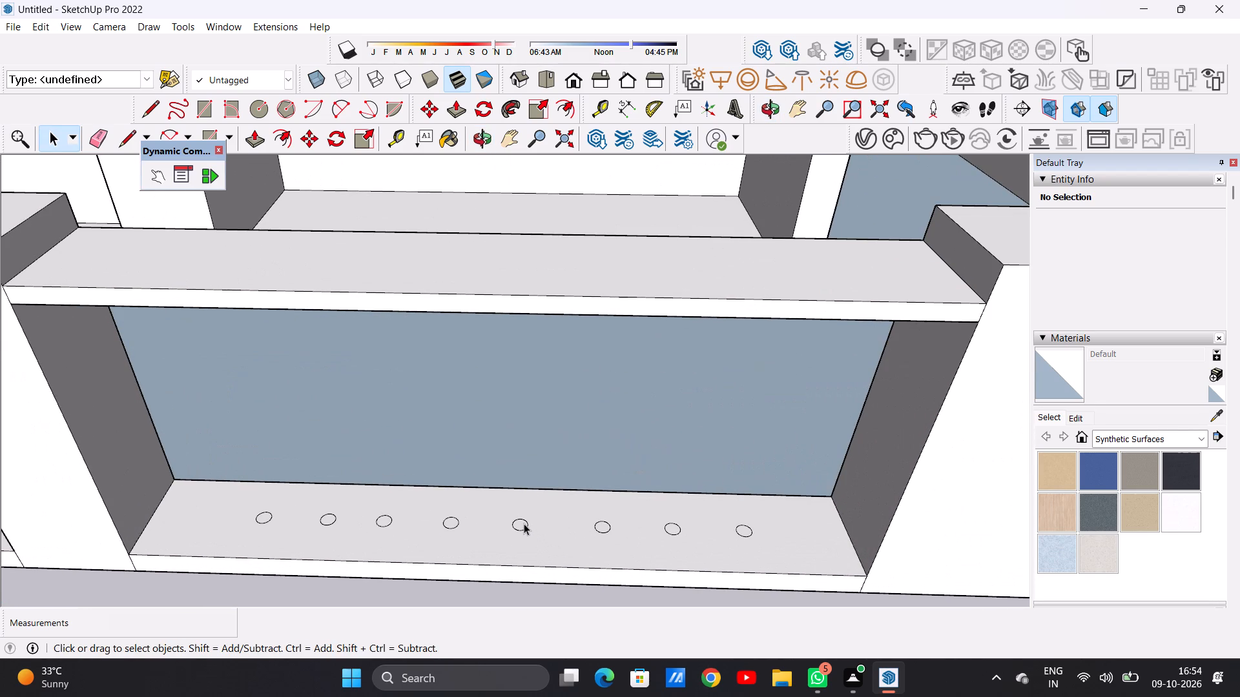
{"action": "double_click", "coordinate": [522, 524]}
{"action": "key", "text": "Delete"}
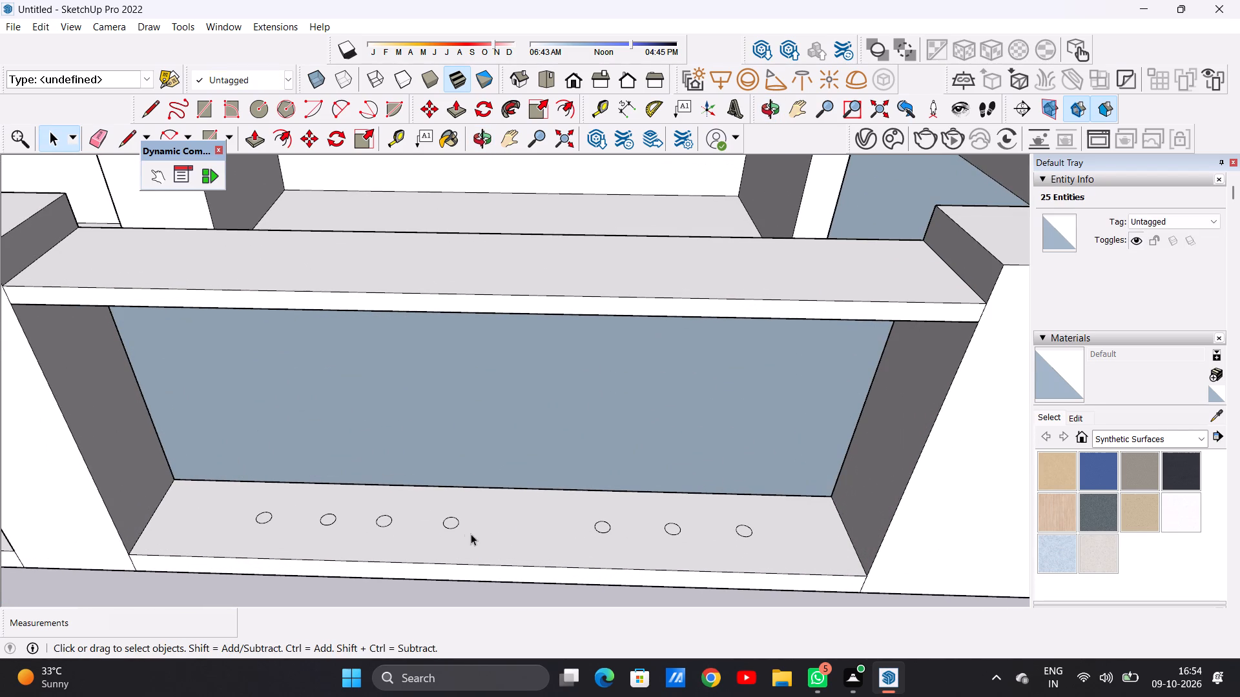
Draw two parallel lines about 10' 9 7/16" long across the open bay's base, outlining a strip in the gap between the remaining circles.
{"action": "middle_click_drag", "start_coordinate": [540, 498], "coordinate": [539, 519]}
{"action": "scroll", "coordinate": [539, 518], "scroll_direction": "down", "scroll_amount": 7}
{"action": "middle_click_drag", "start_coordinate": [538, 543], "coordinate": [543, 563]}
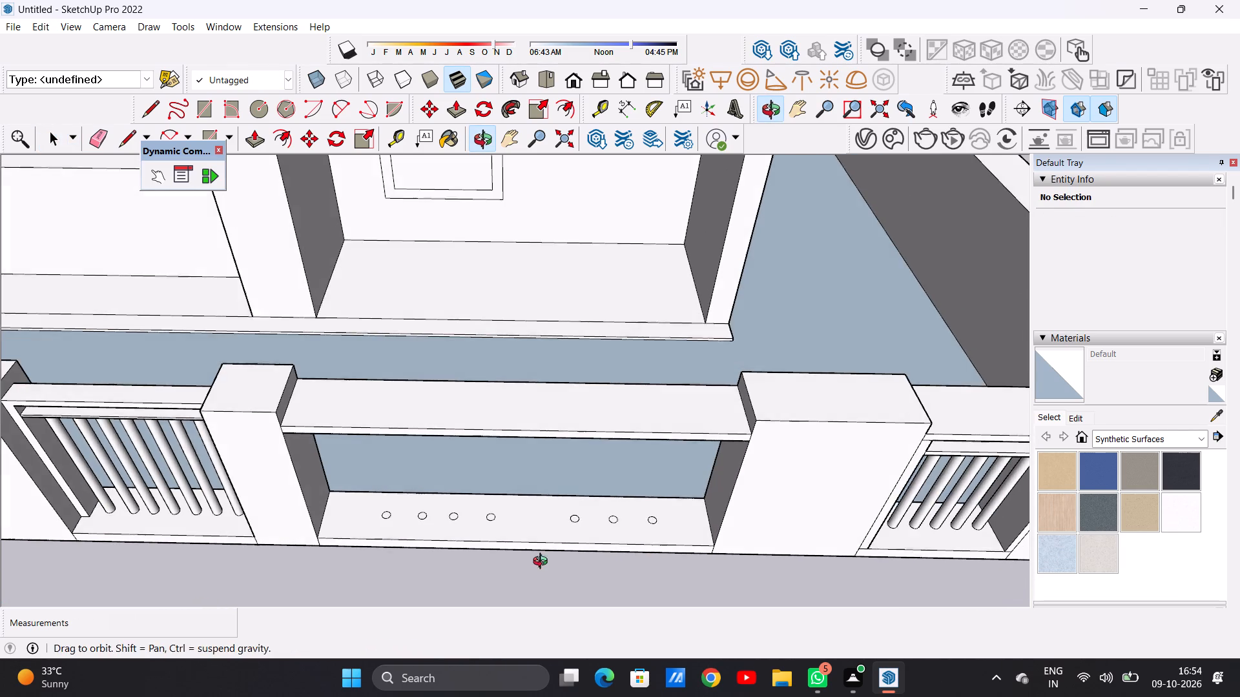
{"action": "middle_click_drag", "start_coordinate": [543, 563], "coordinate": [543, 565]}
{"action": "scroll", "coordinate": [532, 556], "scroll_direction": "up", "scroll_amount": 2}
{"action": "key", "text": "l"}
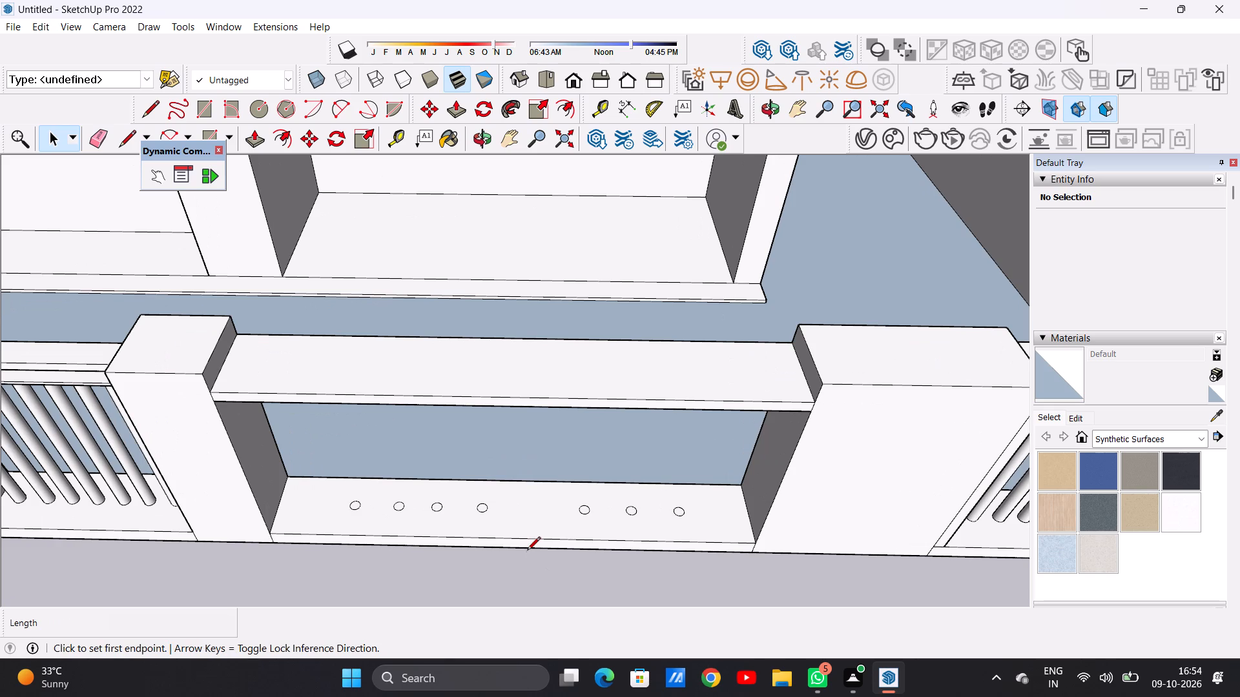
{"action": "scroll", "coordinate": [507, 543], "scroll_direction": "up", "scroll_amount": 5}
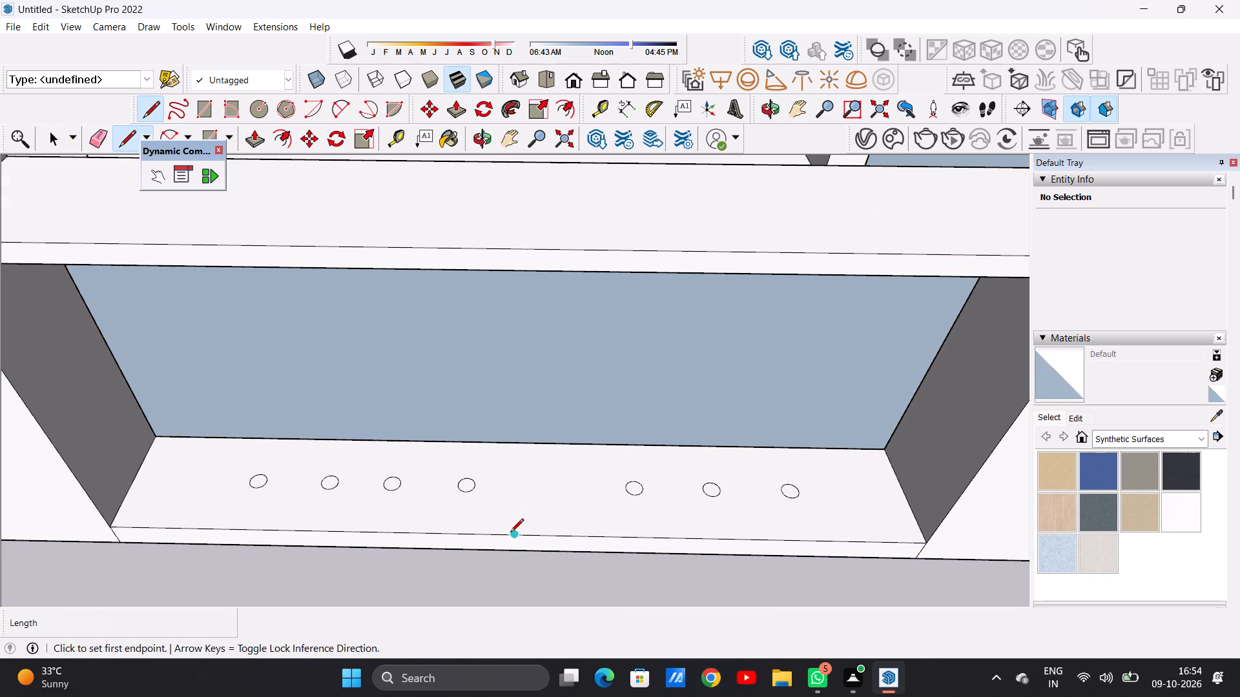
{"action": "left_click", "coordinate": [504, 538]}
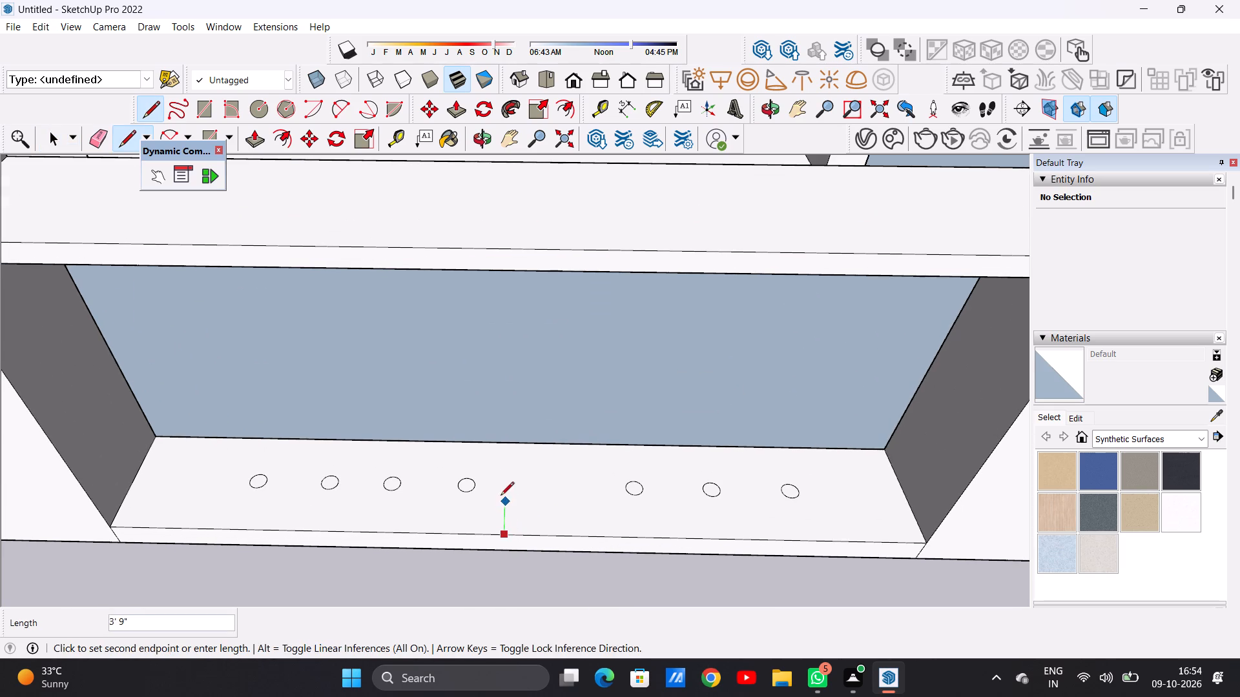
{"action": "left_click", "coordinate": [510, 443]}
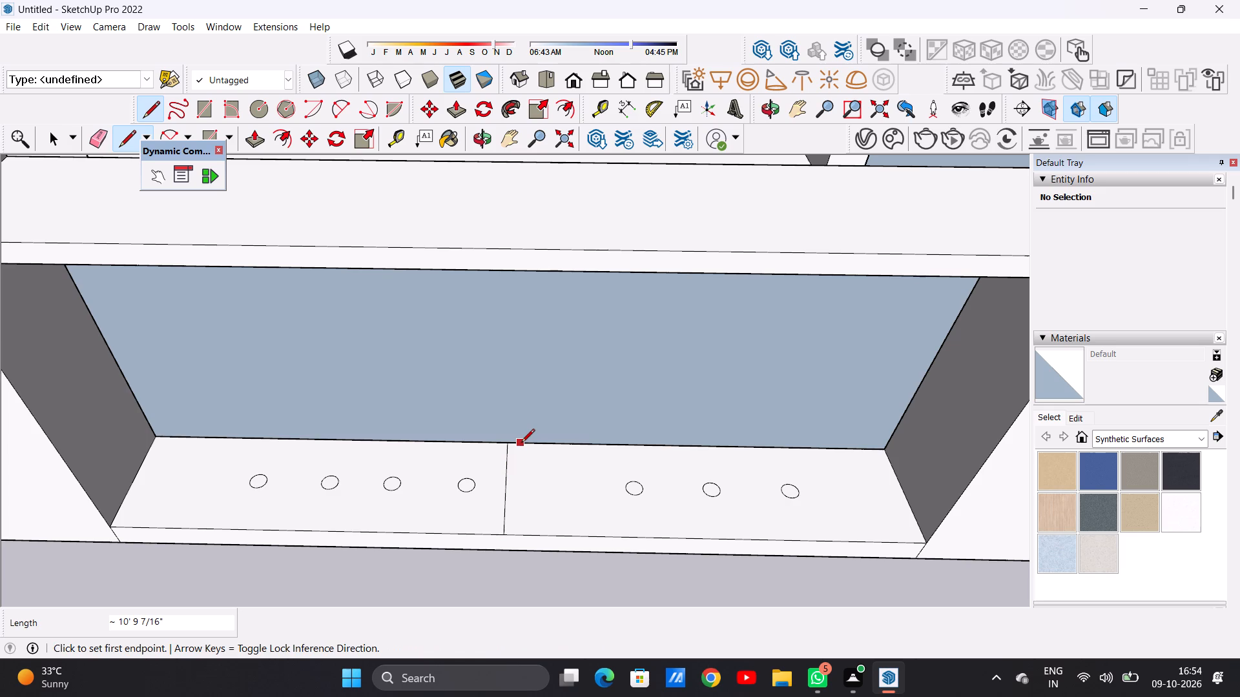
{"action": "left_click", "coordinate": [554, 443]}
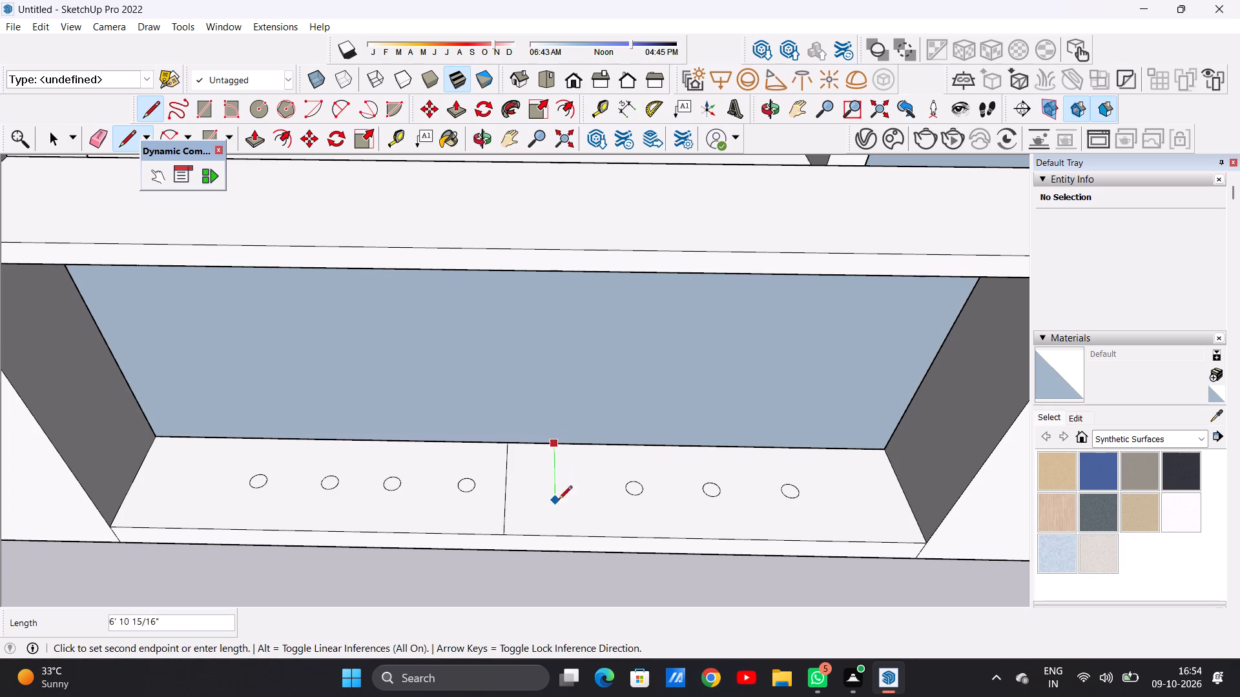
{"action": "left_click", "coordinate": [554, 533]}
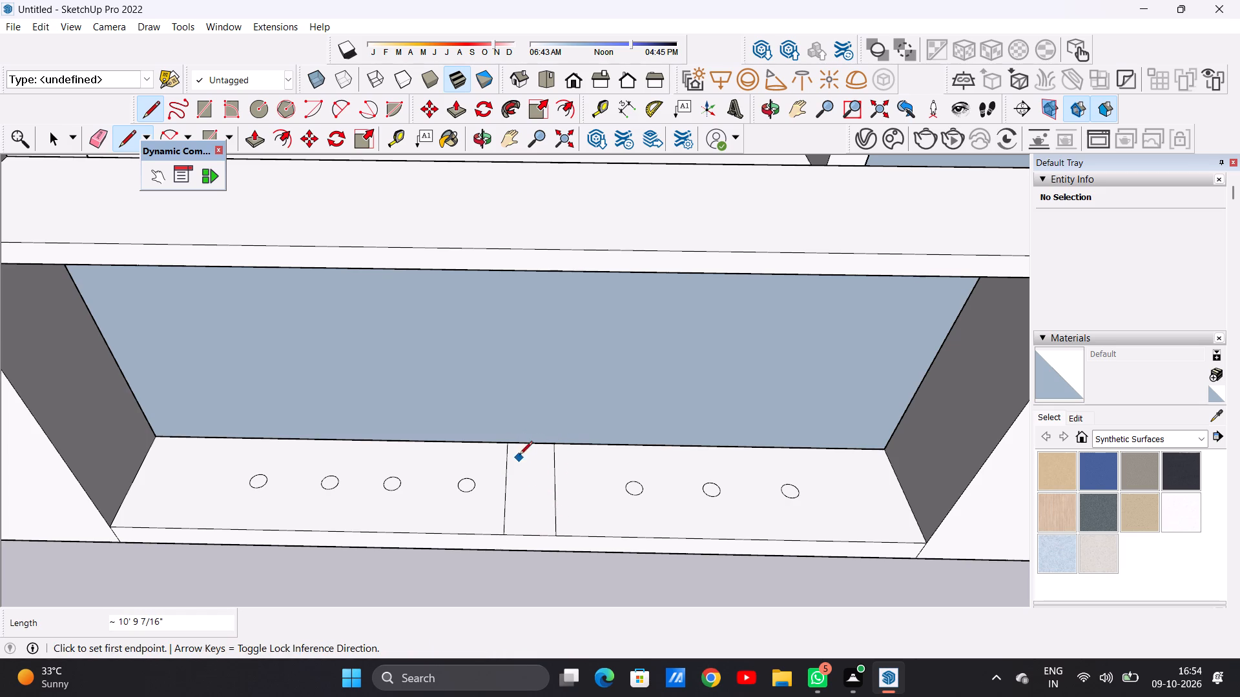
Draw a line about 10' 9 7/16" long across the open bay's base, splitting the outlined middle strip lengthwise into two halves.
{"action": "left_click", "coordinate": [531, 447]}
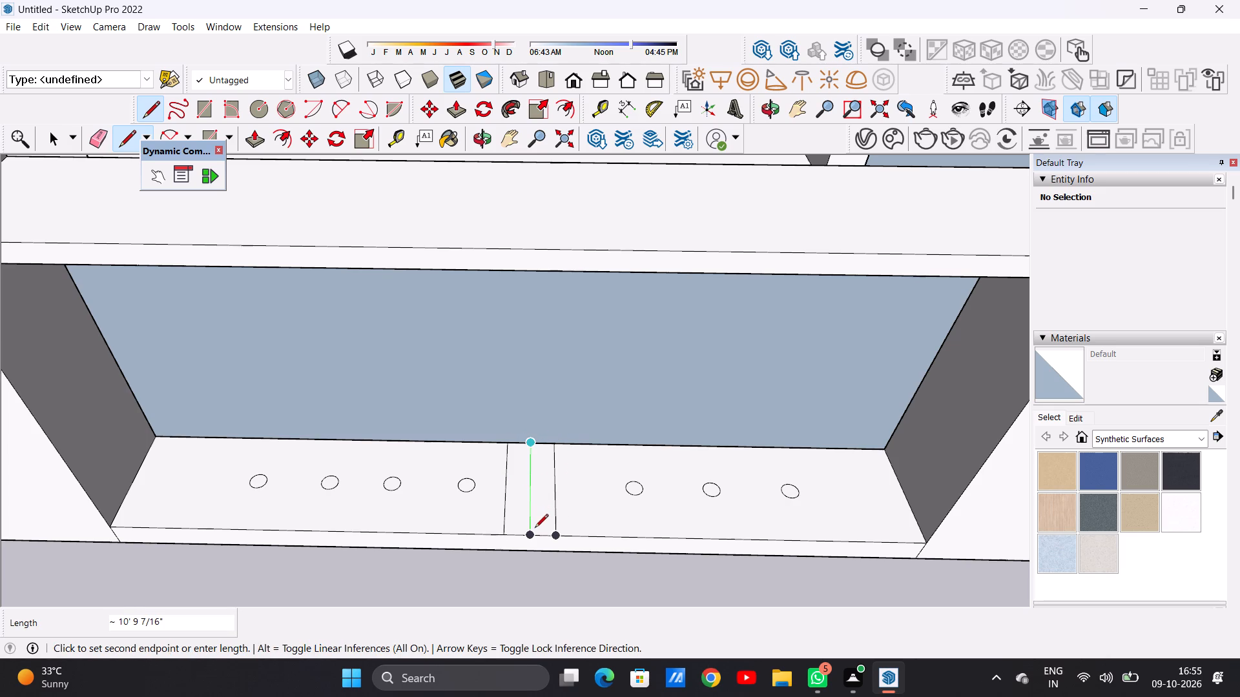
{"action": "left_click", "coordinate": [535, 529]}
{"action": "key", "text": "space"}
Push/Pull the strip half nearer the wide pillar up about 28' 7 9/16" to the underside of the open bay's top rail.
{"action": "scroll", "coordinate": [535, 578], "scroll_direction": "down", "scroll_amount": 10}
{"action": "middle_click_drag", "start_coordinate": [555, 518], "coordinate": [549, 474]}
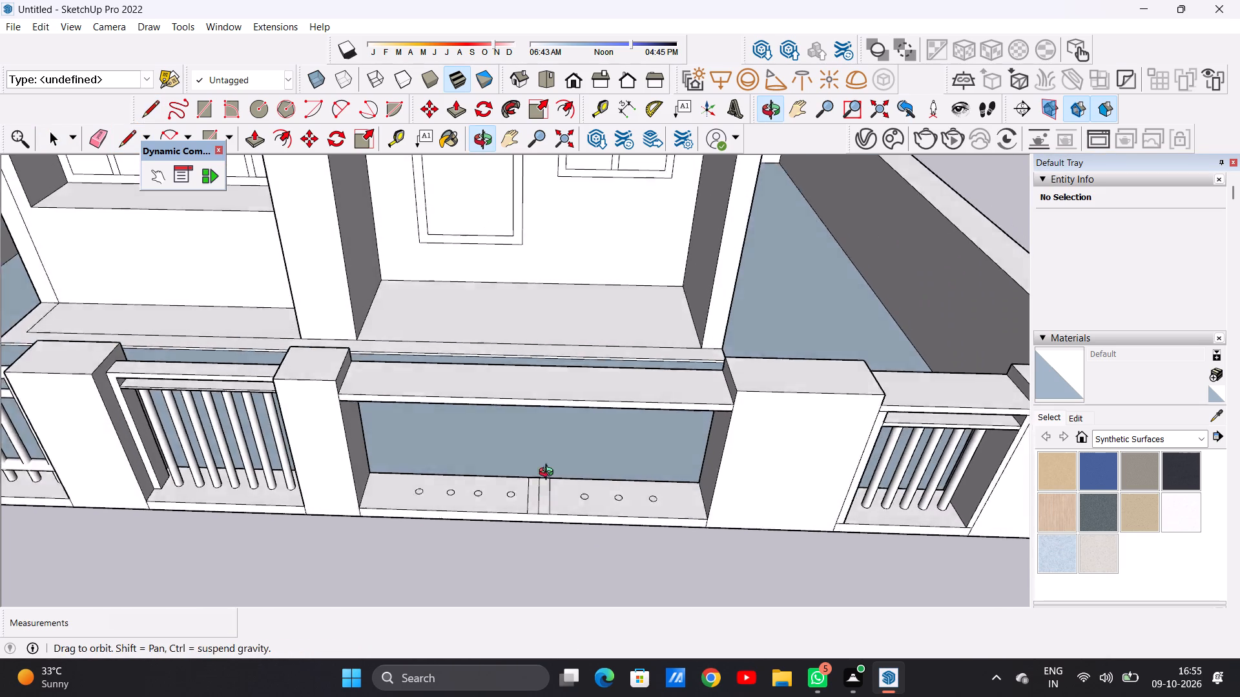
{"action": "middle_click_drag", "start_coordinate": [549, 474], "coordinate": [551, 442]}
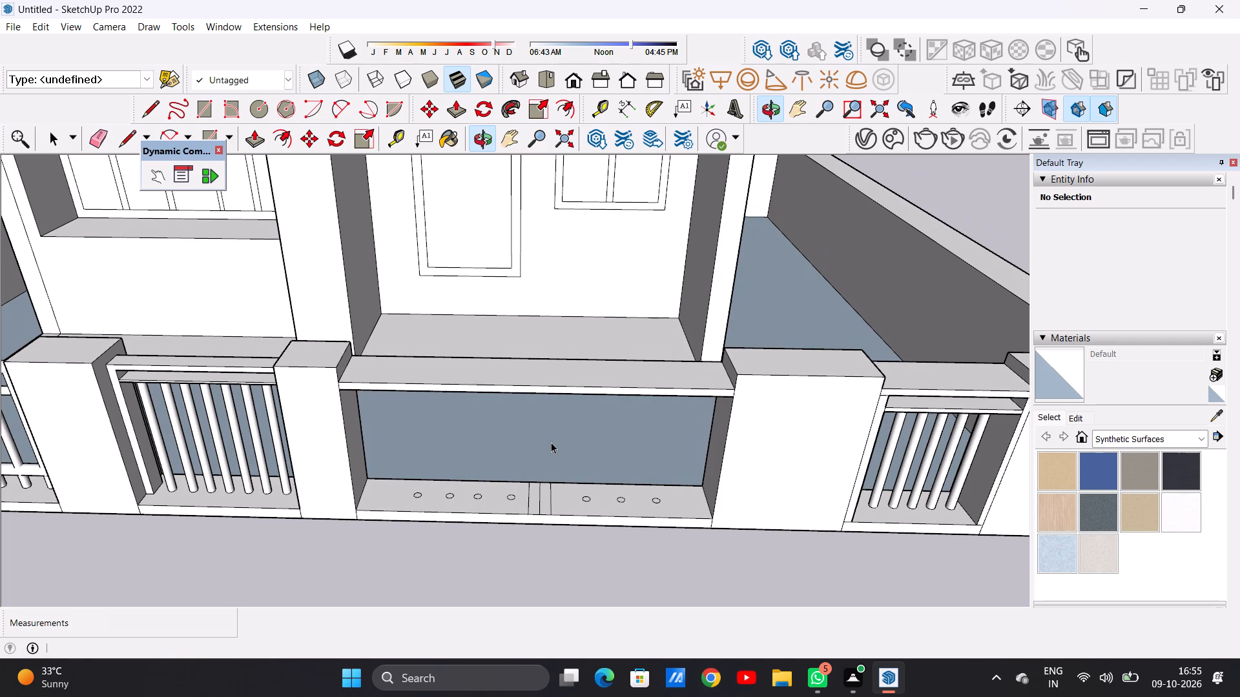
{"action": "scroll", "coordinate": [512, 475], "scroll_direction": "down", "scroll_amount": 1}
{"action": "scroll", "coordinate": [539, 509], "scroll_direction": "up", "scroll_amount": 2}
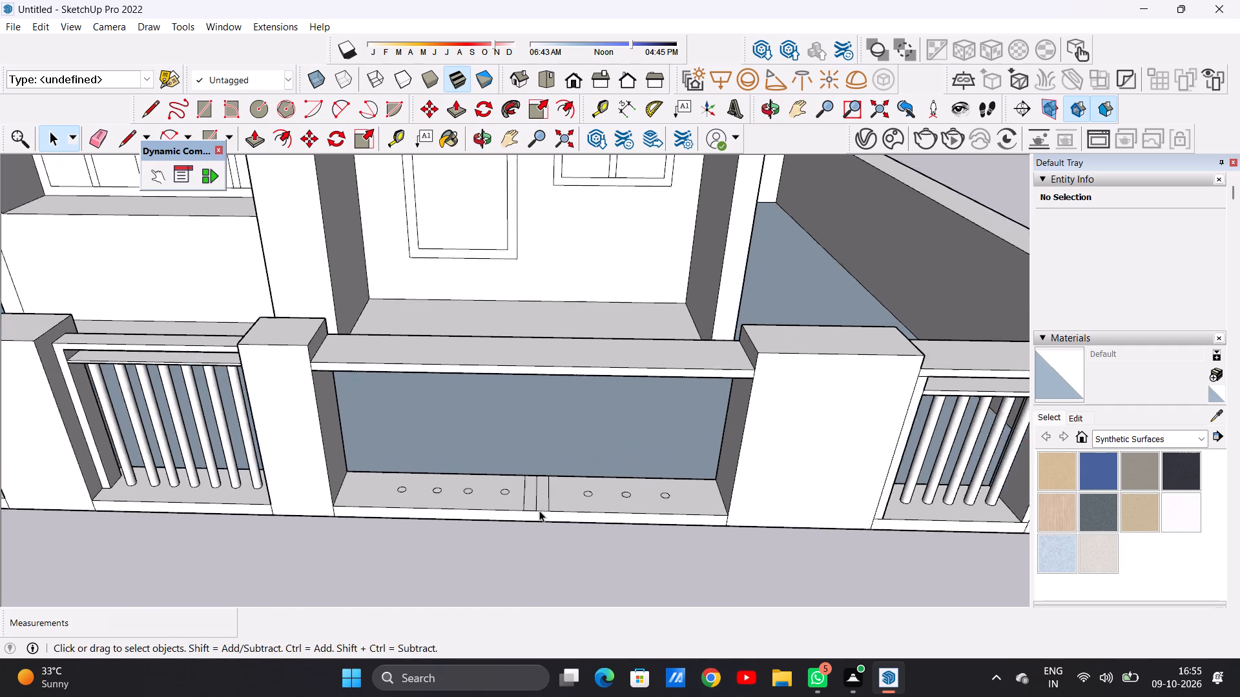
{"action": "scroll", "coordinate": [539, 510], "scroll_direction": "up", "scroll_amount": 3}
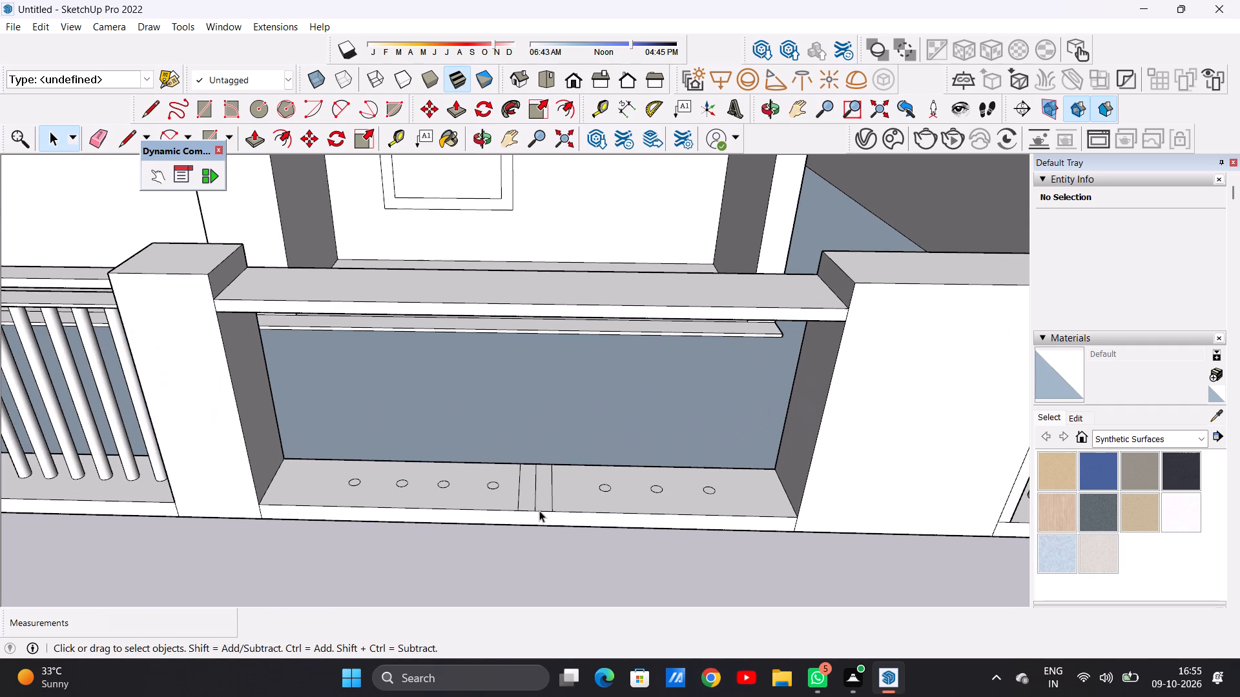
{"action": "key", "text": "p"}
{"action": "scroll", "coordinate": [520, 498], "scroll_direction": "up", "scroll_amount": 5}
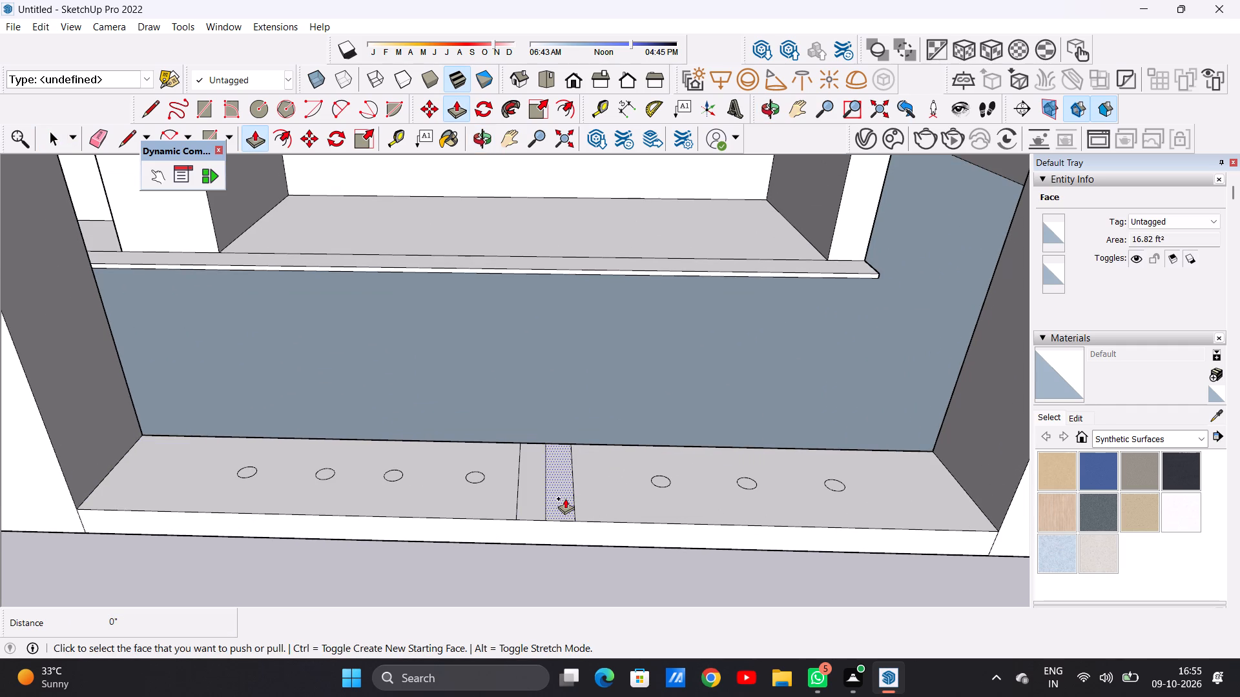
{"action": "left_click", "coordinate": [565, 498]}
{"action": "scroll", "coordinate": [550, 443], "scroll_direction": "down", "scroll_amount": 11}
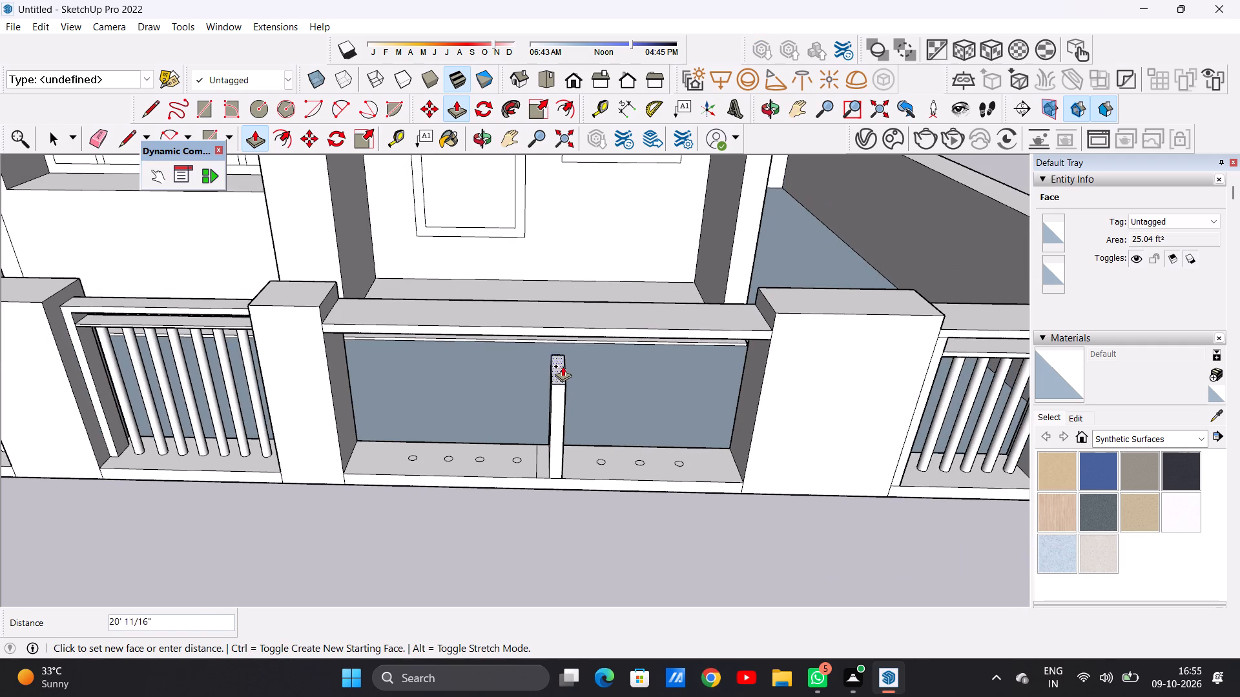
{"action": "middle_click_drag", "start_coordinate": [563, 332], "coordinate": [577, 241]}
{"action": "scroll", "coordinate": [588, 301], "scroll_direction": "up", "scroll_amount": 10}
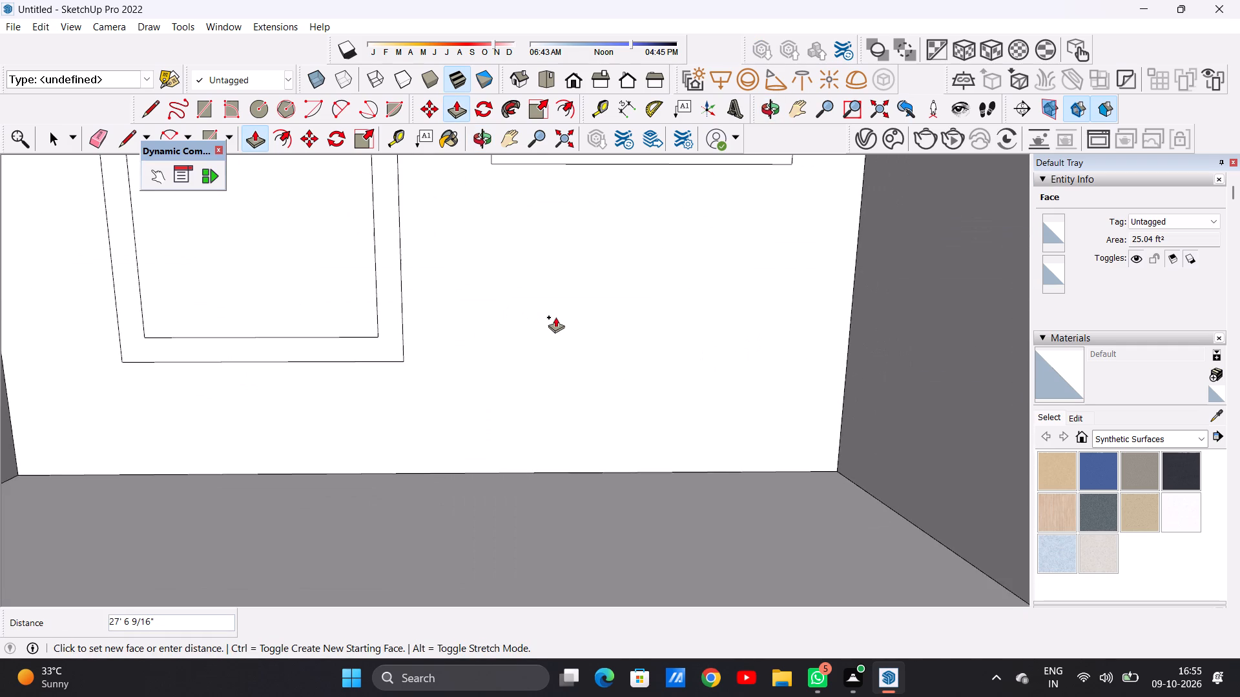
{"action": "scroll", "coordinate": [555, 317], "scroll_direction": "up", "scroll_amount": 1}
{"action": "scroll", "coordinate": [544, 317], "scroll_direction": "down", "scroll_amount": 8}
{"action": "scroll", "coordinate": [519, 308], "scroll_direction": "up", "scroll_amount": 7}
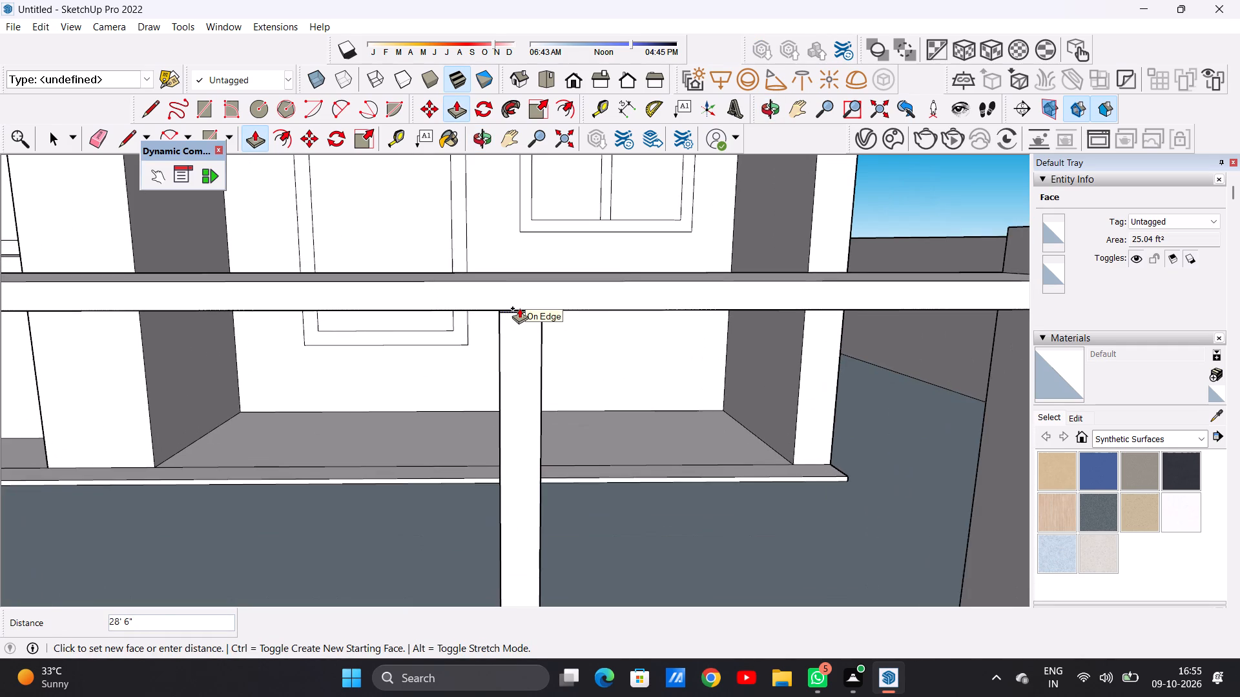
{"action": "left_click", "coordinate": [542, 312]}
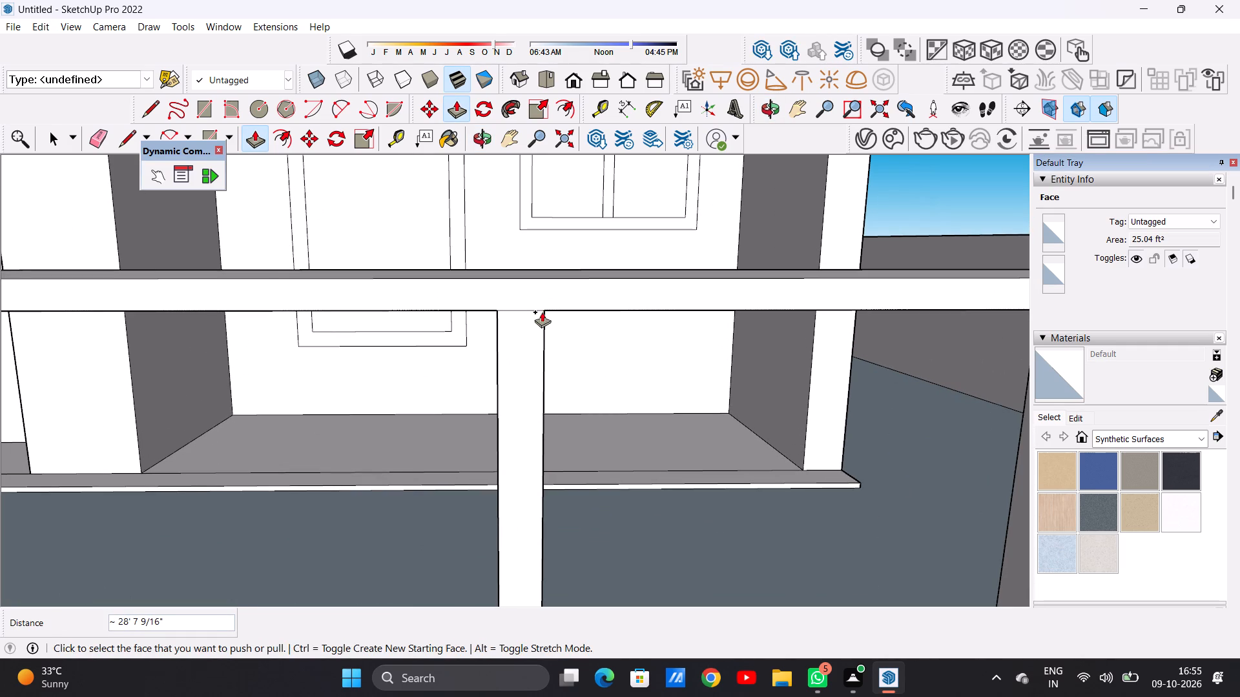
{"action": "scroll", "coordinate": [533, 385], "scroll_direction": "down", "scroll_amount": 14}
{"action": "key", "text": "space"}
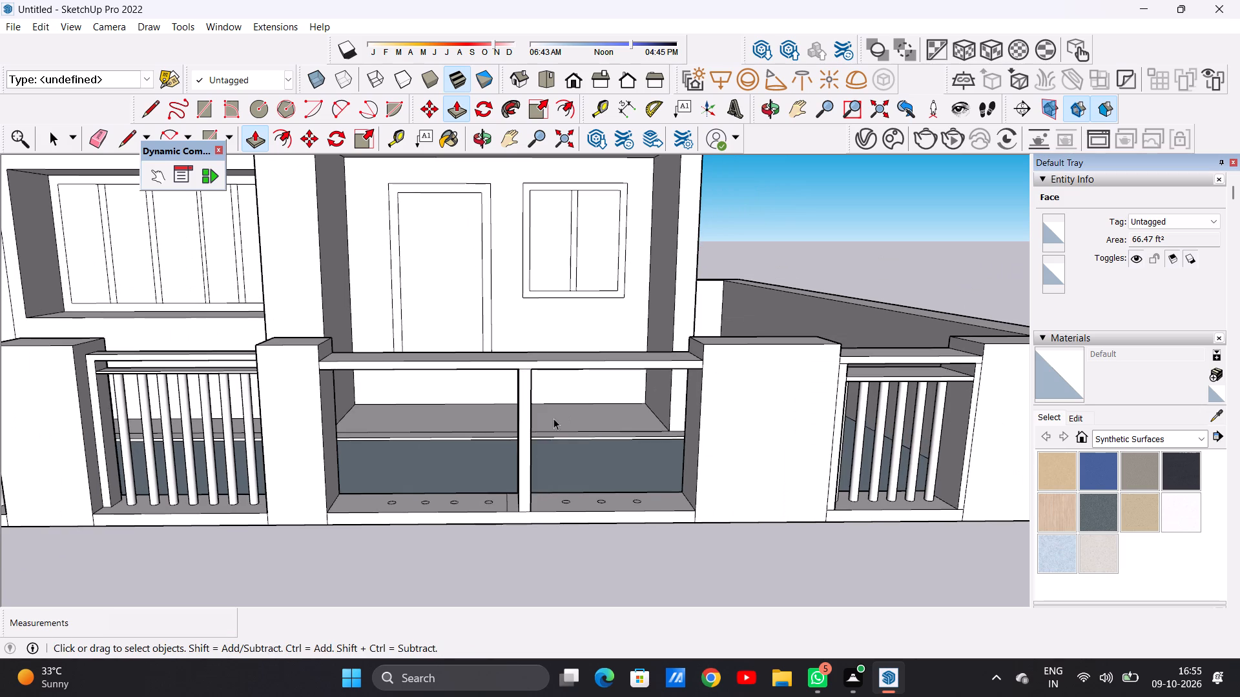
Push/Pull the strip half nearer the narrow pillar up about 28' 7 9/16" to the top rail's underside, completing the middle post.
{"action": "middle_click_drag", "start_coordinate": [537, 429], "coordinate": [515, 461]}
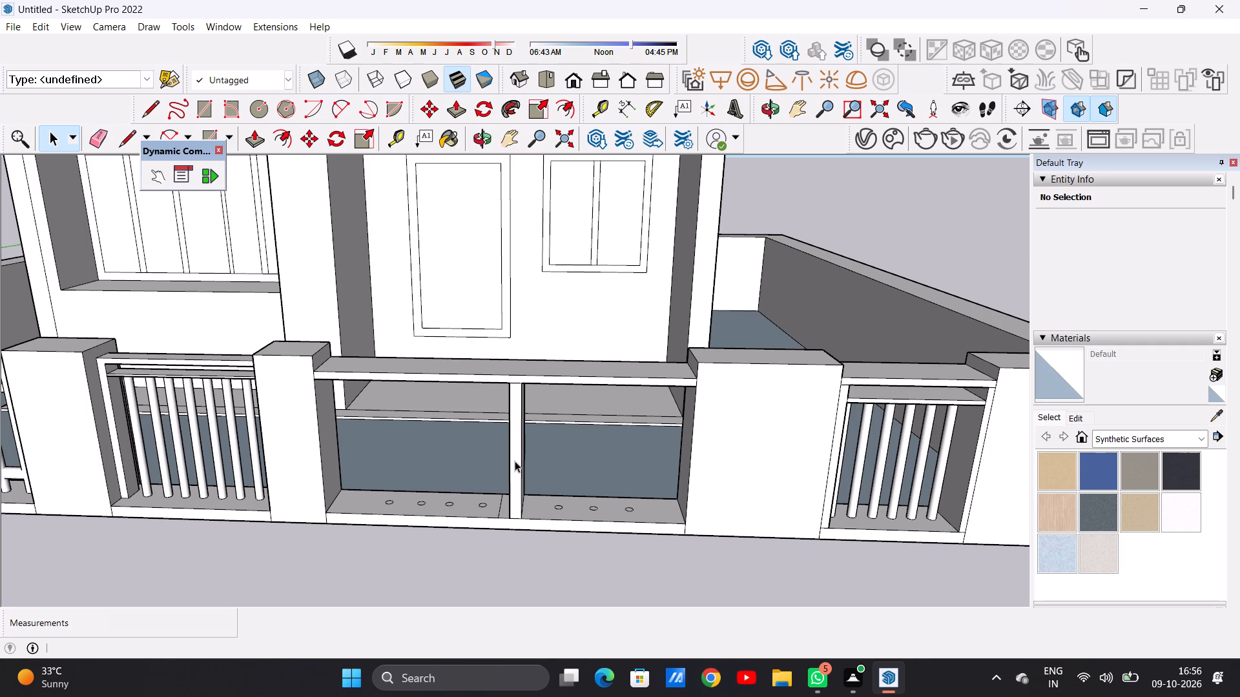
{"action": "scroll", "coordinate": [617, 512], "scroll_direction": "down", "scroll_amount": 1}
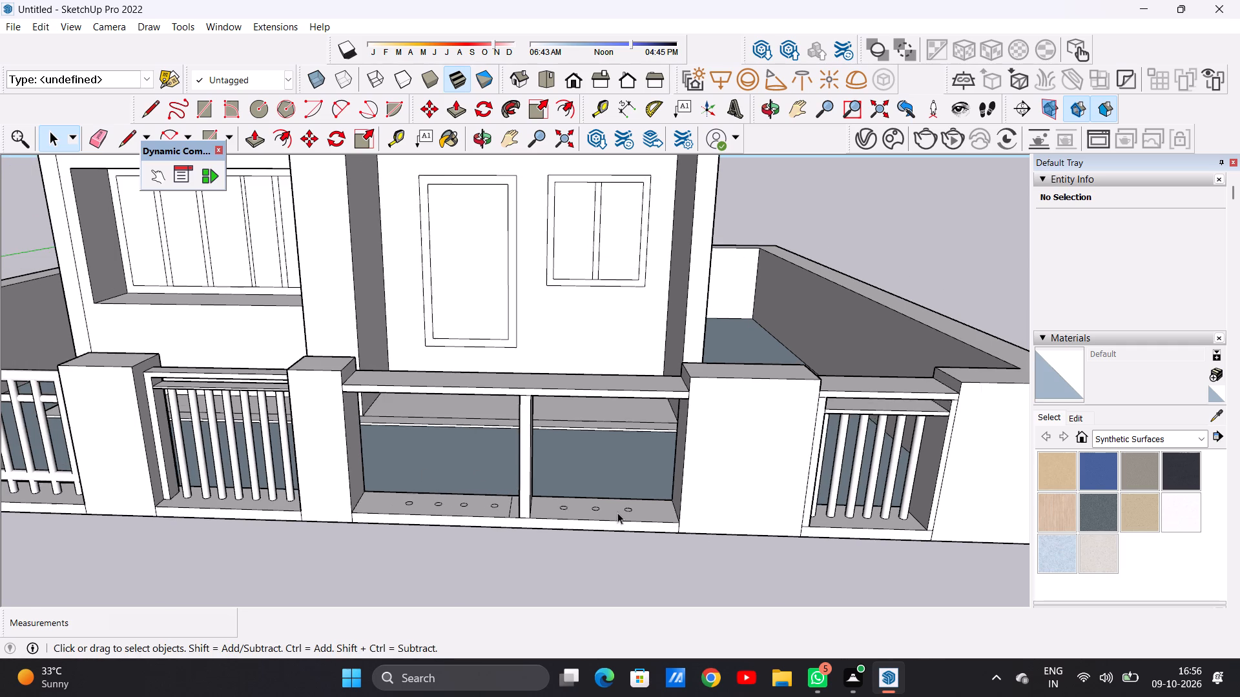
{"action": "scroll", "coordinate": [617, 512], "scroll_direction": "down", "scroll_amount": 1}
{"action": "middle_click_drag", "start_coordinate": [530, 509], "coordinate": [530, 570]}
{"action": "scroll", "coordinate": [513, 498], "scroll_direction": "up", "scroll_amount": 7}
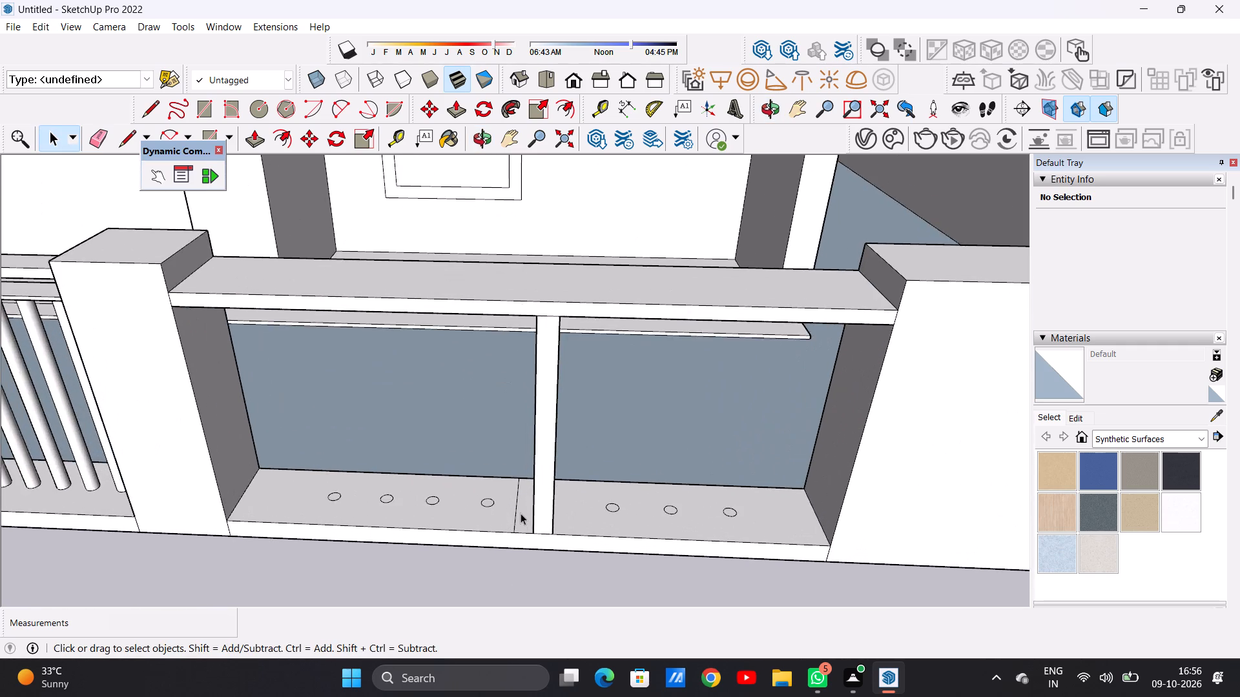
{"action": "scroll", "coordinate": [521, 513], "scroll_direction": "up", "scroll_amount": 5}
{"action": "key", "text": "p"}
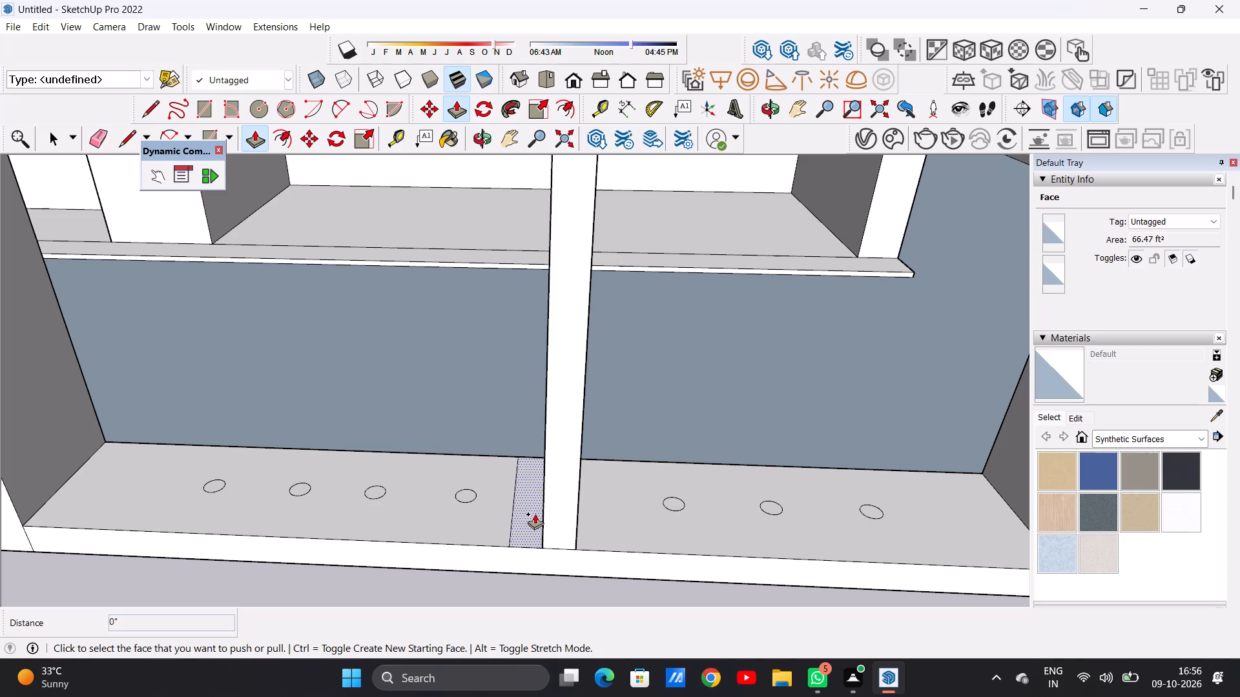
{"action": "left_click", "coordinate": [535, 514]}
{"action": "scroll", "coordinate": [531, 423], "scroll_direction": "down", "scroll_amount": 7}
{"action": "scroll", "coordinate": [537, 321], "scroll_direction": "up", "scroll_amount": 6}
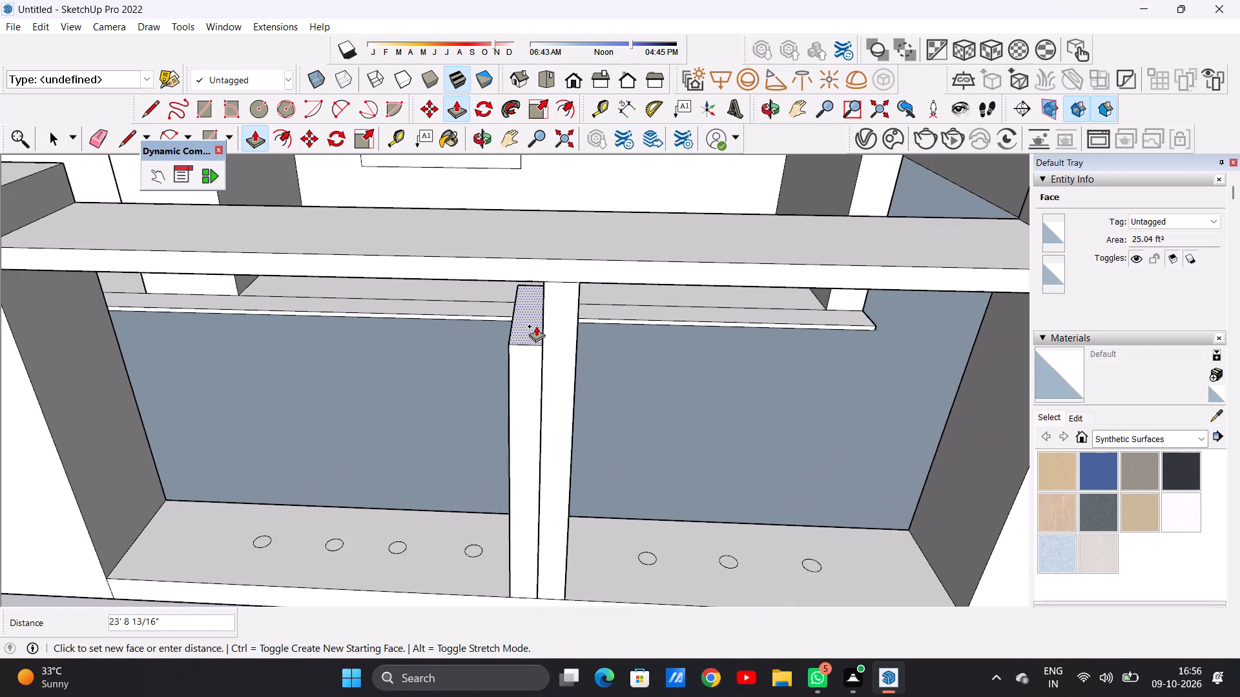
{"action": "scroll", "coordinate": [536, 325], "scroll_direction": "up", "scroll_amount": 6}
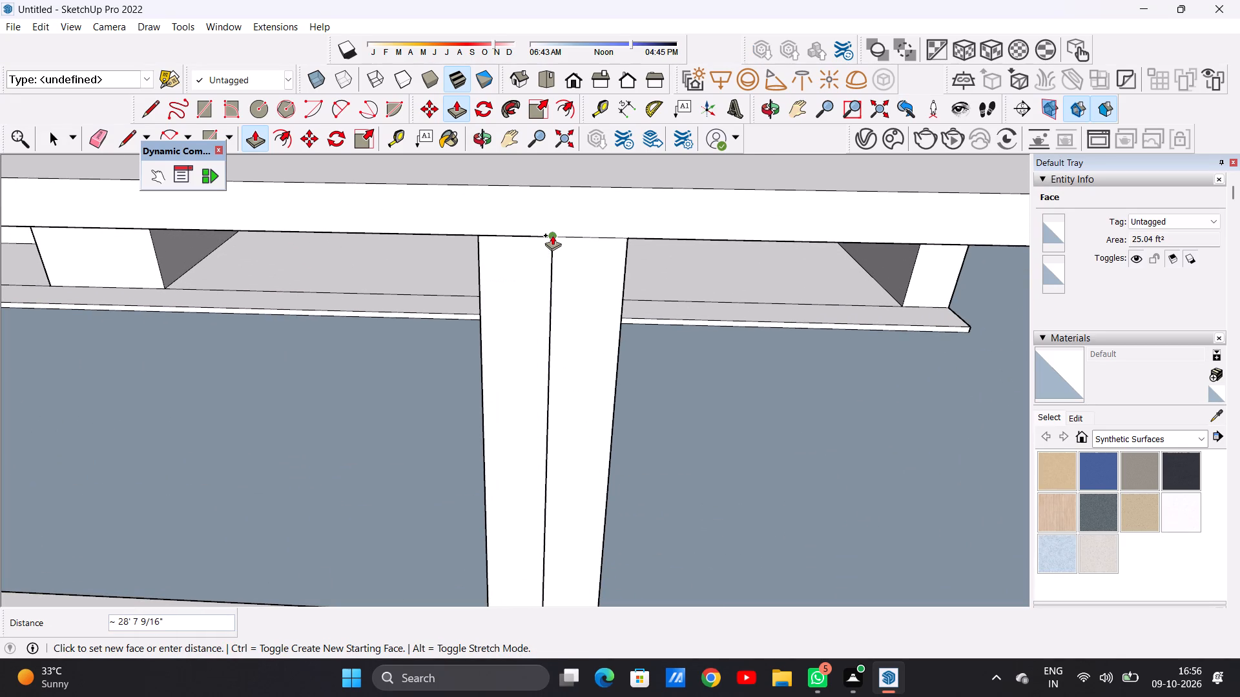
{"action": "left_click", "coordinate": [552, 235]}
{"action": "key", "text": "space"}
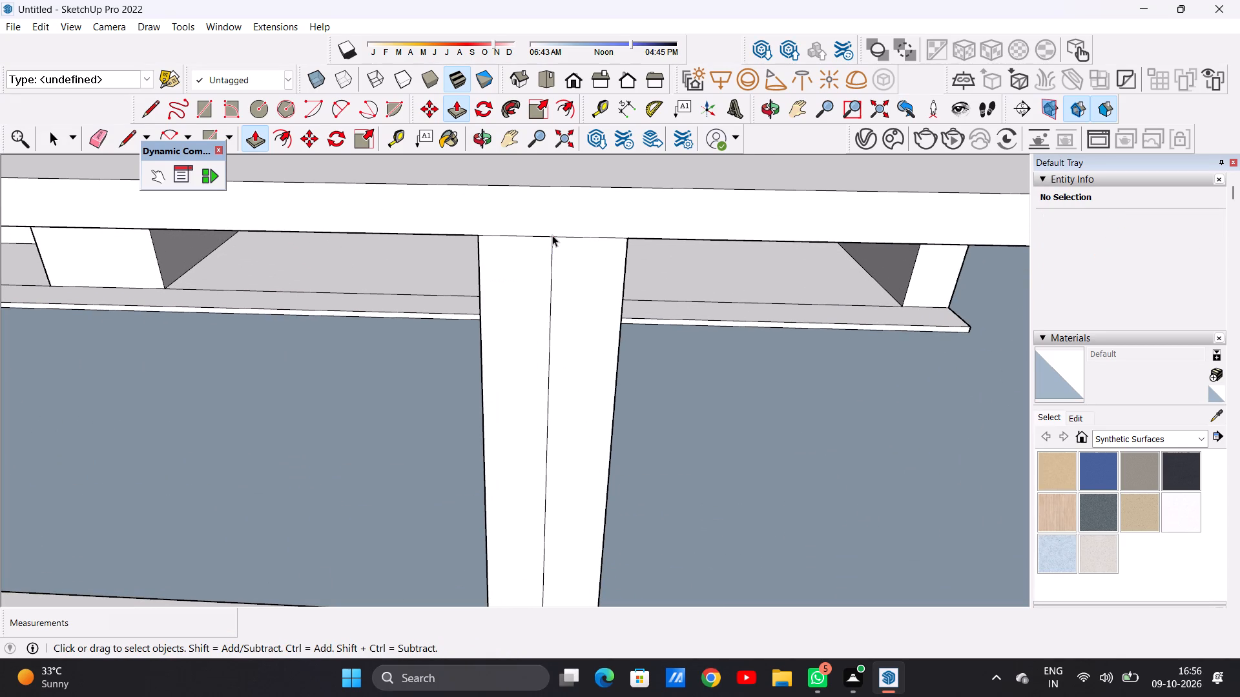
Copy the base circle nearest the wide pillar, face and edge, about 8' 4 13/16" along the base toward that pillar.
{"action": "scroll", "coordinate": [574, 407], "scroll_direction": "down", "scroll_amount": 10}
{"action": "scroll", "coordinate": [820, 547], "scroll_direction": "up", "scroll_amount": 4}
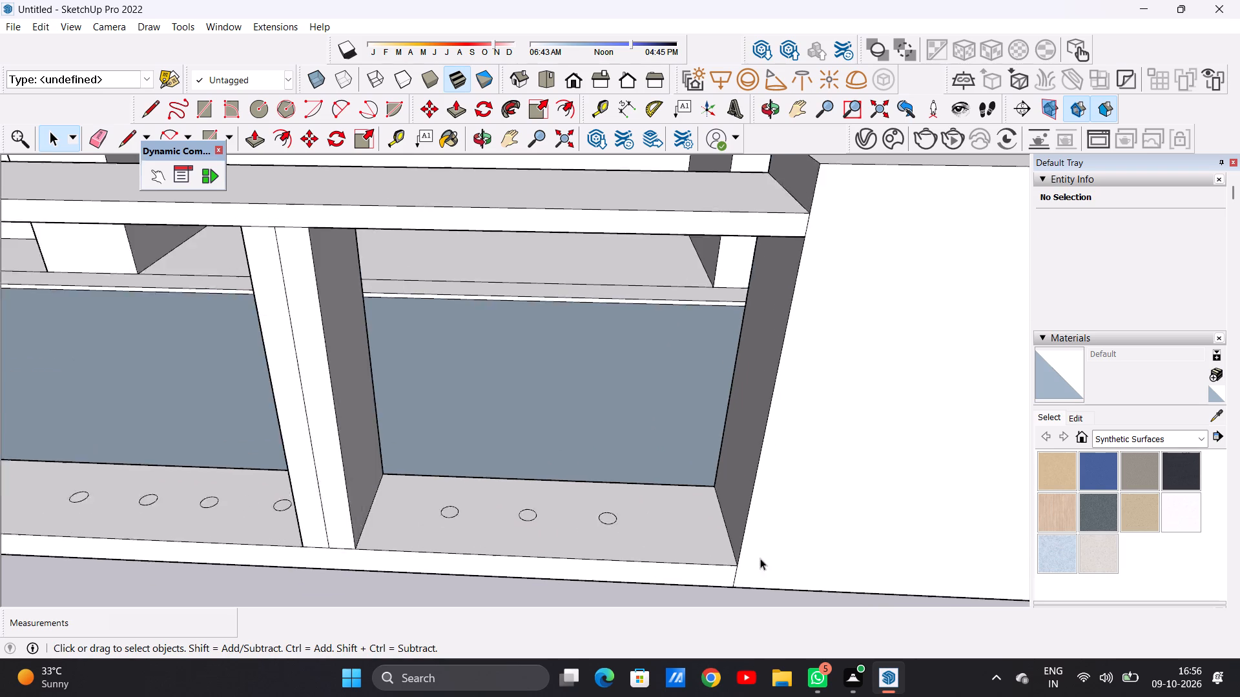
{"action": "scroll", "coordinate": [760, 558], "scroll_direction": "up", "scroll_amount": 2}
{"action": "scroll", "coordinate": [520, 511], "scroll_direction": "down", "scroll_amount": 1}
{"action": "scroll", "coordinate": [520, 511], "scroll_direction": "up", "scroll_amount": 5}
{"action": "double_click", "coordinate": [632, 520]}
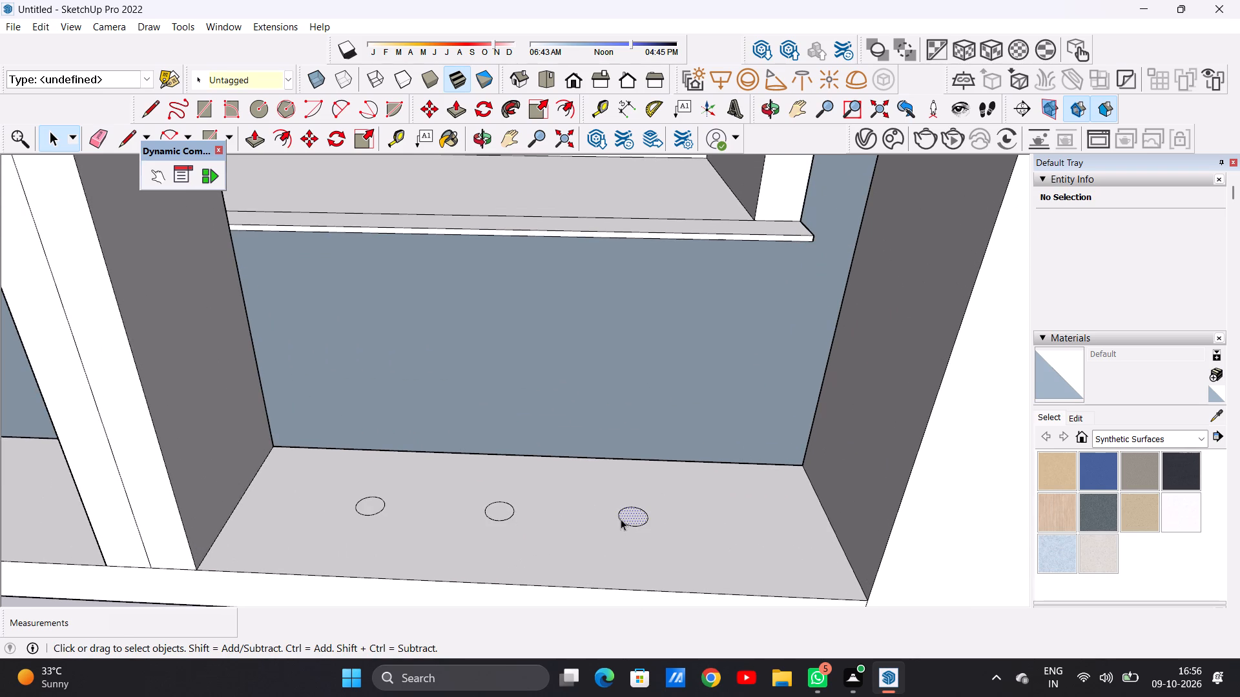
{"action": "scroll", "coordinate": [629, 516], "scroll_direction": "up", "scroll_amount": 5}
{"action": "double_click", "coordinate": [629, 516]}
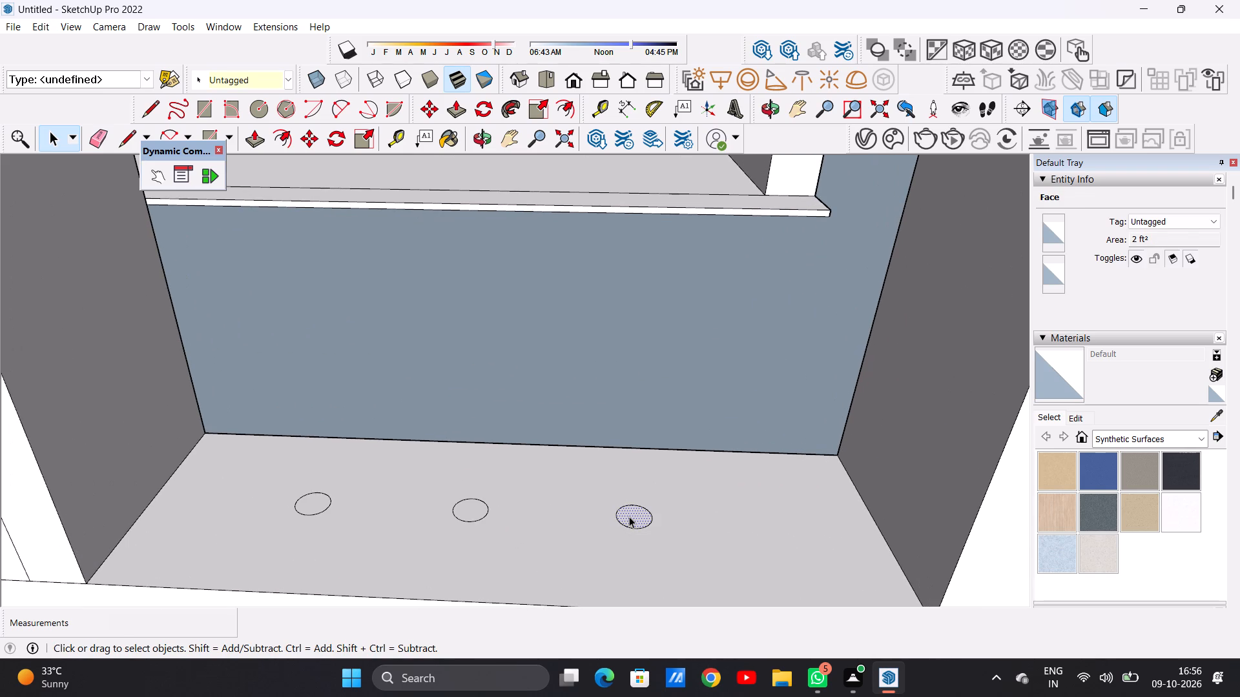
{"action": "key", "text": "m"}
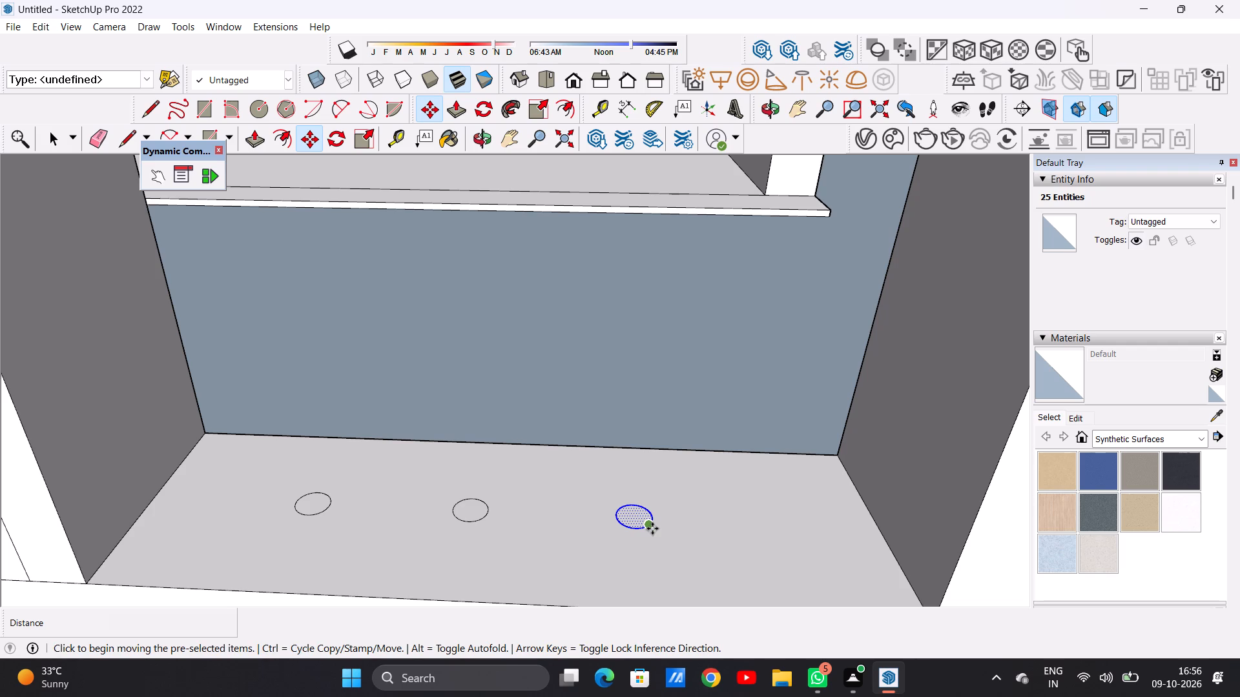
{"action": "left_click", "coordinate": [652, 529]}
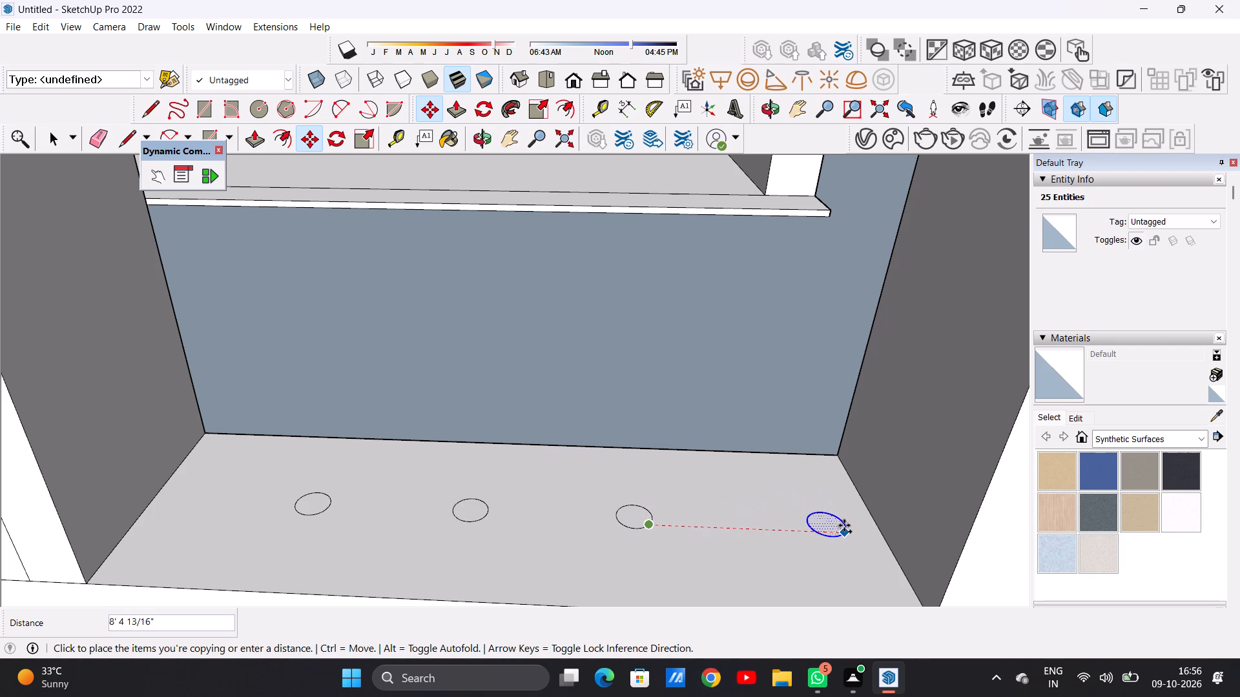
{"action": "left_click", "coordinate": [843, 524]}
Place two more circle copies toward the middle post, the first about 4' 3 3/16" back and the second about 8' 3/8" beyond it.
{"action": "left_click", "coordinate": [841, 530]}
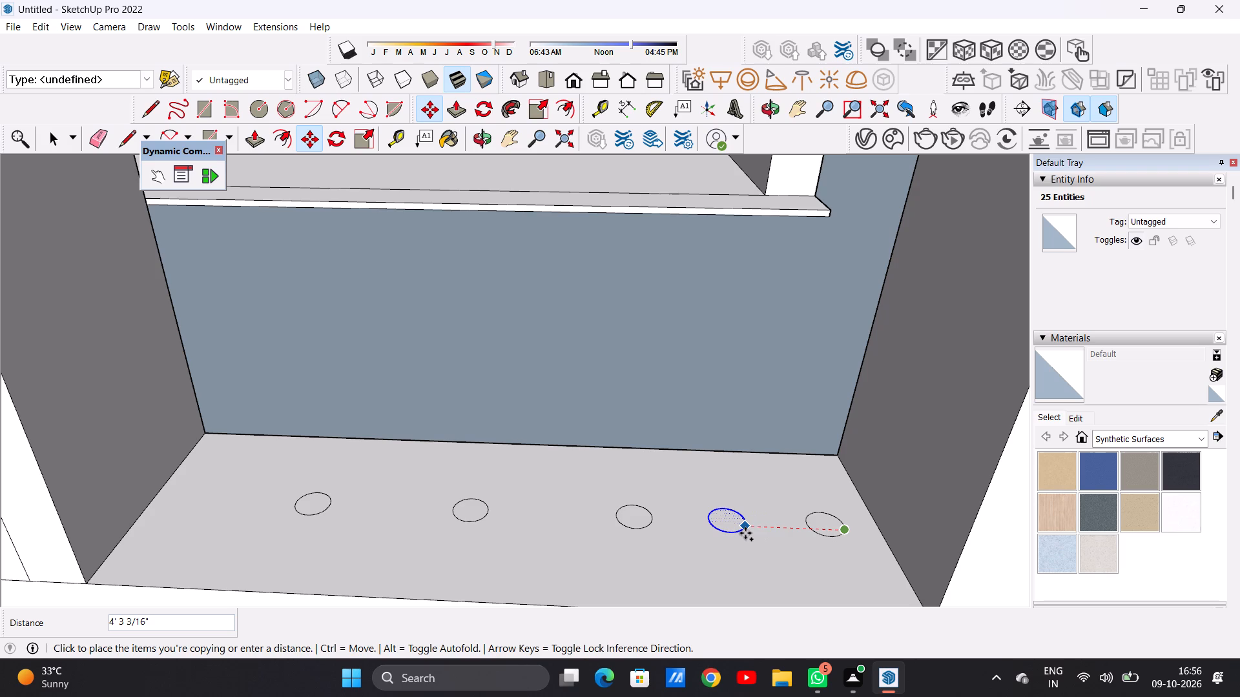
{"action": "left_click", "coordinate": [745, 533]}
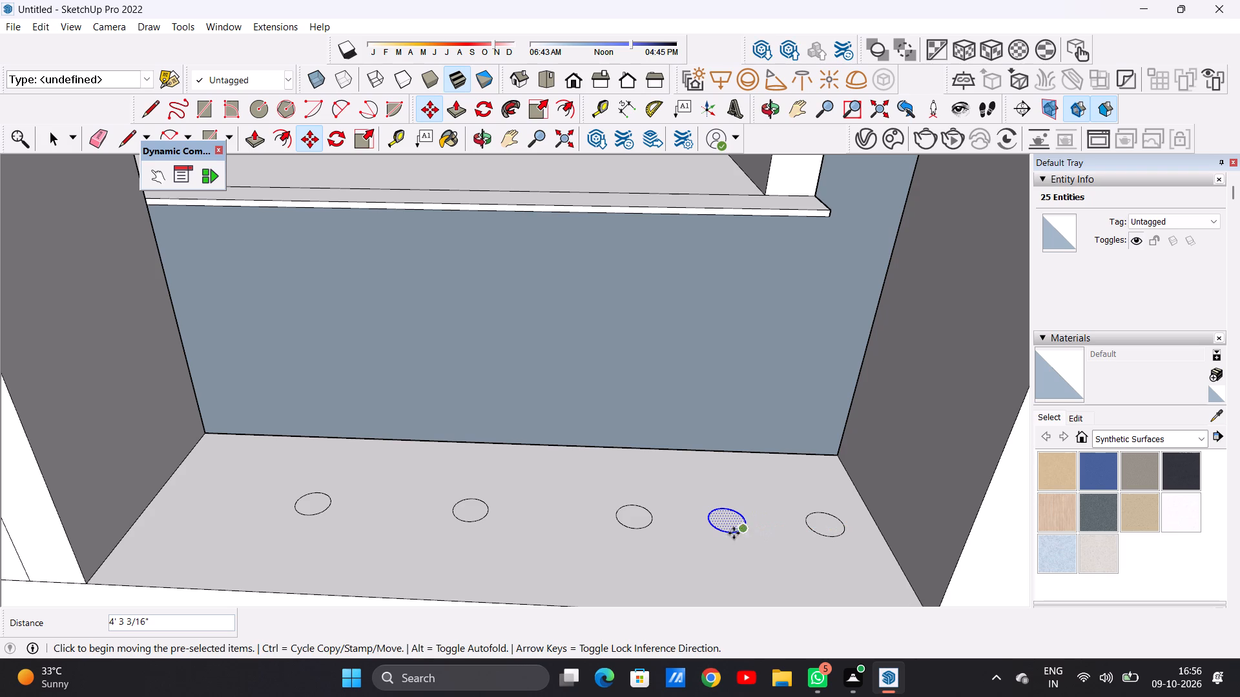
{"action": "left_click", "coordinate": [730, 533]}
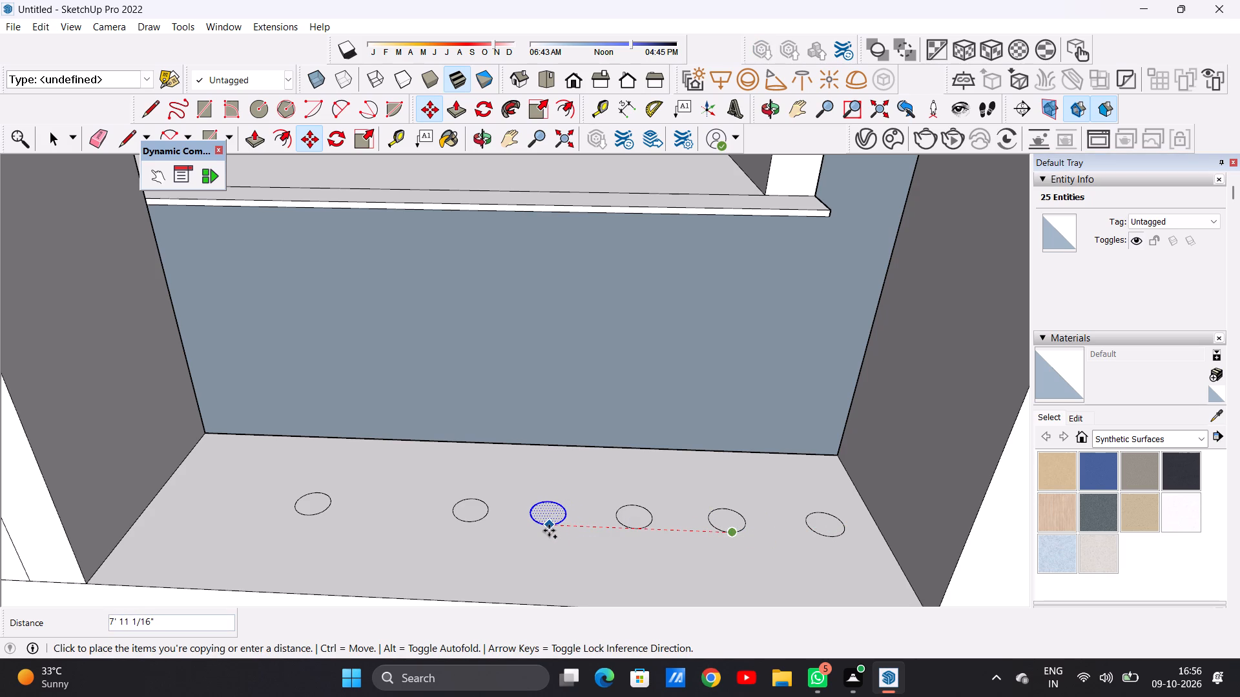
{"action": "left_click", "coordinate": [546, 530]}
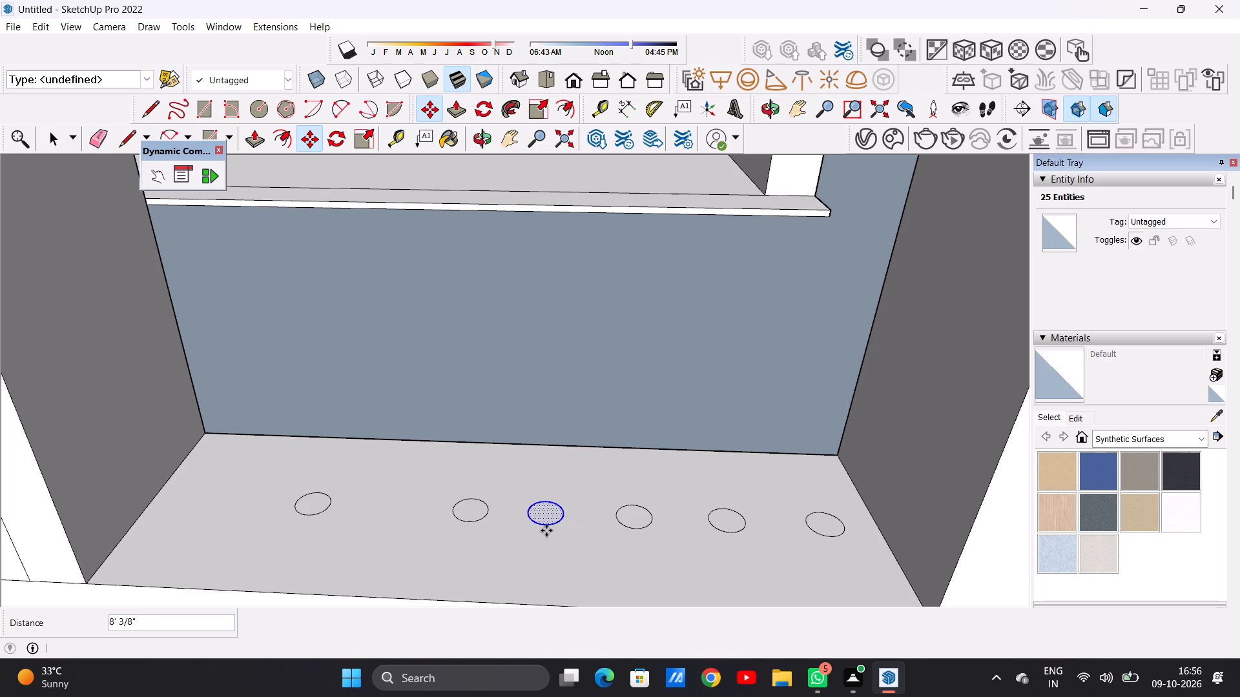
{"action": "key", "text": "space"}
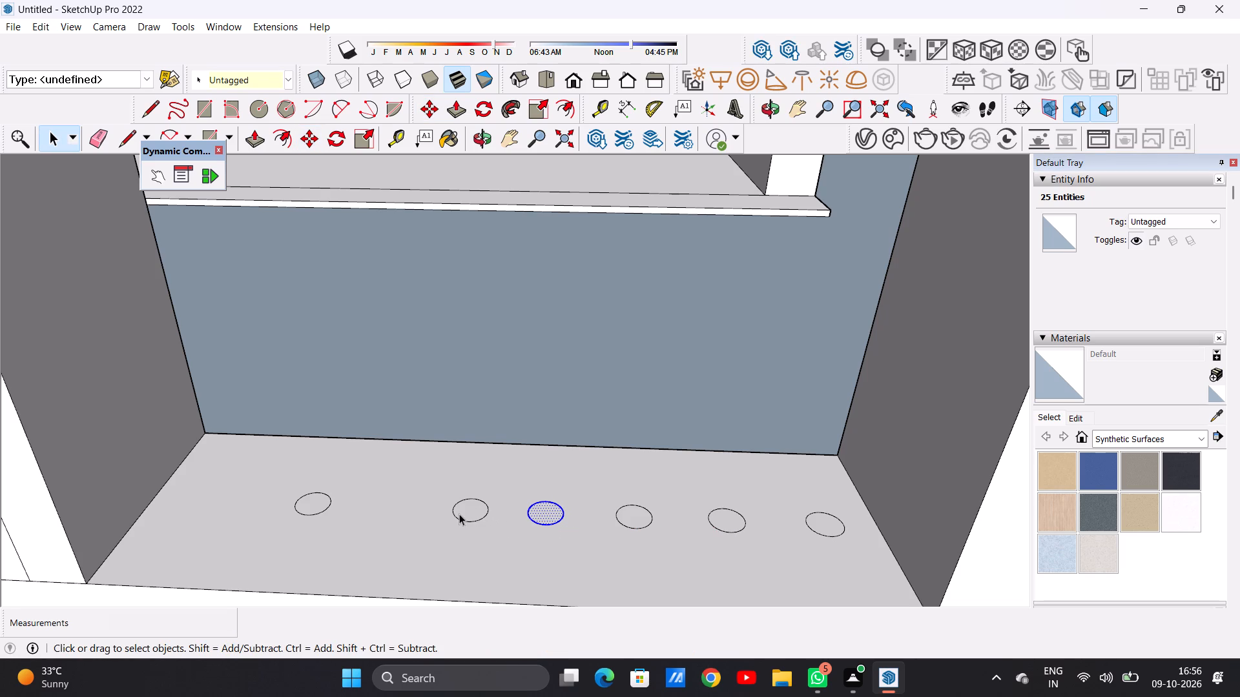
Move the circle second from the middle post, on the wide pillar's side, about 6 5/16" toward the post.
{"action": "double_click", "coordinate": [465, 510]}
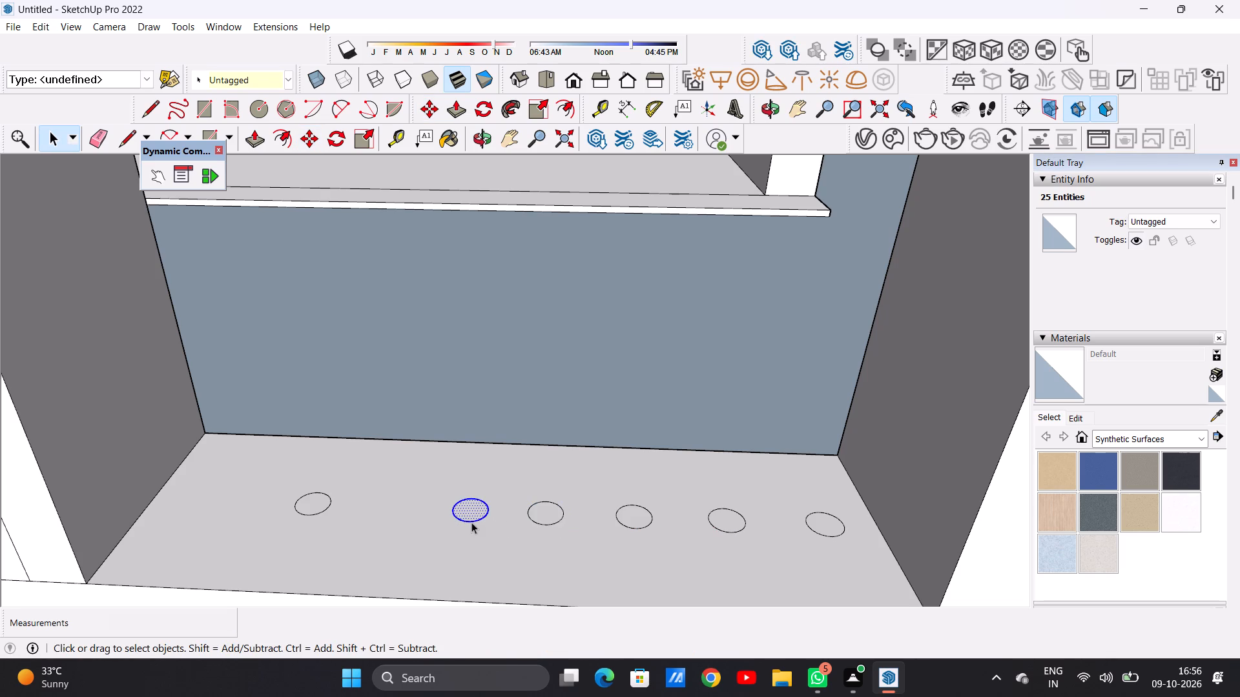
{"action": "key", "text": "m"}
{"action": "left_click", "coordinate": [468, 522]}
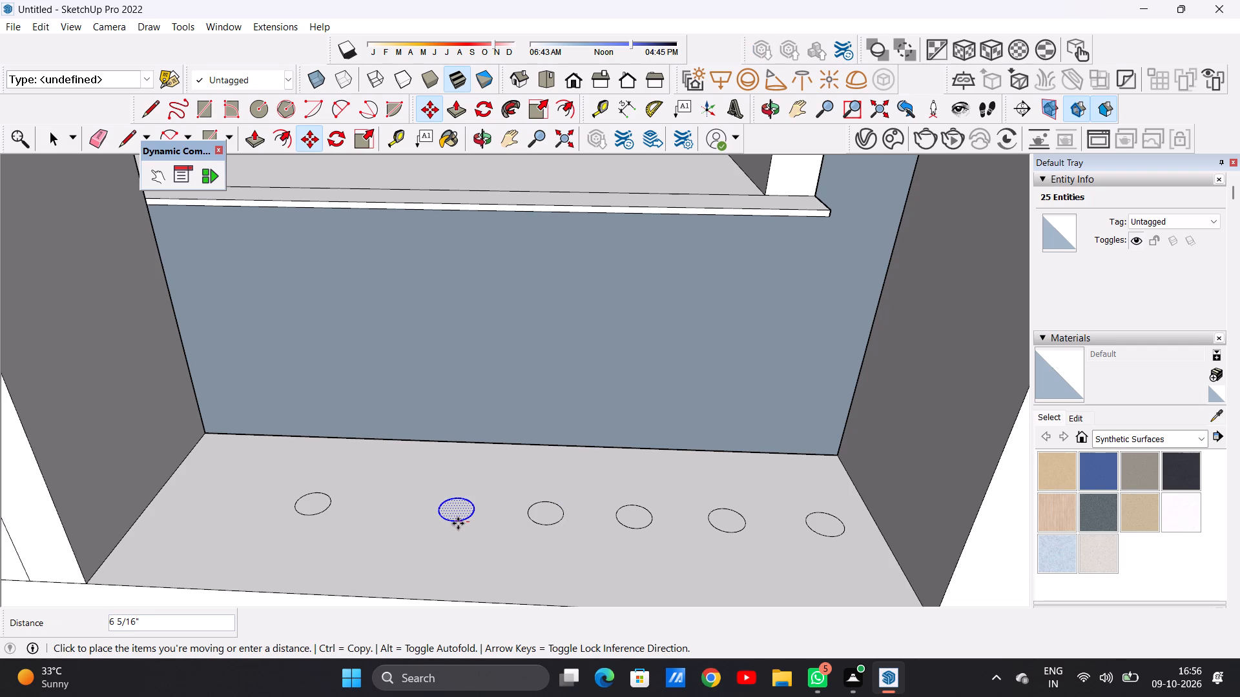
{"action": "left_click", "coordinate": [458, 523]}
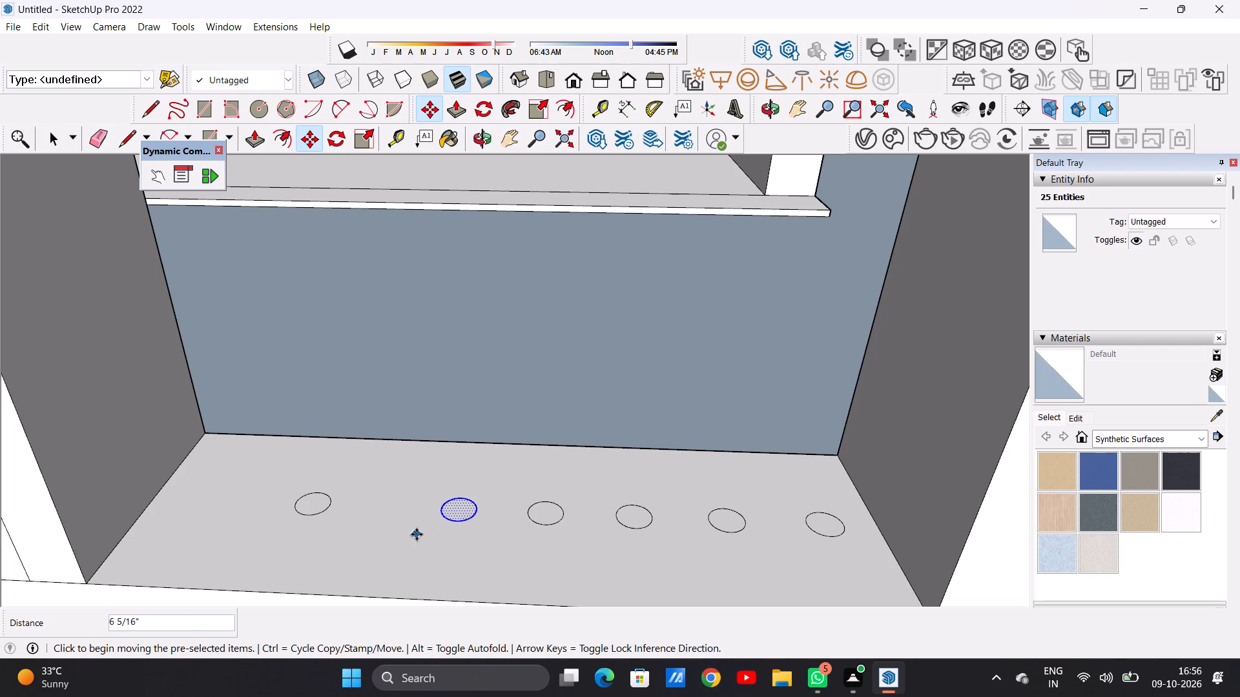
{"action": "key", "text": "space"}
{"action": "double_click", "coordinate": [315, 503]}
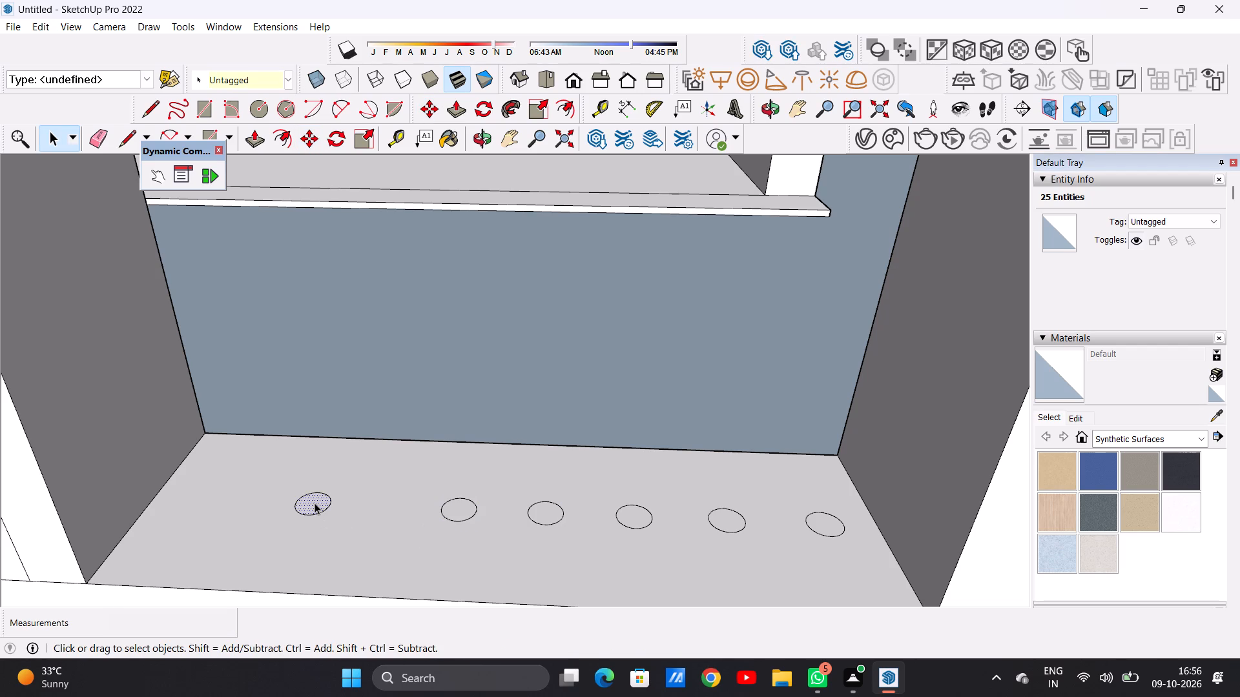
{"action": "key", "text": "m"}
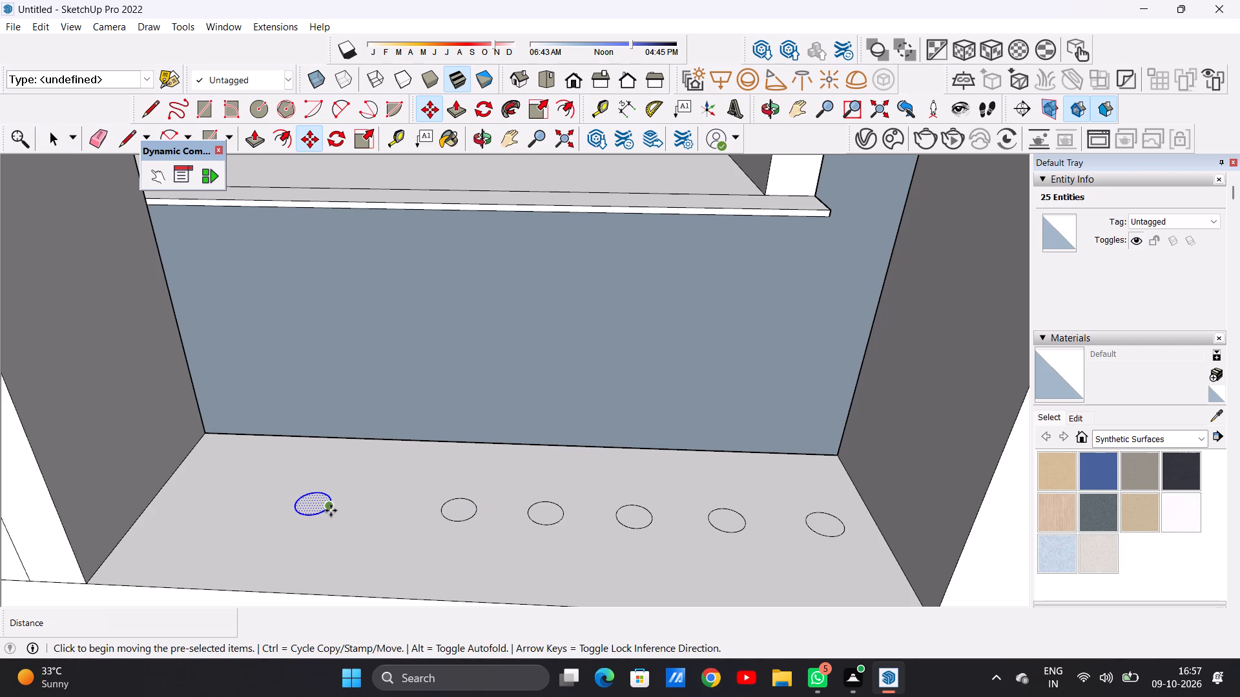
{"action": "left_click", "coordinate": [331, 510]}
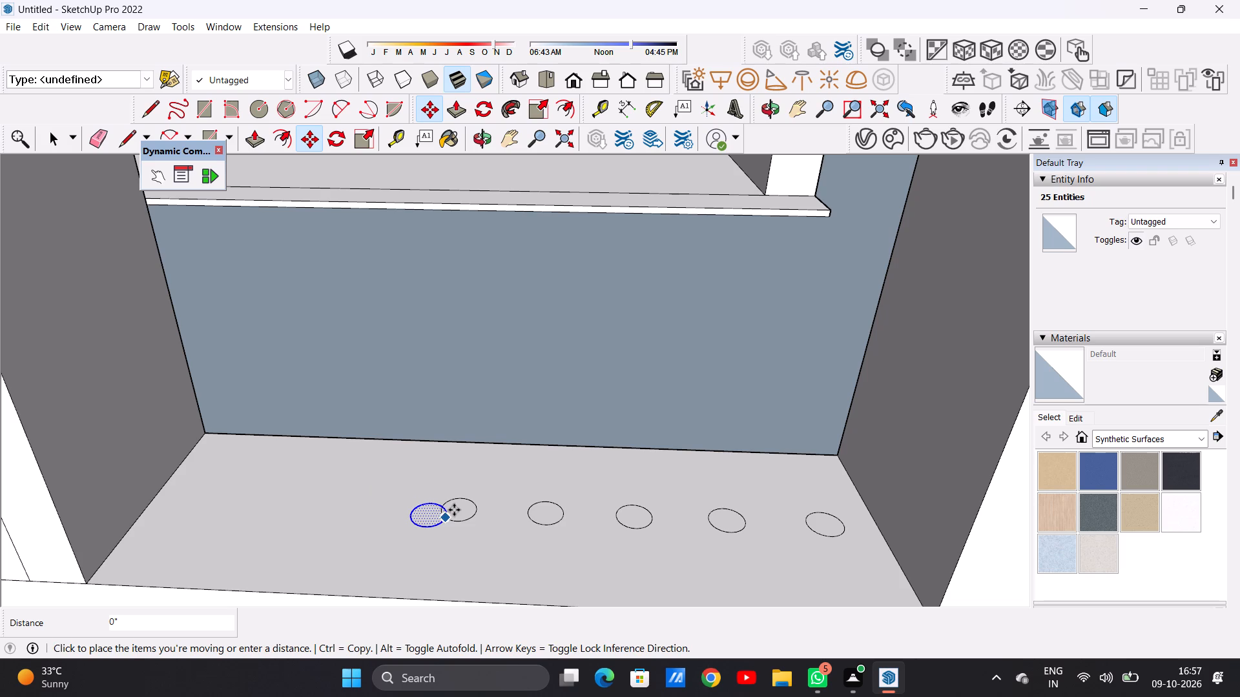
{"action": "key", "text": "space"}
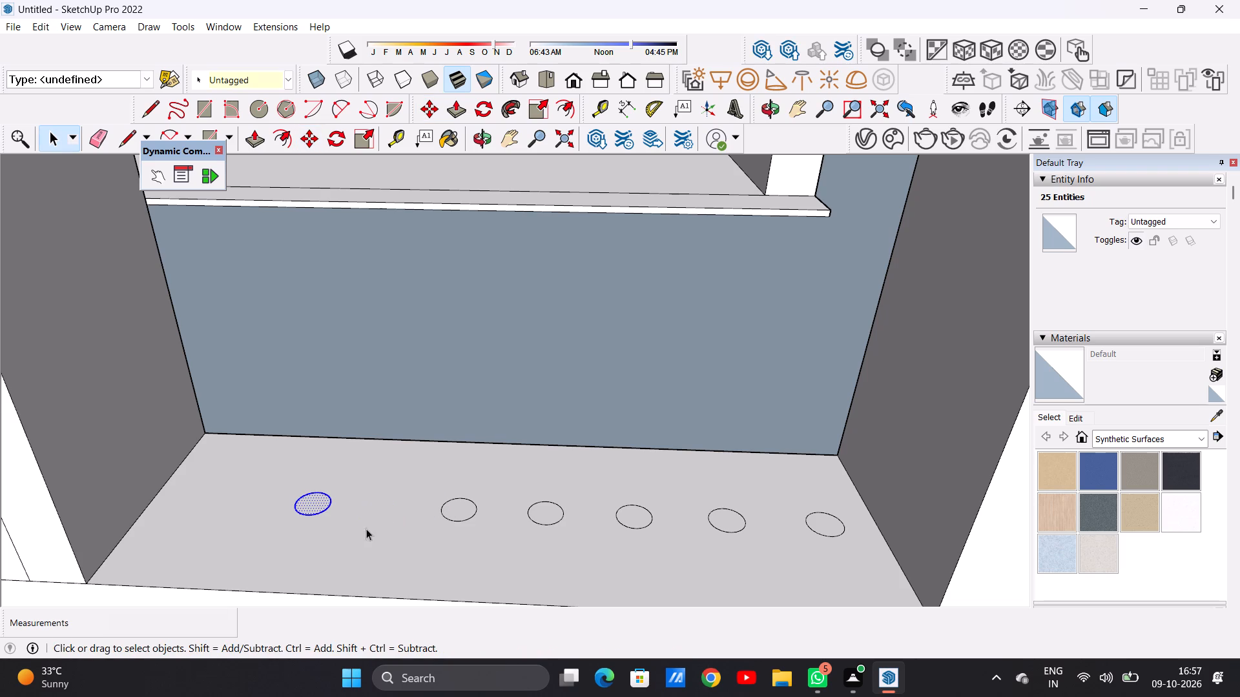
Move the base circle nearest the middle post, in the wide-pillar half, about 2' 8 1/16" along the base toward the wide pillar.
{"action": "scroll", "coordinate": [367, 524], "scroll_direction": "down", "scroll_amount": 9}
{"action": "scroll", "coordinate": [355, 518], "scroll_direction": "up", "scroll_amount": 14}
{"action": "scroll", "coordinate": [474, 485], "scroll_direction": "down", "scroll_amount": 2}
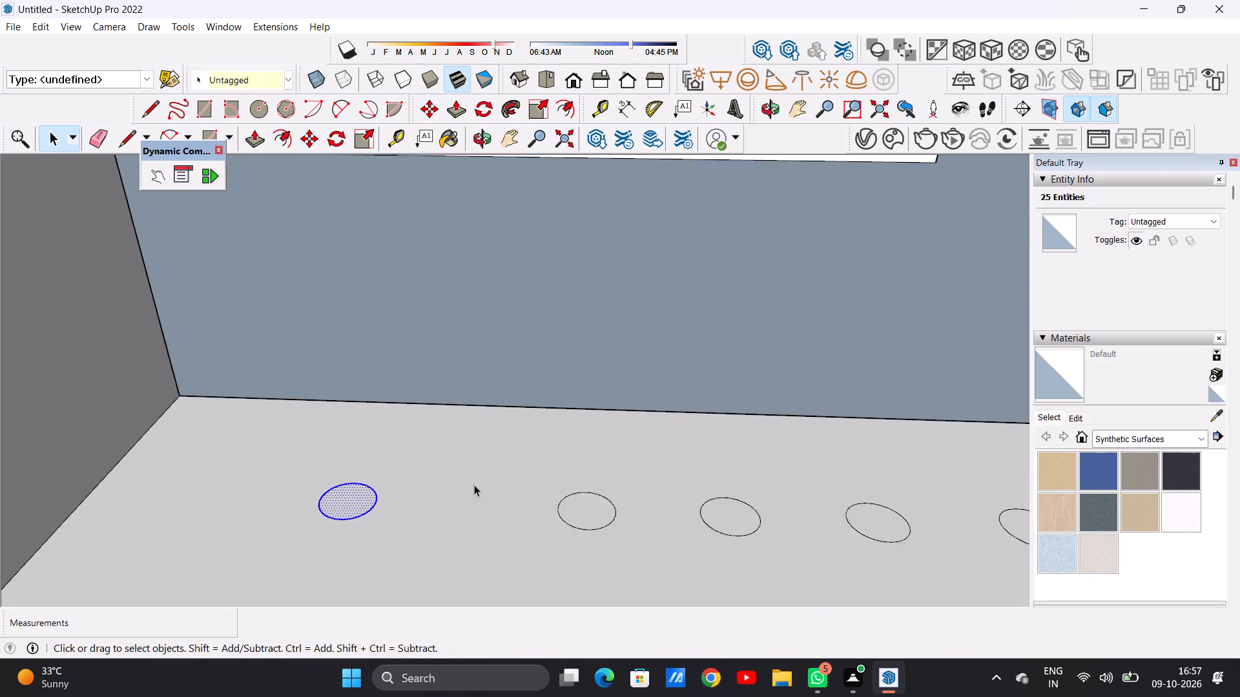
{"action": "scroll", "coordinate": [474, 485], "scroll_direction": "down", "scroll_amount": 8}
{"action": "middle_click_drag", "start_coordinate": [482, 456], "coordinate": [499, 531]}
{"action": "scroll", "coordinate": [442, 508], "scroll_direction": "up", "scroll_amount": 7}
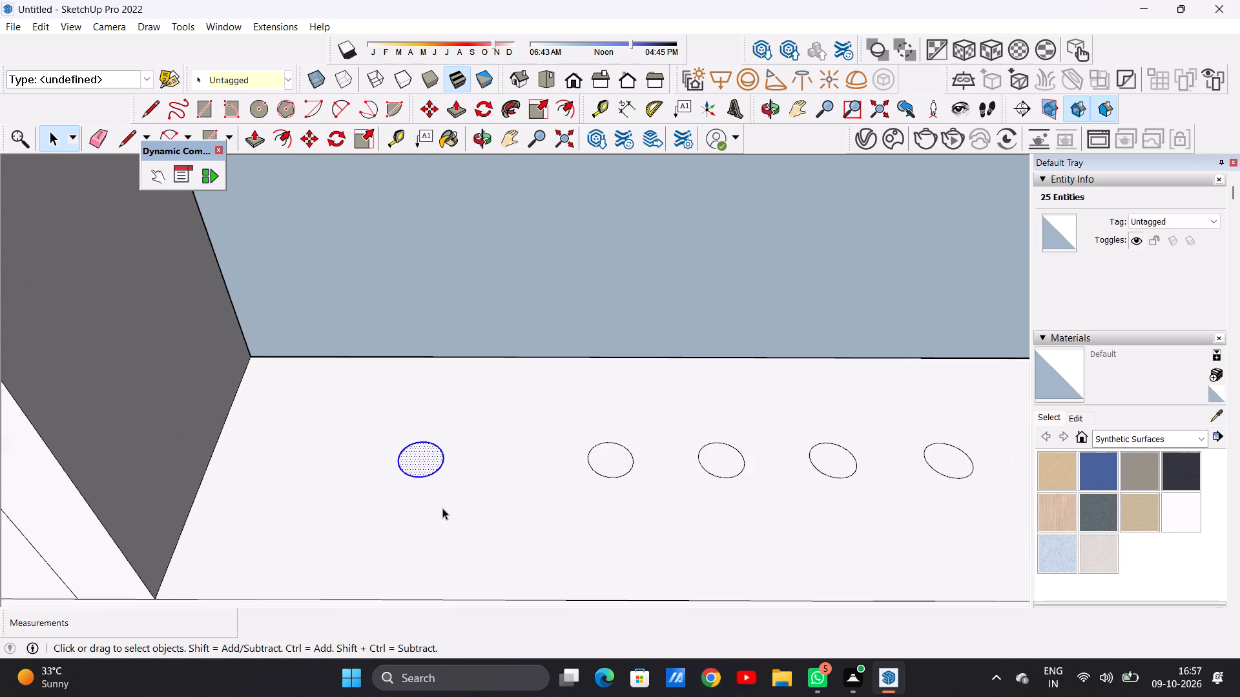
{"action": "key", "text": "m"}
{"action": "left_click", "coordinate": [442, 467]}
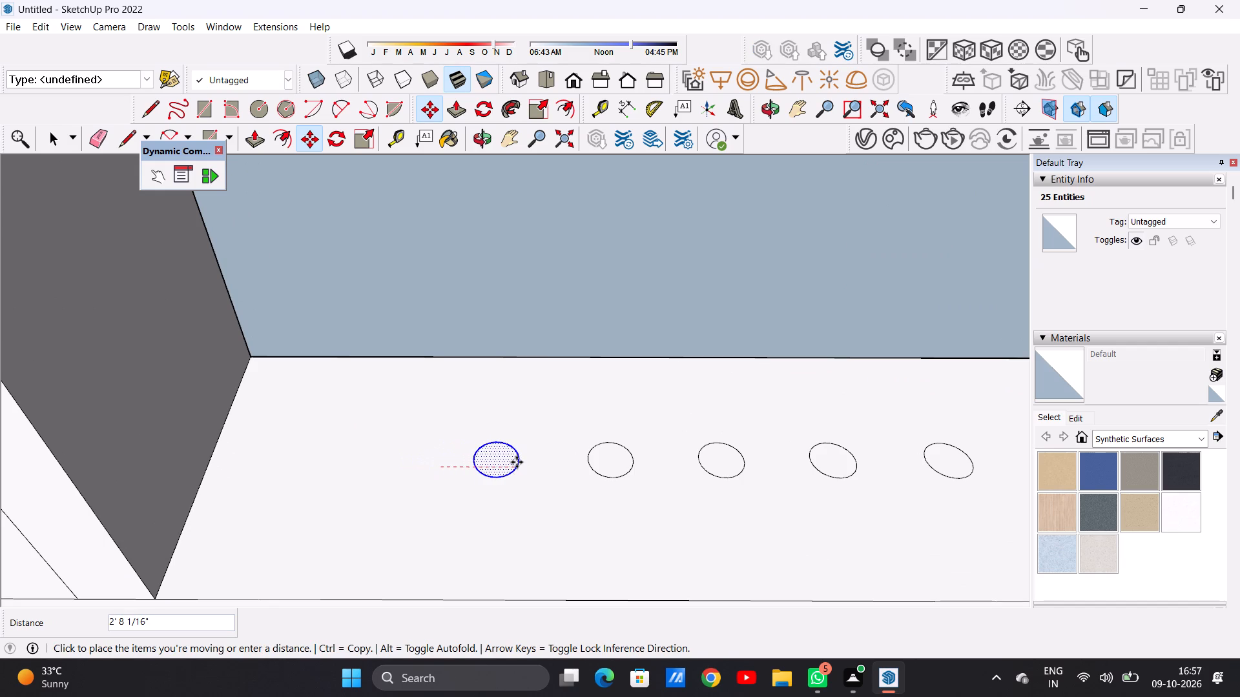
{"action": "left_click", "coordinate": [517, 462]}
Copy that circle twice in succession toward the middle post, the first about 4' 2 13/16" away and the second about 4' 6" farther.
{"action": "left_click", "coordinate": [517, 462]}
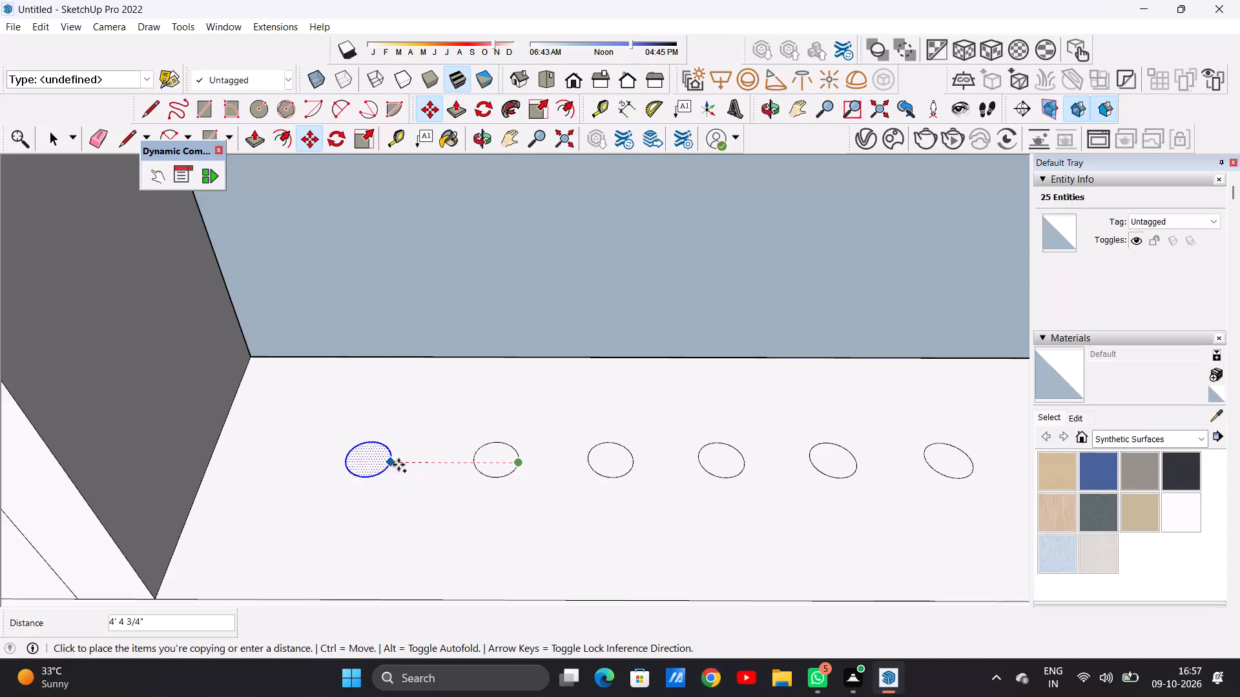
{"action": "left_click", "coordinate": [398, 465]}
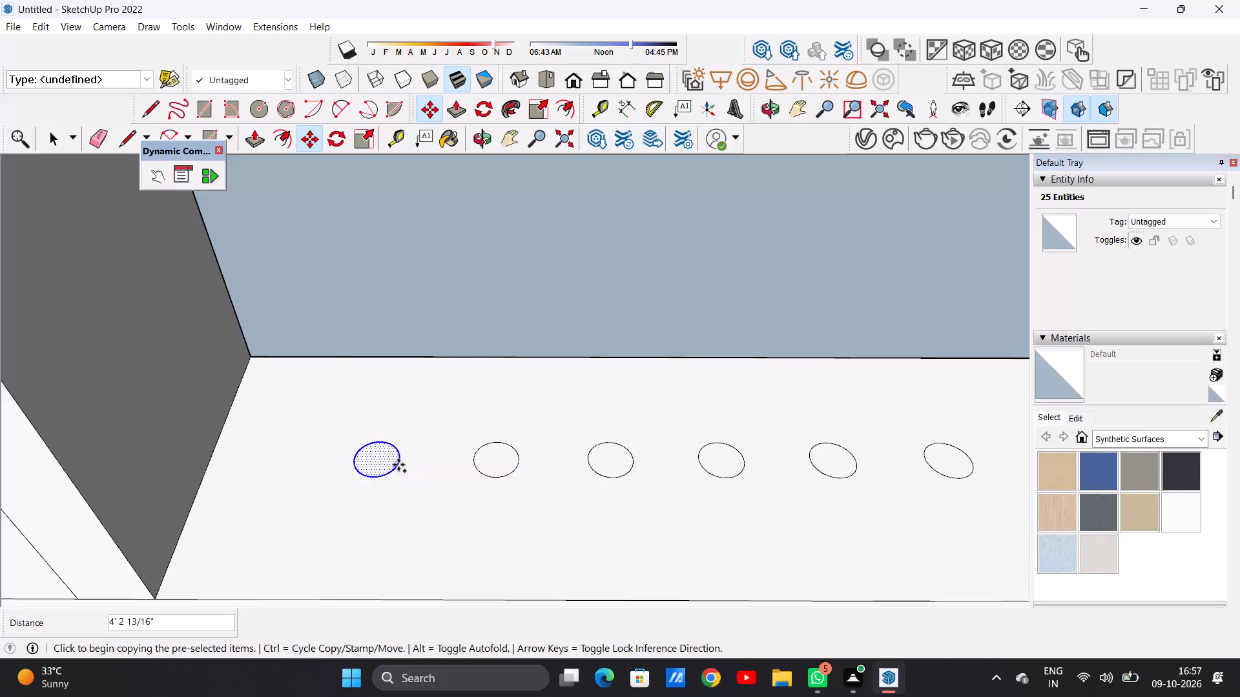
{"action": "left_click", "coordinate": [398, 465]}
{"action": "scroll", "coordinate": [504, 458], "scroll_direction": "down", "scroll_amount": 3}
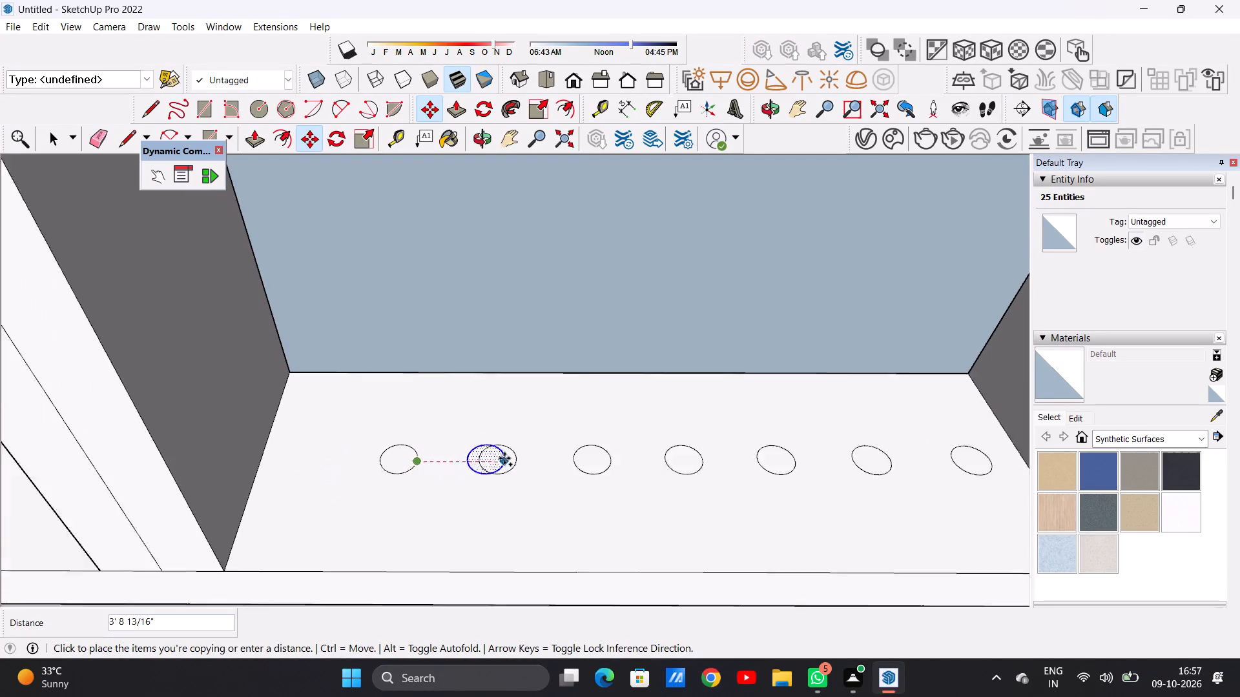
{"action": "scroll", "coordinate": [325, 460], "scroll_direction": "up", "scroll_amount": 2}
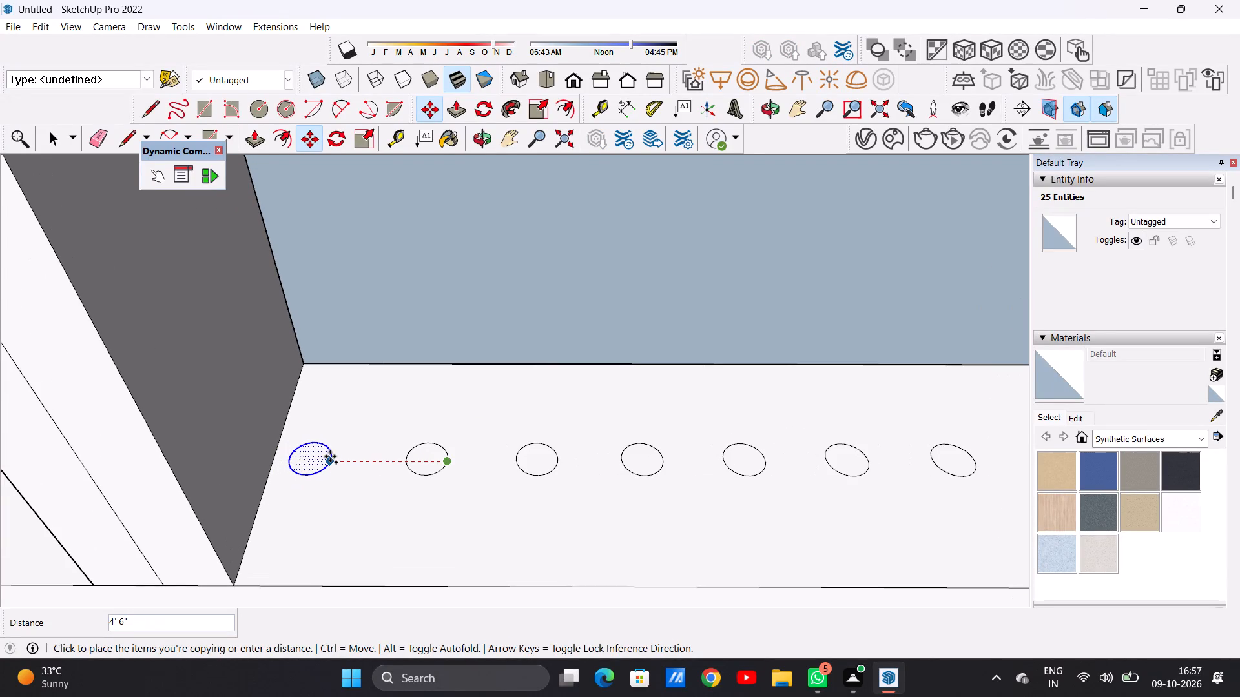
{"action": "left_click", "coordinate": [330, 456]}
{"action": "key", "text": "space"}
Examine the layout of the base circles in both halves of the open railing bay.
{"action": "scroll", "coordinate": [377, 450], "scroll_direction": "down", "scroll_amount": 13}
{"action": "left_click_drag", "start_coordinate": [470, 540], "coordinate": [472, 558]}
{"action": "scroll", "coordinate": [477, 563], "scroll_direction": "down", "scroll_amount": 5}
{"action": "middle_click_drag", "start_coordinate": [500, 568], "coordinate": [501, 445]}
{"action": "scroll", "coordinate": [537, 535], "scroll_direction": "down", "scroll_amount": 4}
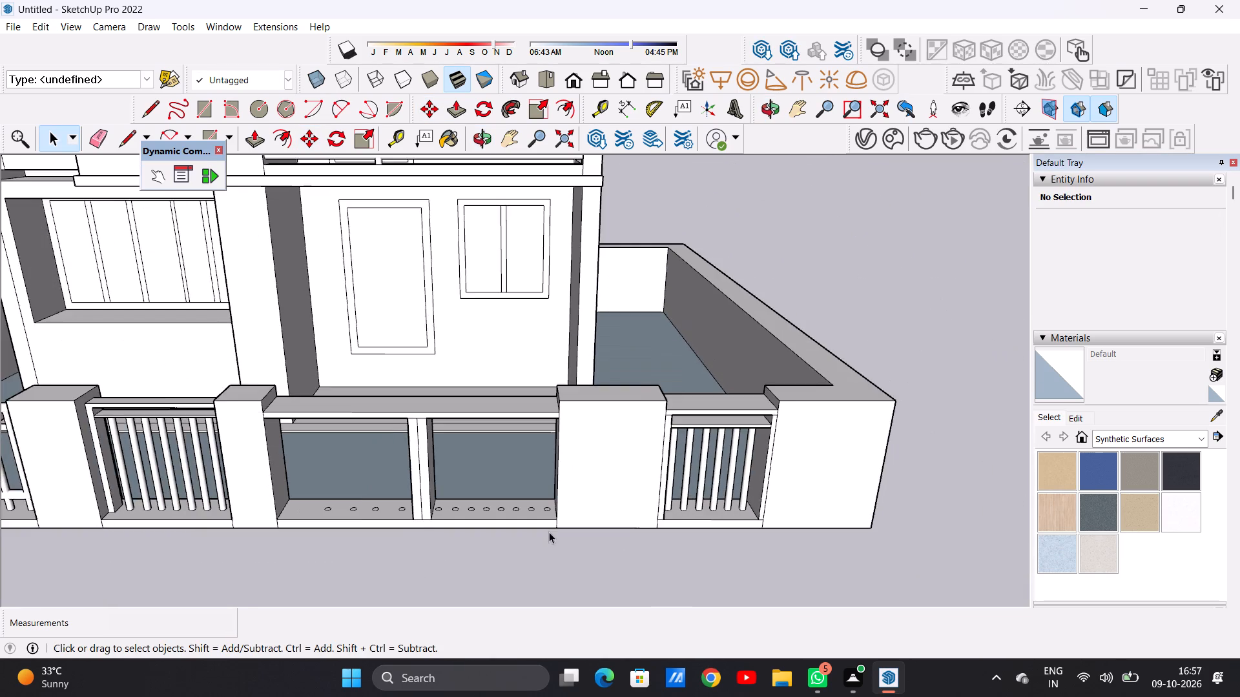
{"action": "scroll", "coordinate": [549, 532], "scroll_direction": "up", "scroll_amount": 3}
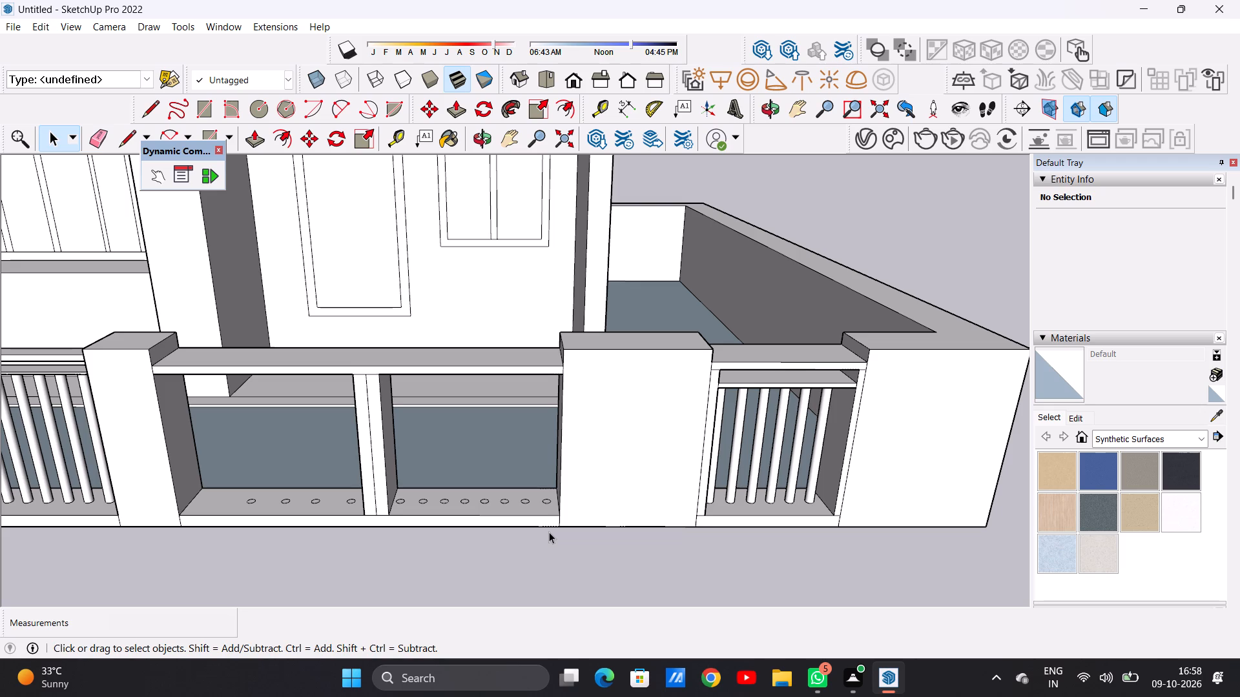
{"action": "scroll", "coordinate": [555, 554], "scroll_direction": "down", "scroll_amount": 5}
{"action": "scroll", "coordinate": [548, 518], "scroll_direction": "up", "scroll_amount": 8}
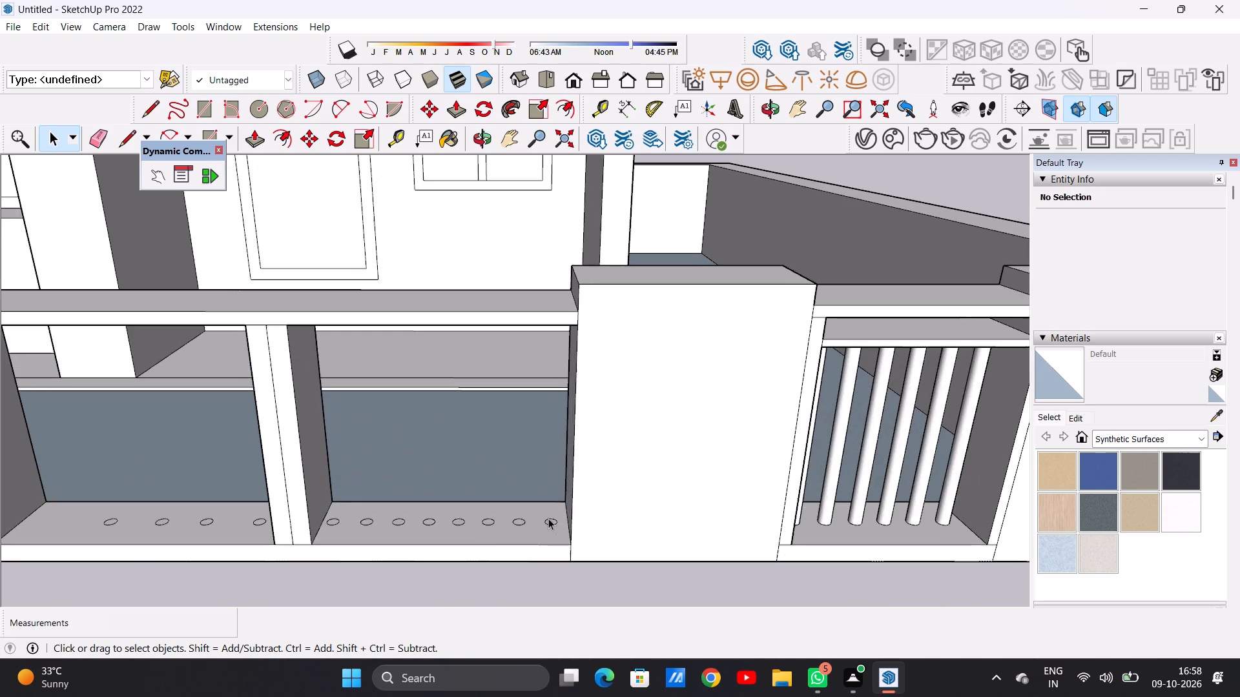
{"action": "scroll", "coordinate": [552, 516], "scroll_direction": "down", "scroll_amount": 9}
{"action": "scroll", "coordinate": [440, 509], "scroll_direction": "up", "scroll_amount": 5}
{"action": "scroll", "coordinate": [586, 509], "scroll_direction": "up", "scroll_amount": 4}
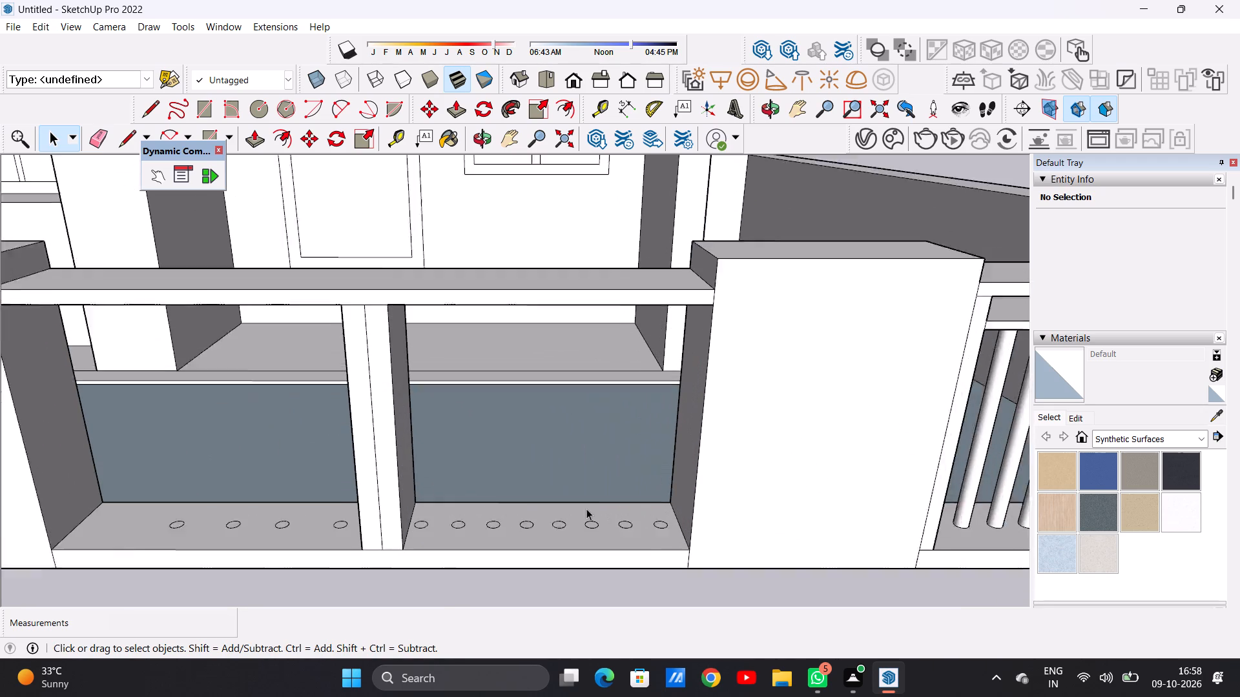
{"action": "scroll", "coordinate": [586, 509], "scroll_direction": "up", "scroll_amount": 1}
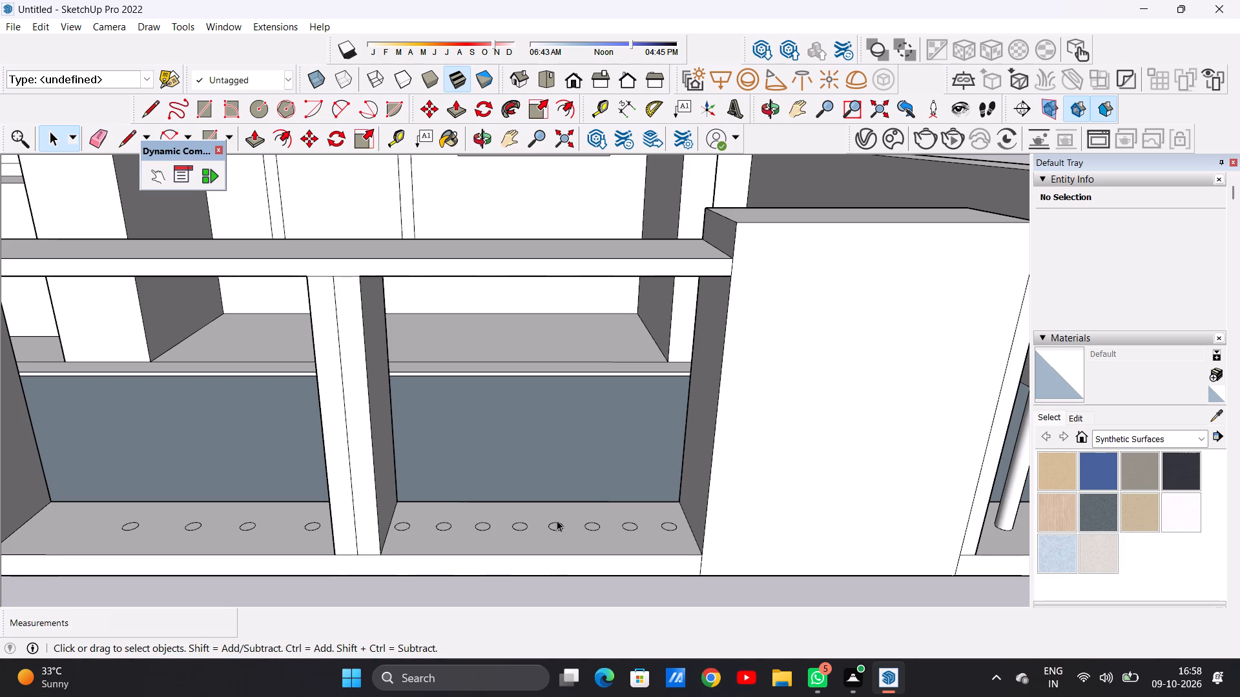
{"action": "scroll", "coordinate": [547, 527], "scroll_direction": "down", "scroll_amount": 6}
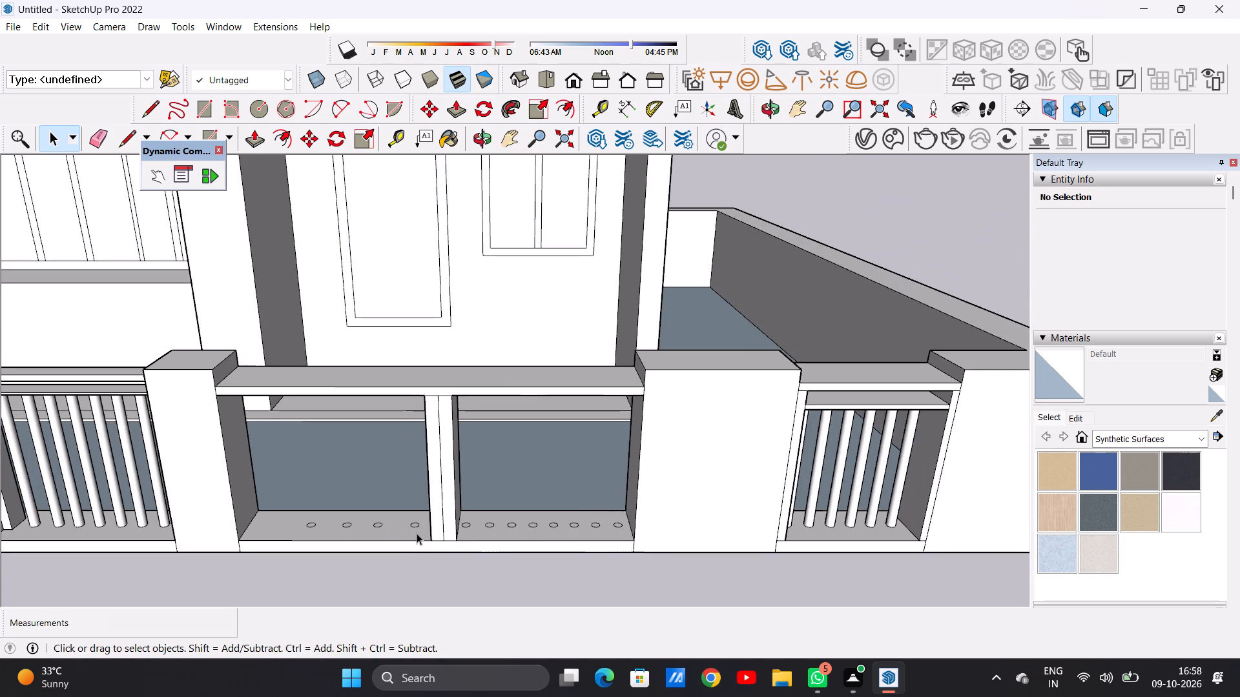
In the narrow-pillar half, move the circle second from the middle post about 3' along the base toward the post.
{"action": "middle_click_drag", "start_coordinate": [415, 532], "coordinate": [409, 635]}
{"action": "scroll", "coordinate": [406, 503], "scroll_direction": "up", "scroll_amount": 12}
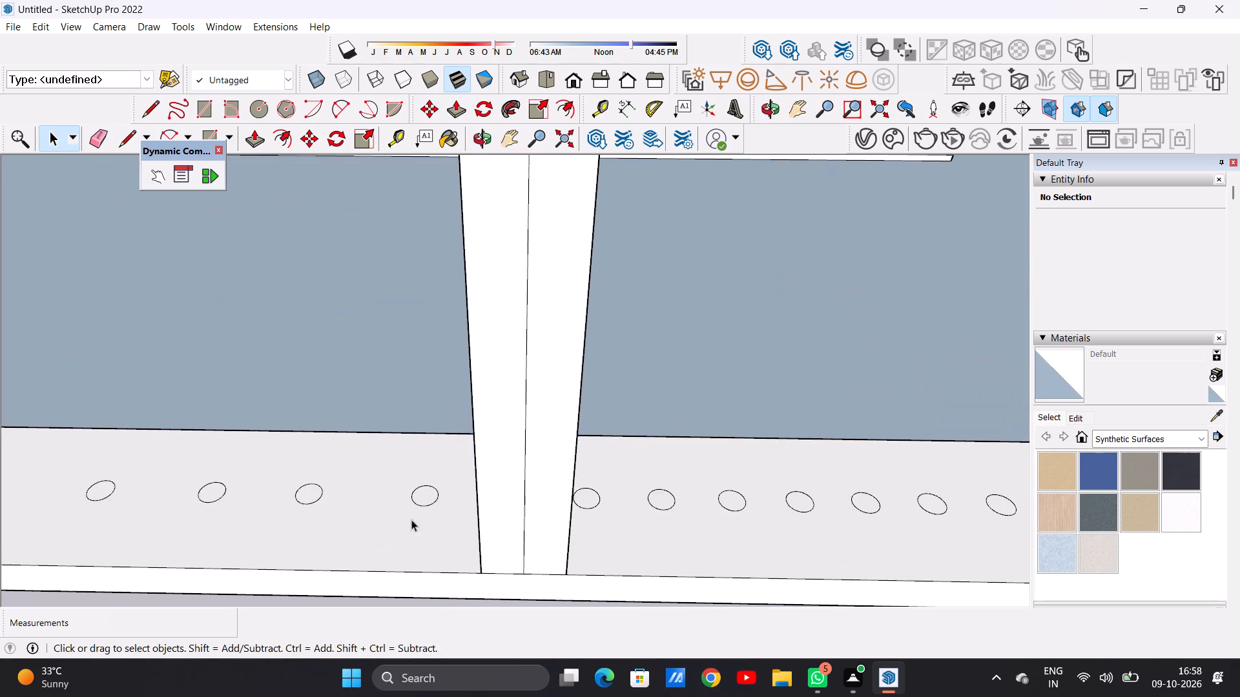
{"action": "scroll", "coordinate": [440, 505], "scroll_direction": "down", "scroll_amount": 5}
{"action": "scroll", "coordinate": [361, 510], "scroll_direction": "up", "scroll_amount": 12}
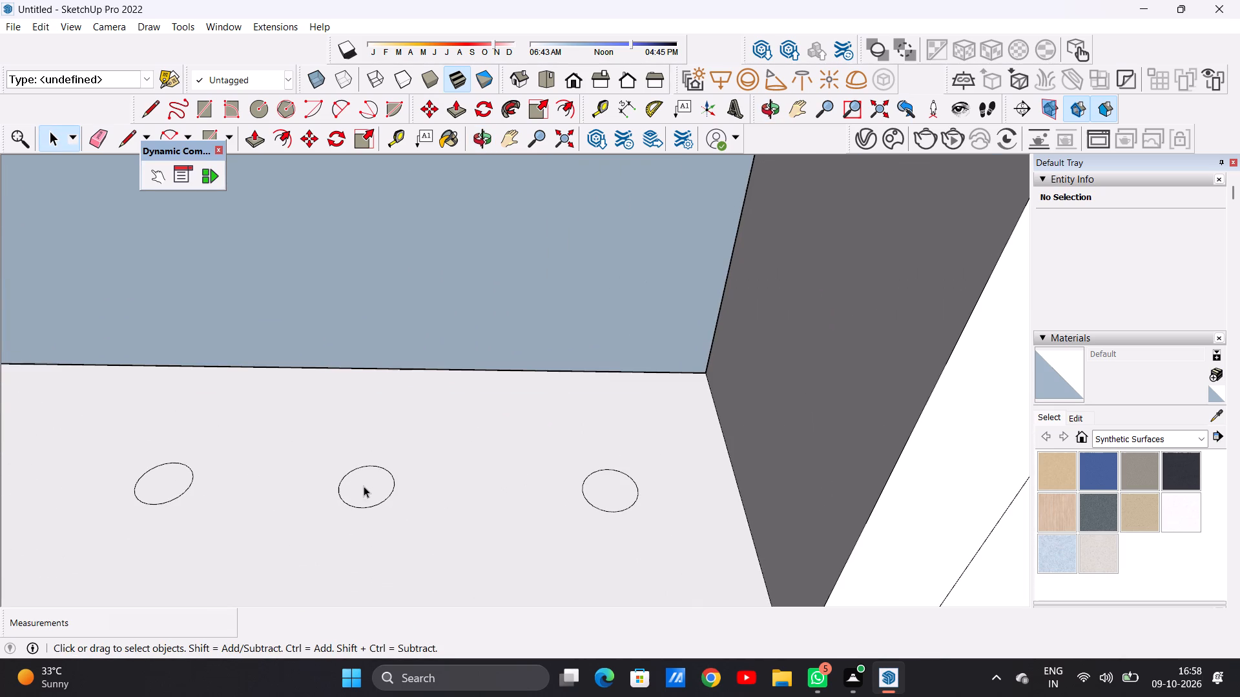
{"action": "double_click", "coordinate": [364, 486]}
{"action": "key", "text": "m"}
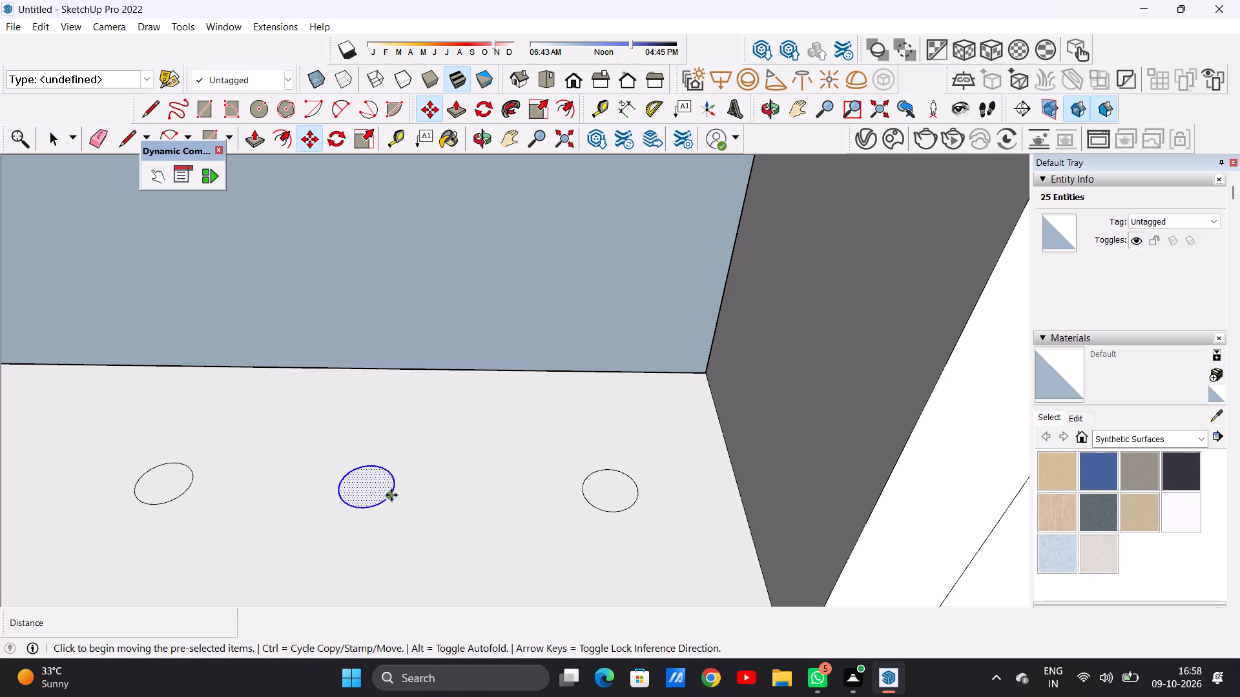
{"action": "left_click", "coordinate": [390, 495]}
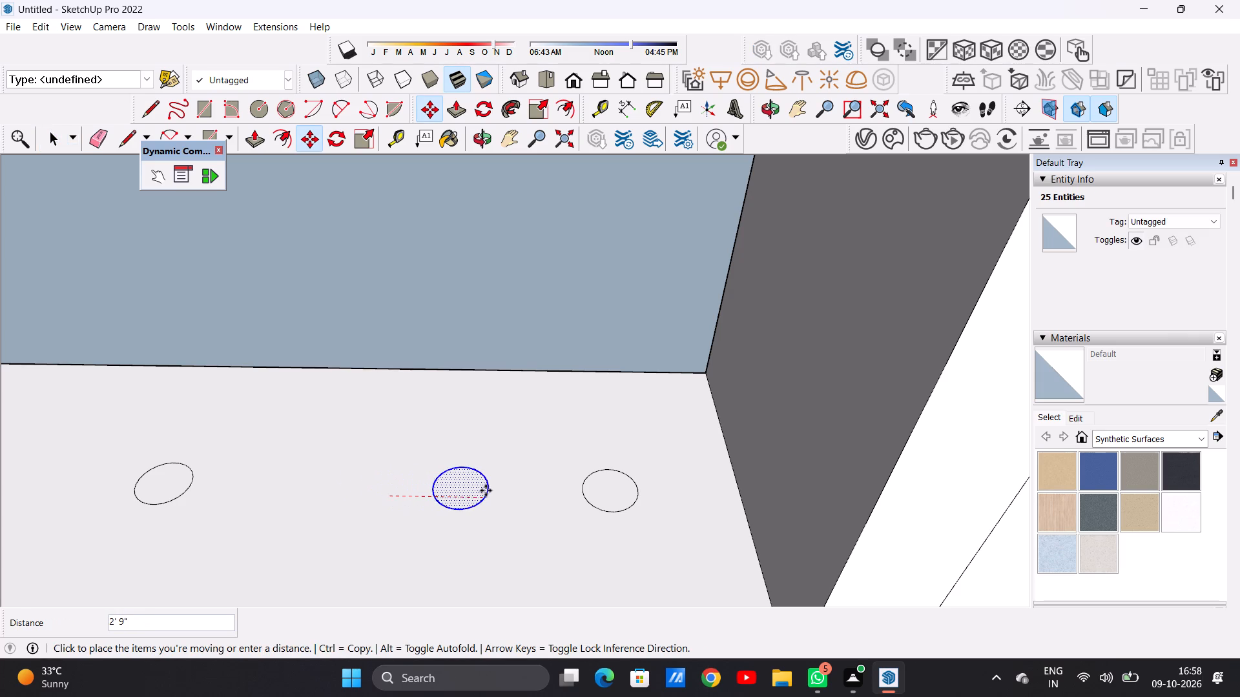
{"action": "left_click", "coordinate": [495, 491]}
{"action": "key", "text": "space"}
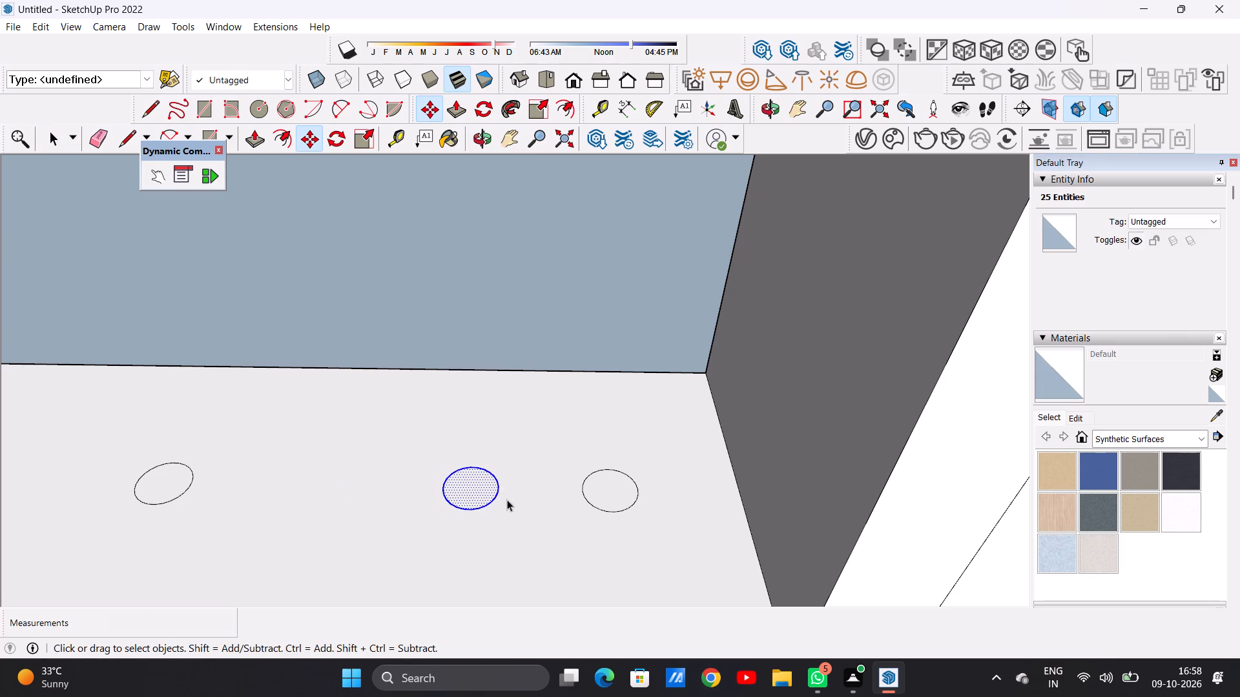
Move the third circle from the middle post about 4 1/2' along the base toward the post.
{"action": "scroll", "coordinate": [512, 509], "scroll_direction": "down", "scroll_amount": 5}
{"action": "scroll", "coordinate": [360, 488], "scroll_direction": "up", "scroll_amount": 4}
{"action": "double_click", "coordinate": [274, 487]}
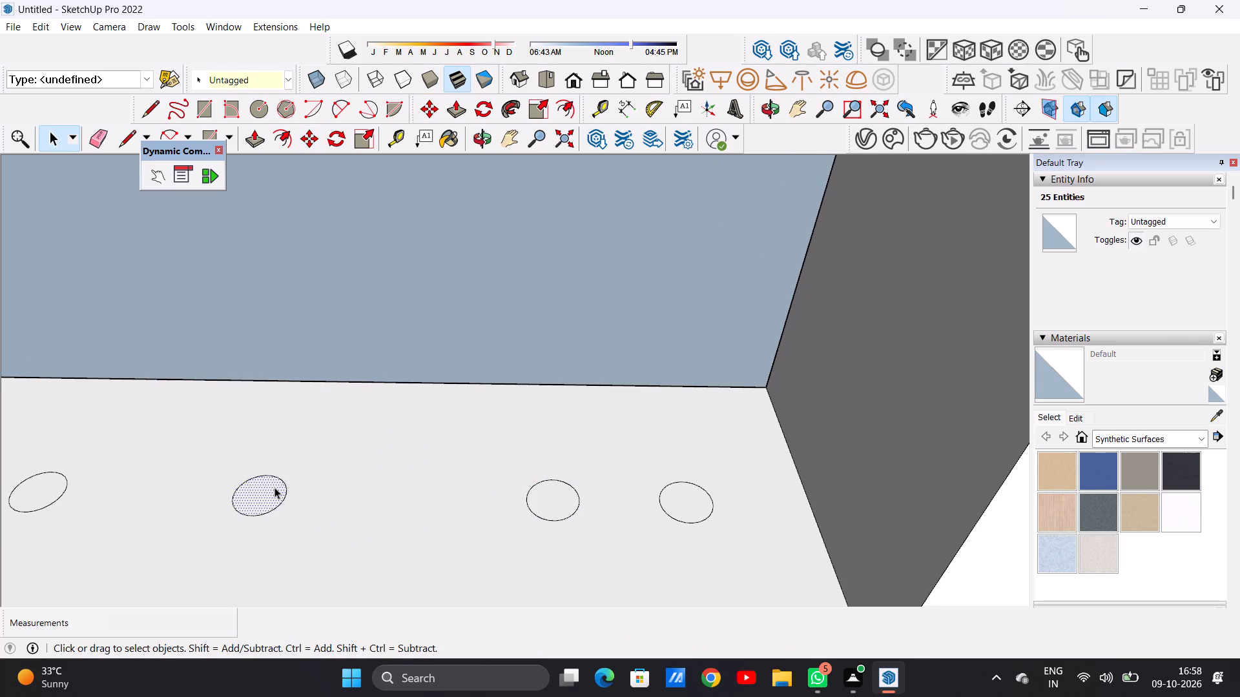
{"action": "key", "text": "m"}
{"action": "left_click", "coordinate": [289, 501]}
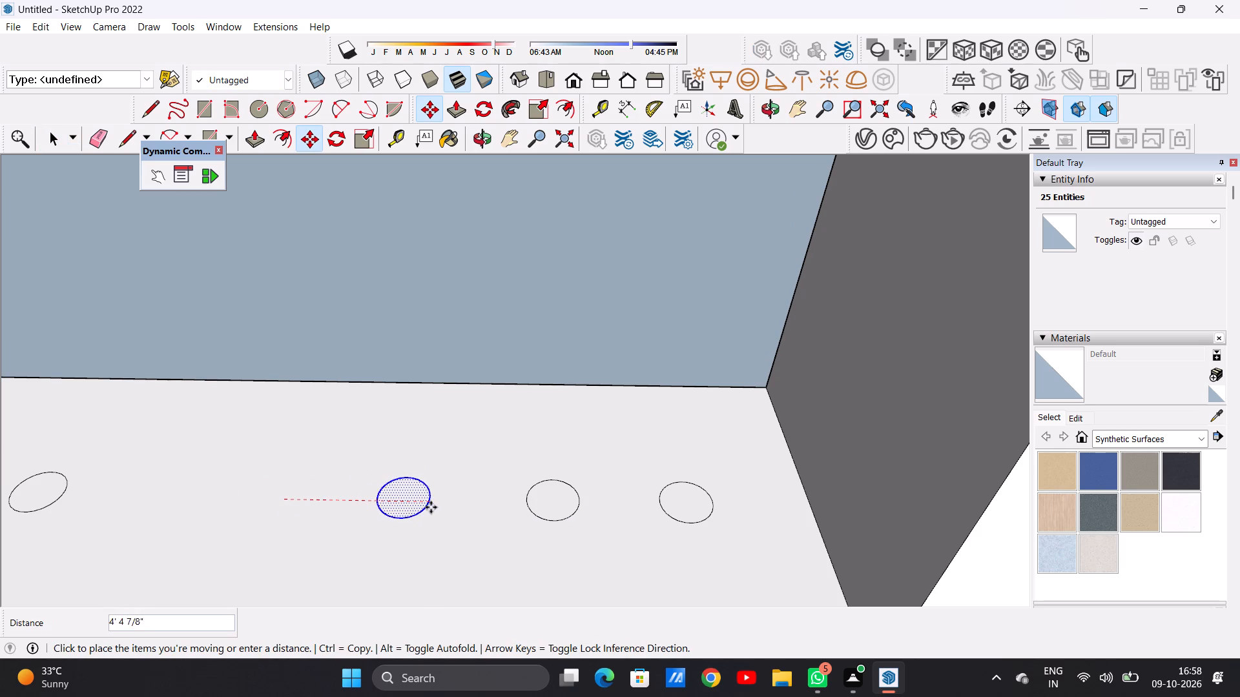
{"action": "left_click", "coordinate": [439, 509]}
{"action": "scroll", "coordinate": [422, 513], "scroll_direction": "down", "scroll_amount": 7}
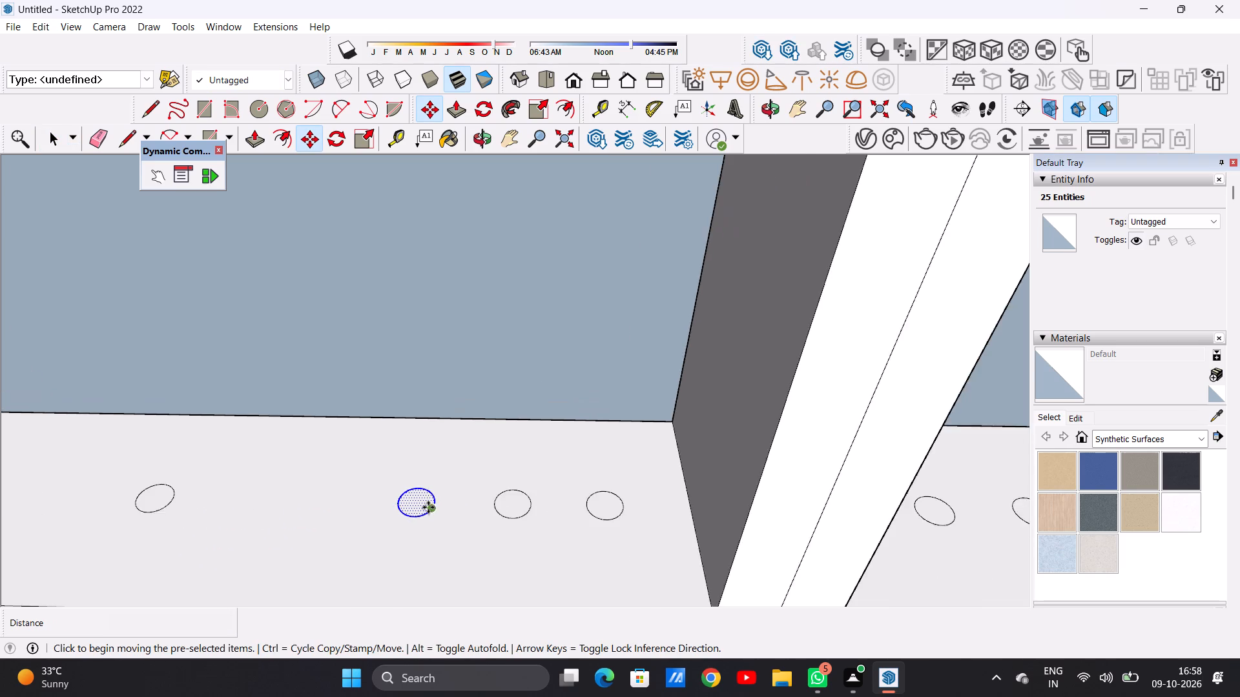
{"action": "scroll", "coordinate": [428, 507], "scroll_direction": "down", "scroll_amount": 1}
{"action": "key", "text": "space"}
Move the fourth circle, nearest the narrow pillar, about 7' 2 1/2" toward the middle post, plus about 4 1/8" more.
{"action": "scroll", "coordinate": [253, 492], "scroll_direction": "up", "scroll_amount": 7}
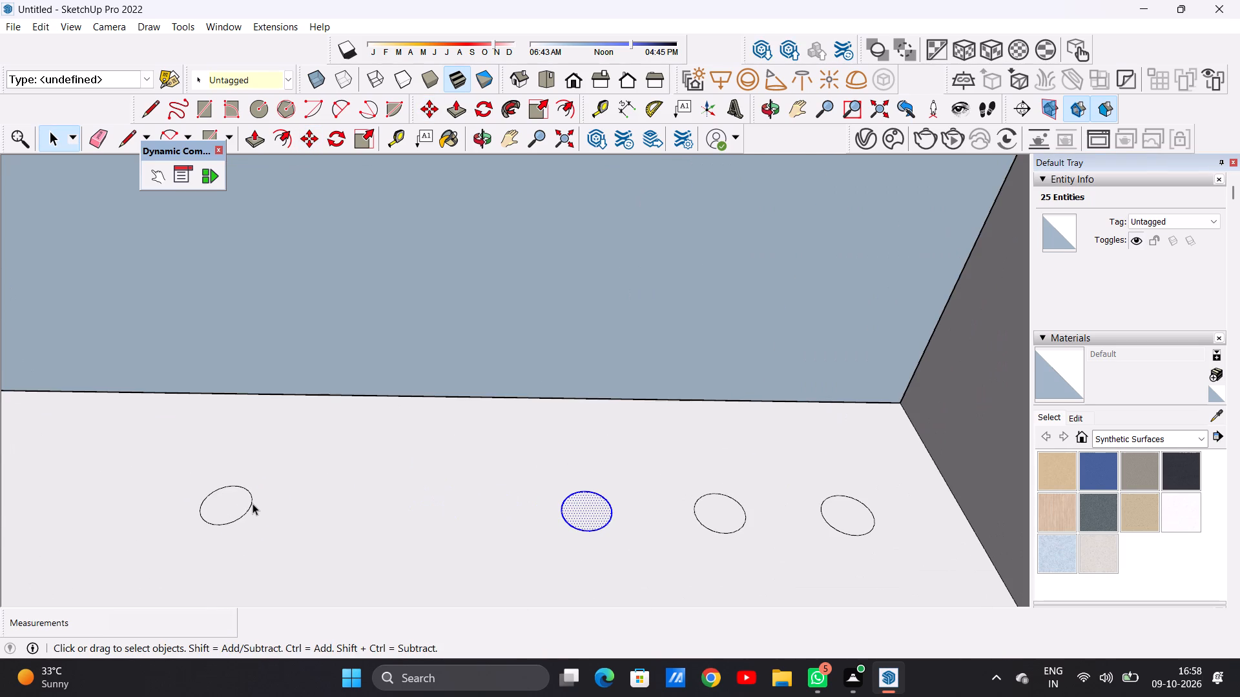
{"action": "double_click", "coordinate": [253, 503]}
{"action": "scroll", "coordinate": [415, 452], "scroll_direction": "down", "scroll_amount": 13}
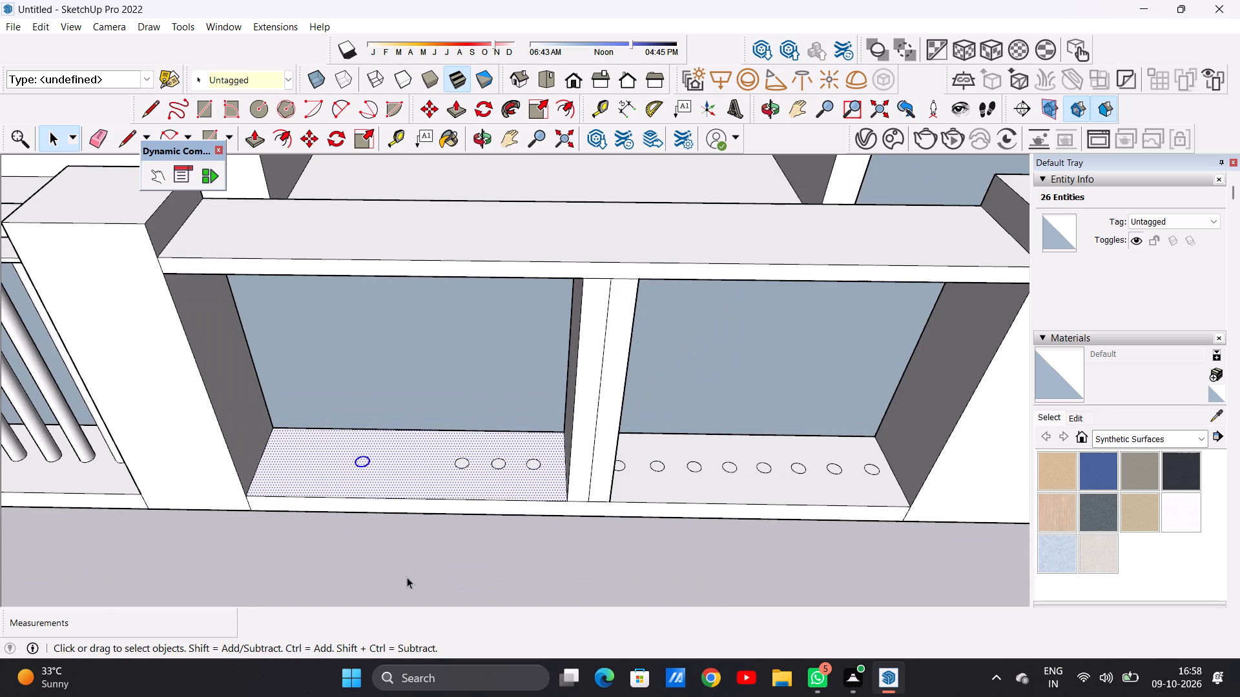
{"action": "left_click", "coordinate": [407, 577]}
{"action": "scroll", "coordinate": [345, 455], "scroll_direction": "up", "scroll_amount": 11}
{"action": "double_click", "coordinate": [392, 467]}
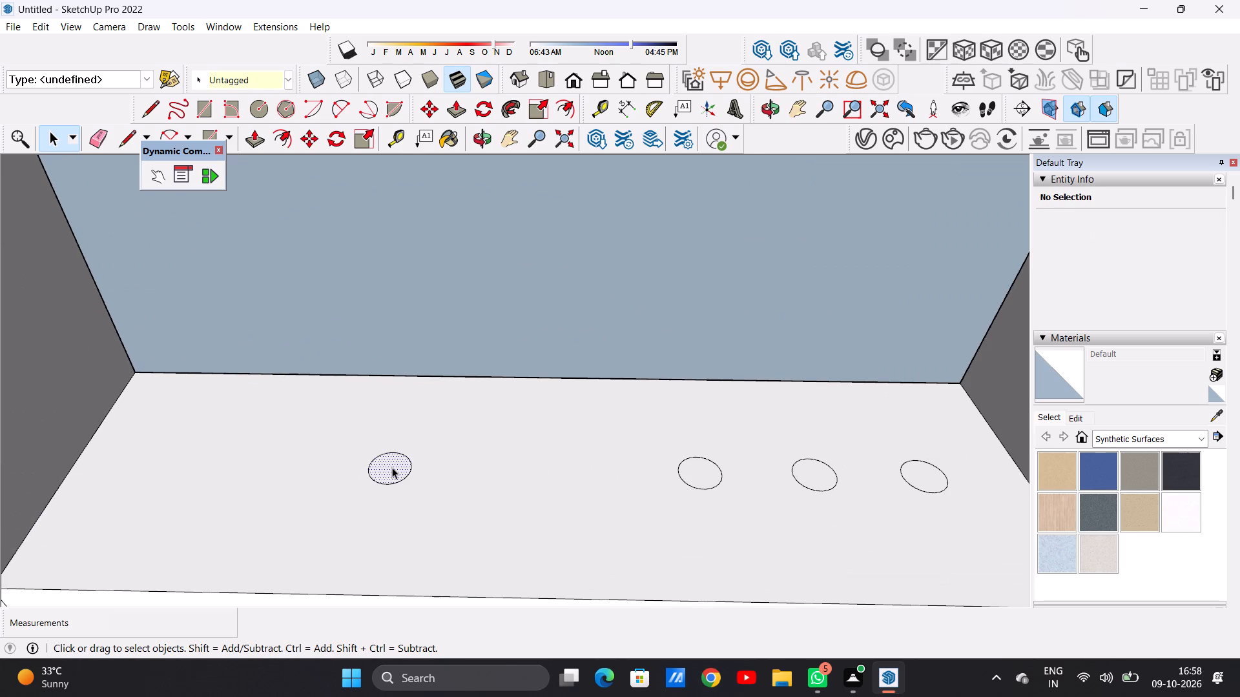
{"action": "key", "text": "m"}
{"action": "left_click", "coordinate": [410, 469]}
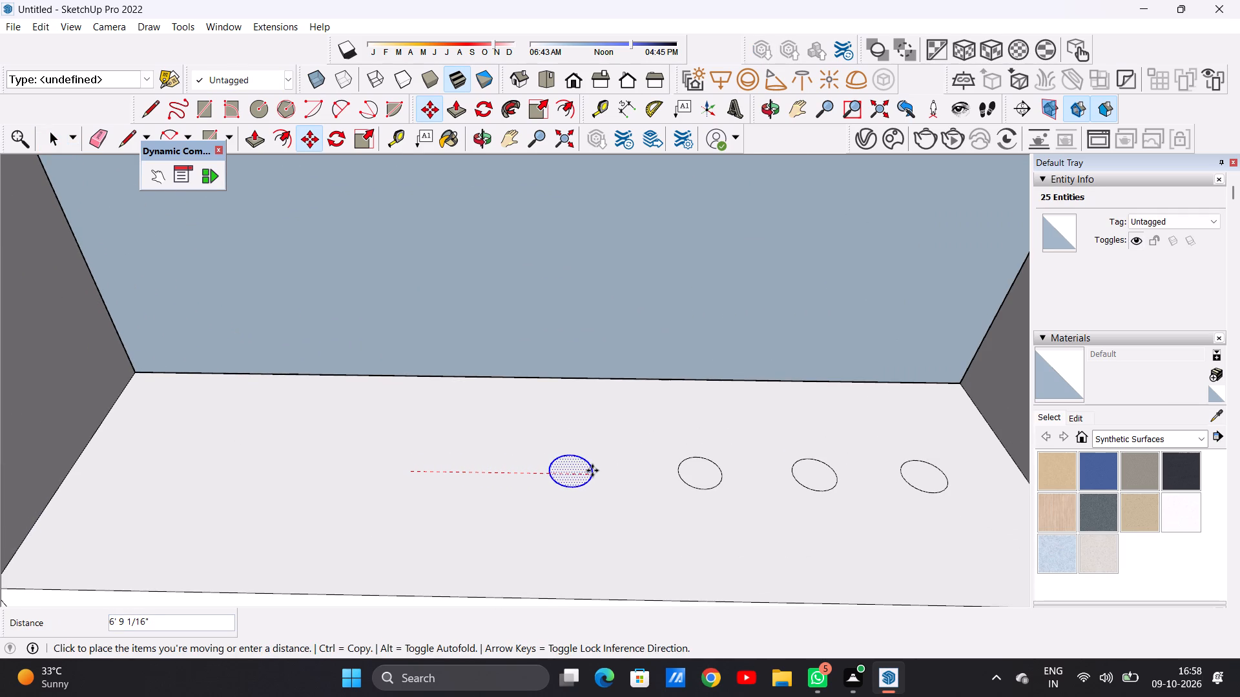
{"action": "left_click", "coordinate": [604, 472]}
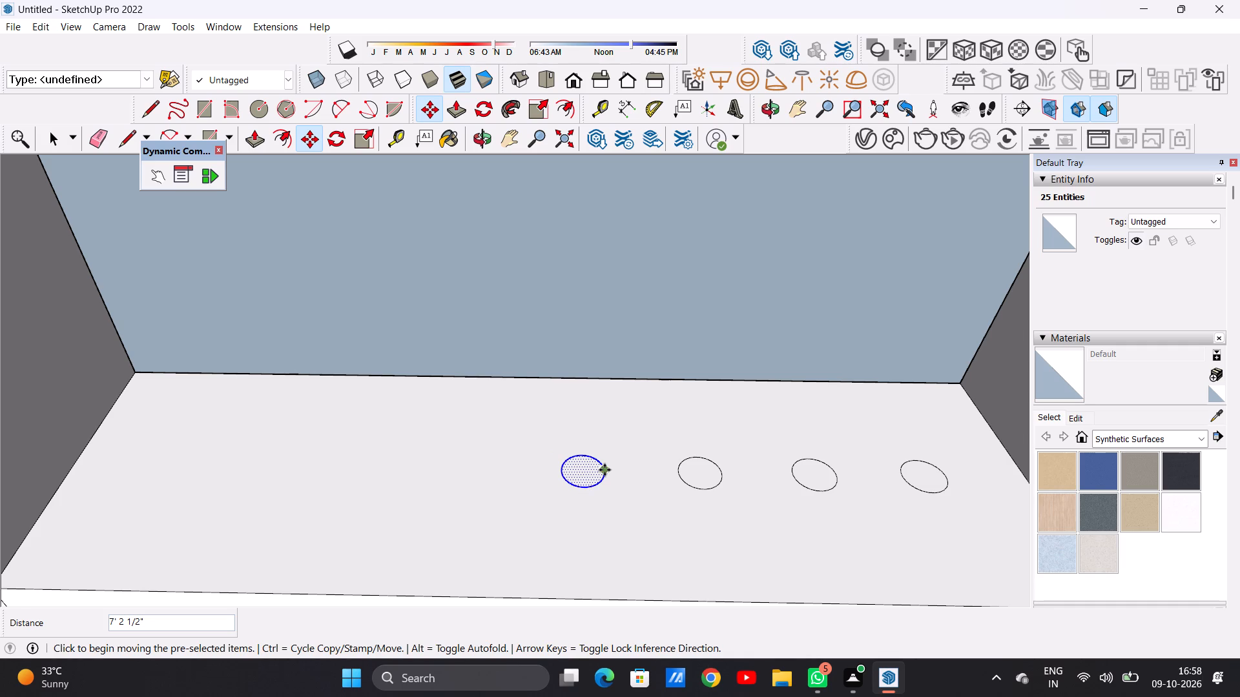
{"action": "left_click", "coordinate": [604, 470]}
{"action": "left_click", "coordinate": [614, 474]}
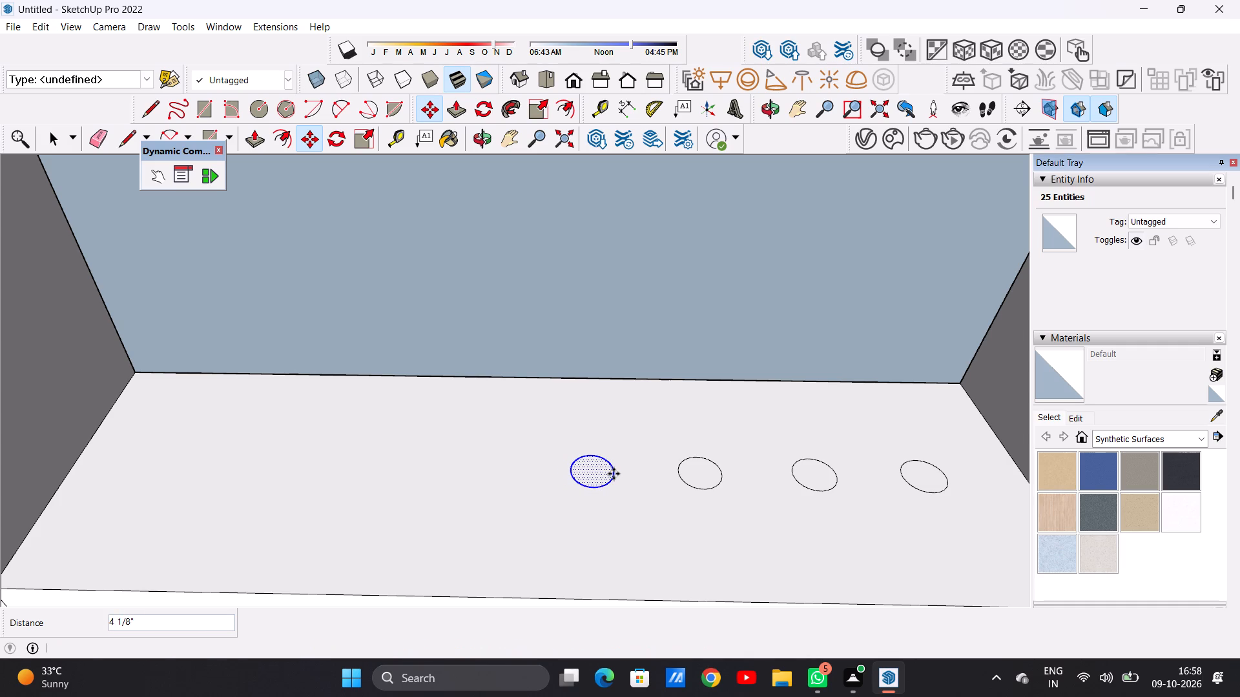
Copy the fourth circle twice in succession toward the narrow pillar, about 3' 9 7/16" away and about 4' 2 3/16" farther.
{"action": "left_click", "coordinate": [614, 474]}
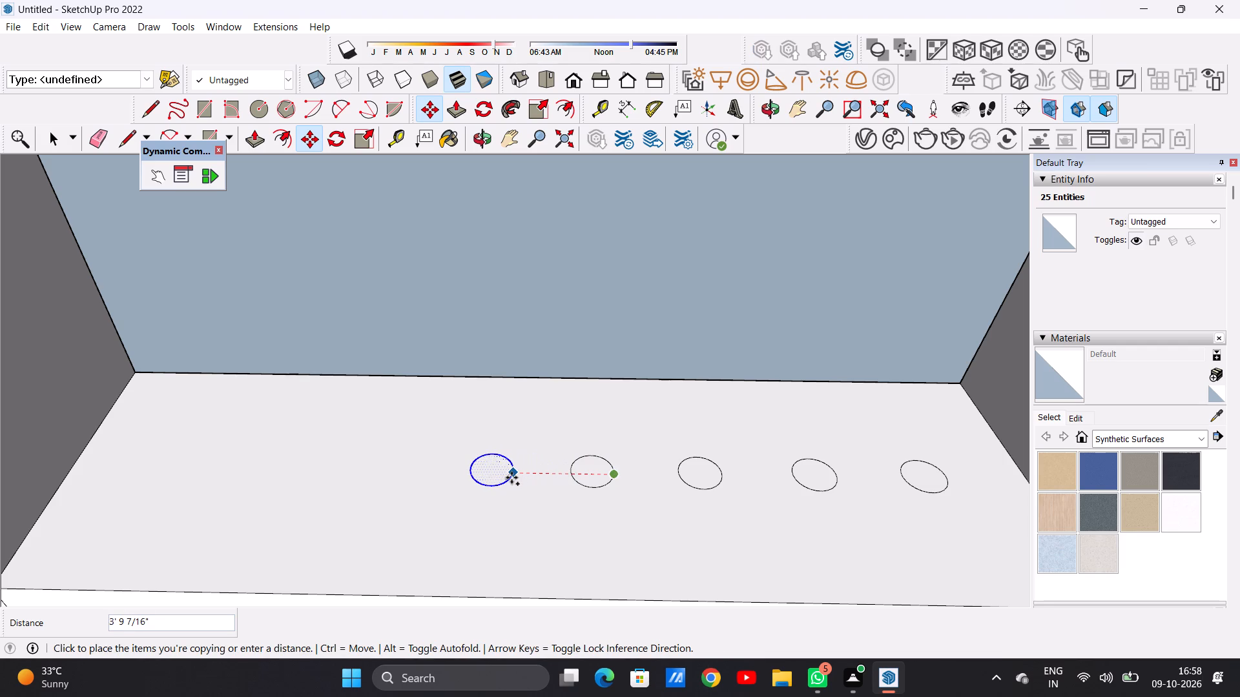
{"action": "left_click", "coordinate": [512, 478]}
{"action": "left_click", "coordinate": [510, 477]}
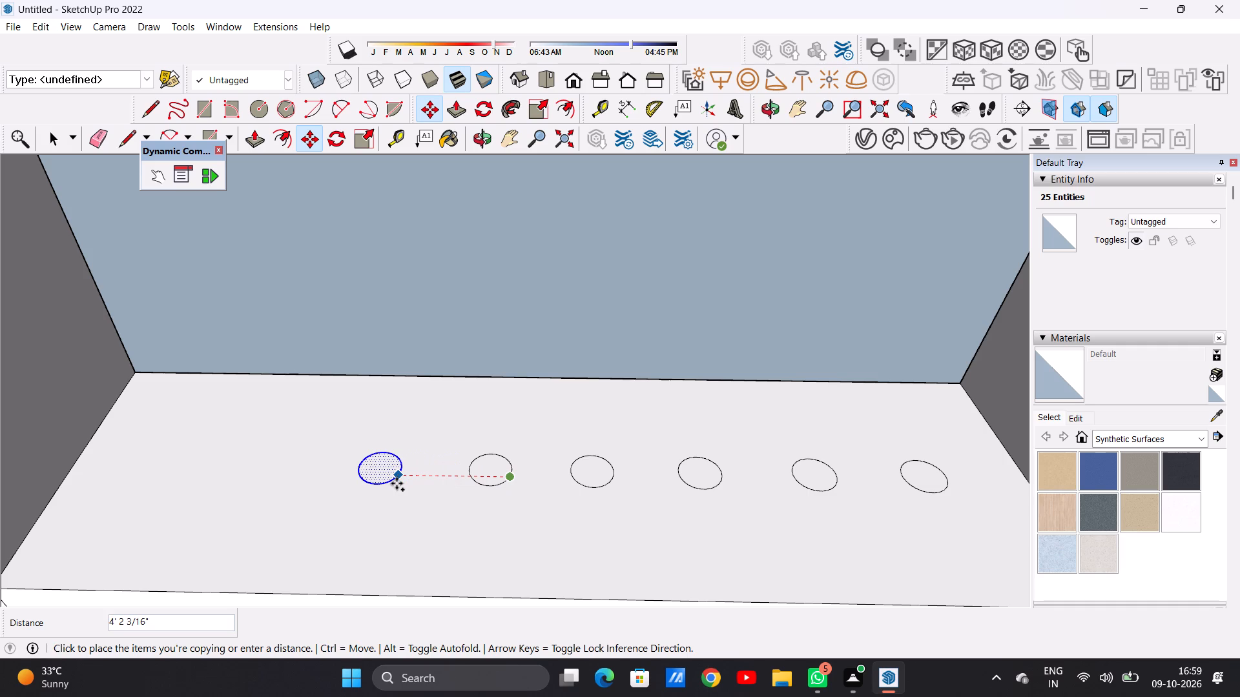
{"action": "left_click", "coordinate": [397, 483]}
Place two more circle copies, one about 10' 1 1/8" farther toward the narrow pillar and one about 5' 8 1/4" back toward the middle post.
{"action": "left_click", "coordinate": [397, 480]}
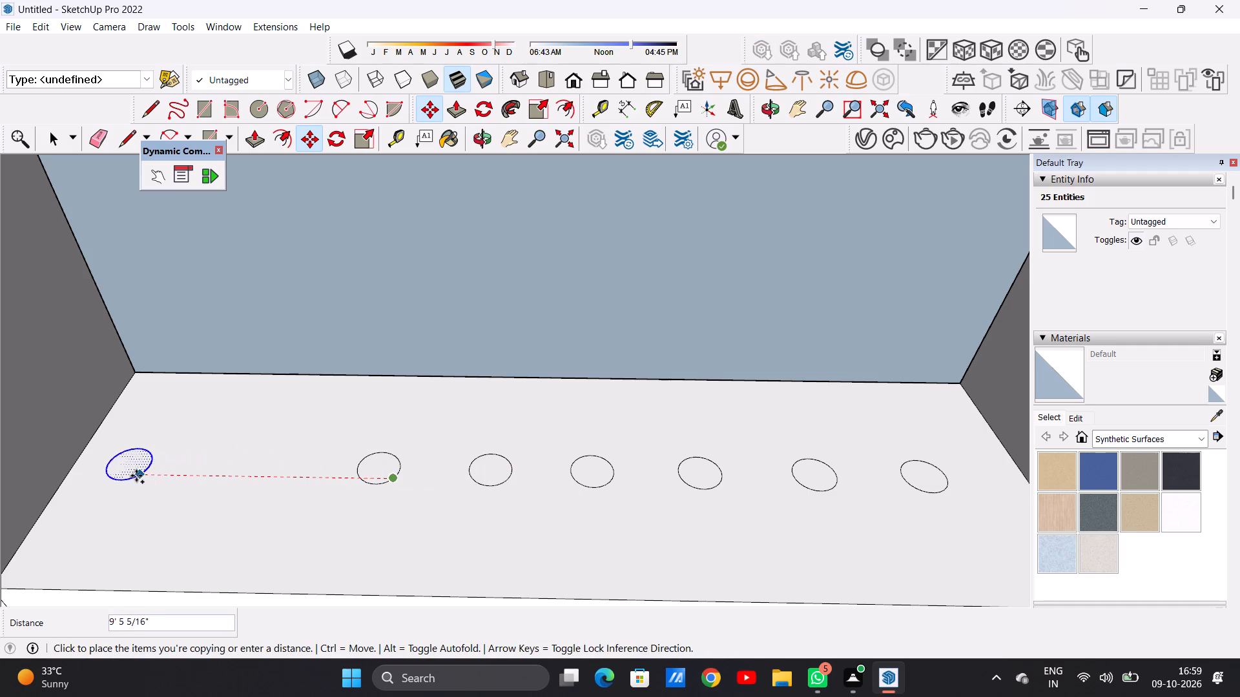
{"action": "left_click", "coordinate": [121, 475]}
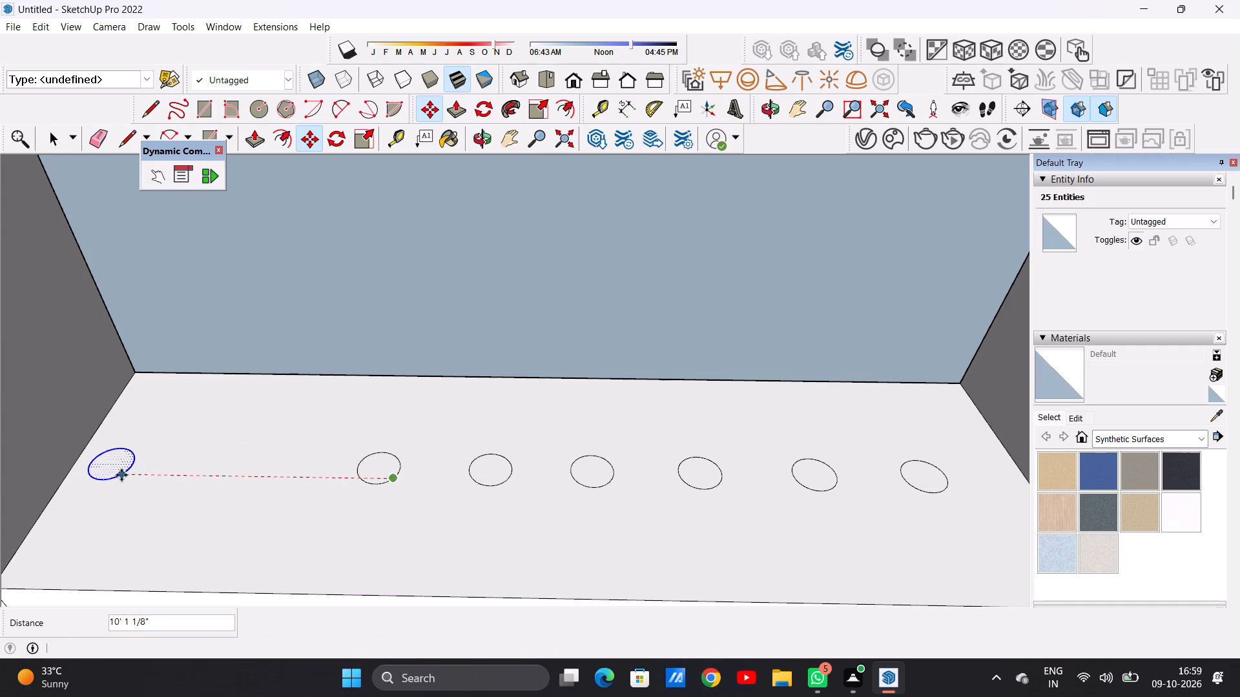
{"action": "left_click", "coordinate": [121, 475]}
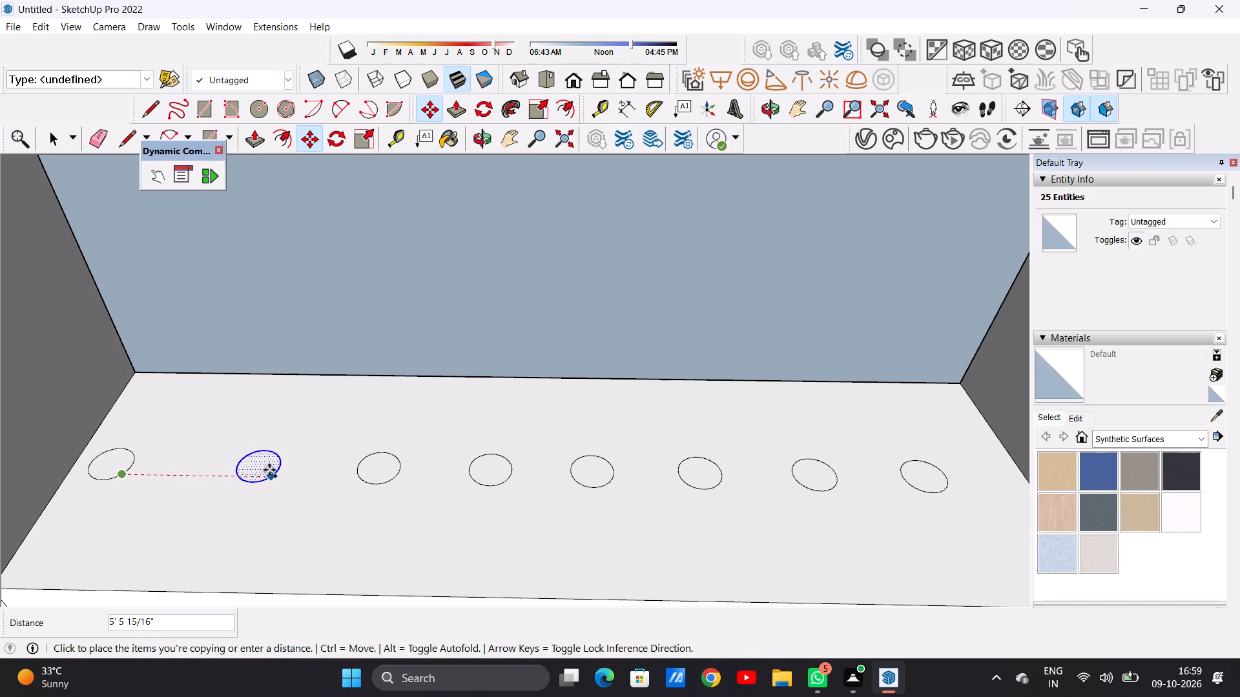
{"action": "left_click", "coordinate": [274, 470]}
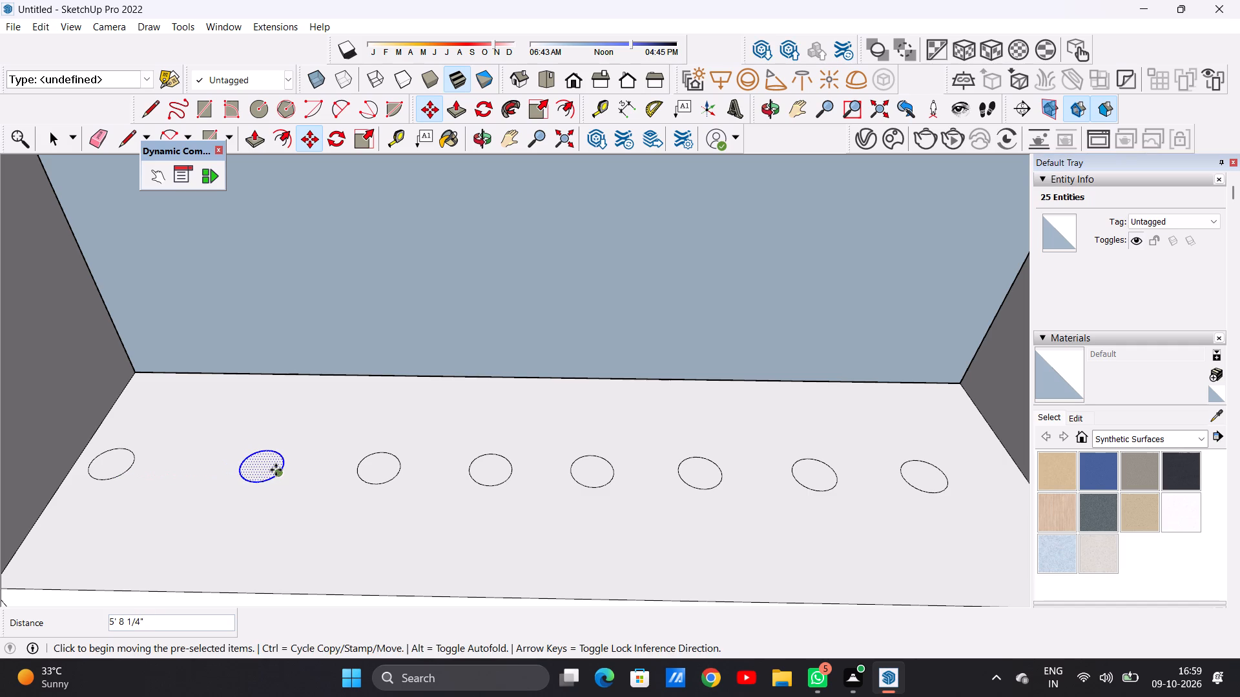
{"action": "key", "text": "space"}
Move the circle nearest the narrow pillar about 10 15/16" along the base toward the middle post.
{"action": "scroll", "coordinate": [293, 458], "scroll_direction": "down", "scroll_amount": 7}
{"action": "scroll", "coordinate": [227, 459], "scroll_direction": "up", "scroll_amount": 7}
{"action": "double_click", "coordinate": [185, 456]}
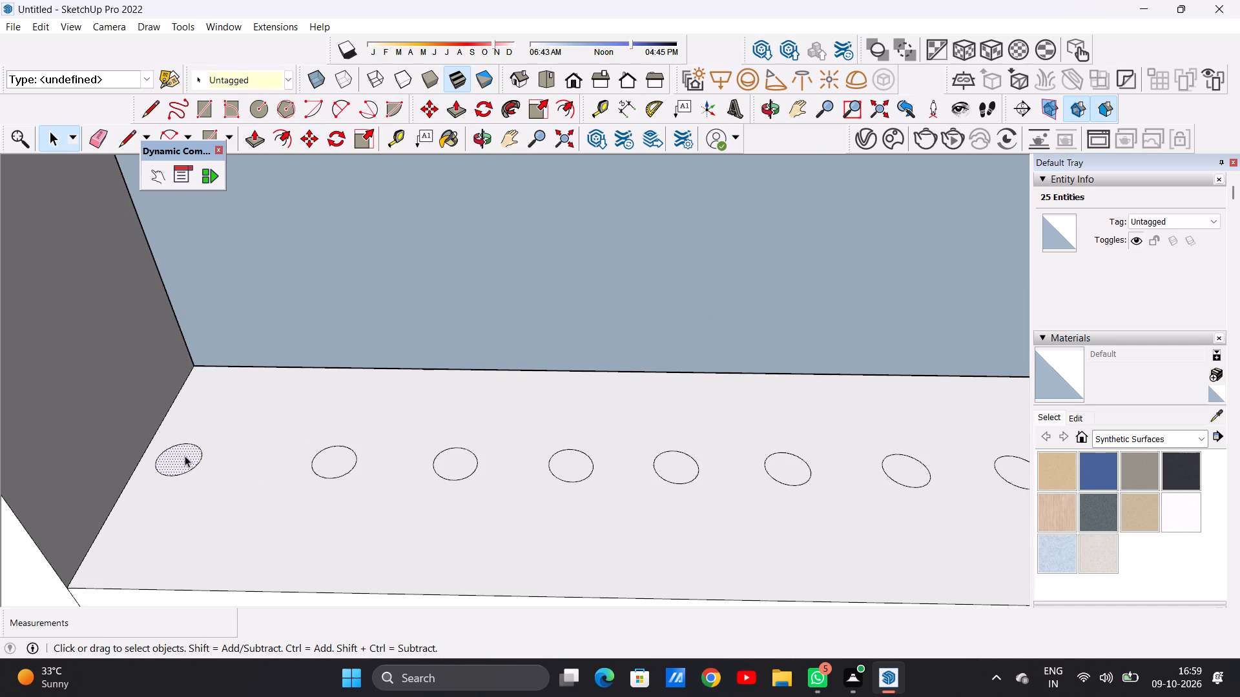
{"action": "key", "text": "m"}
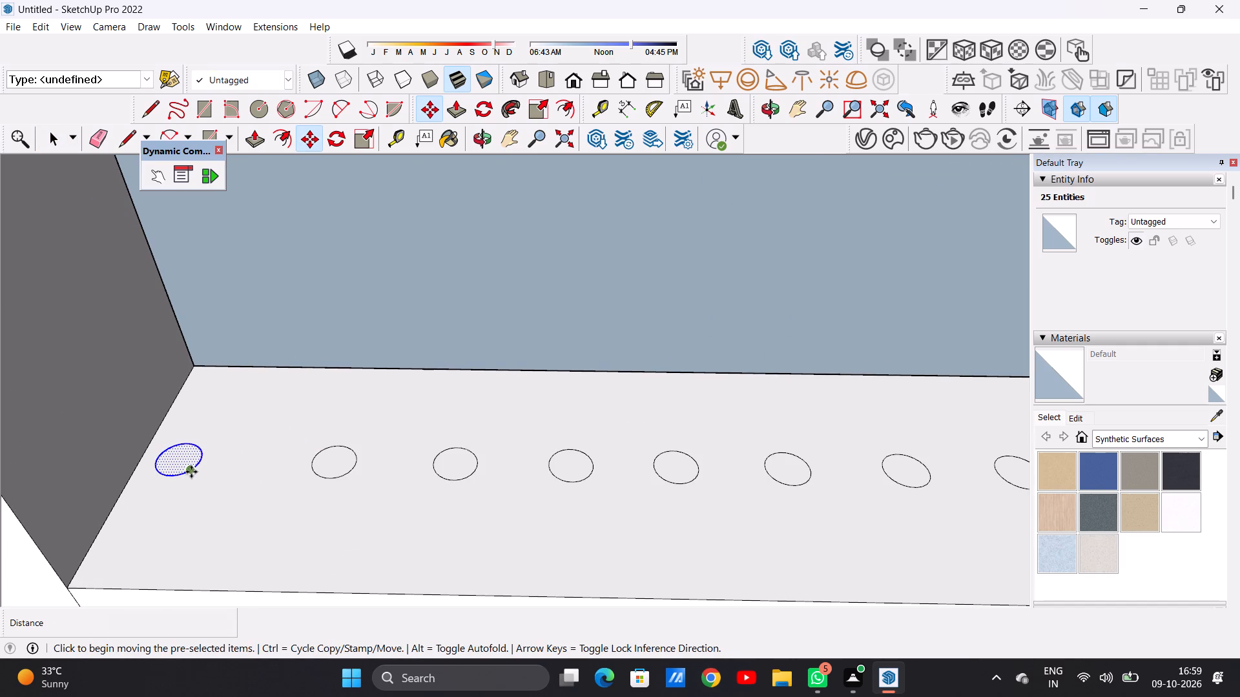
{"action": "left_click", "coordinate": [191, 472]}
{"action": "left_click", "coordinate": [216, 467]}
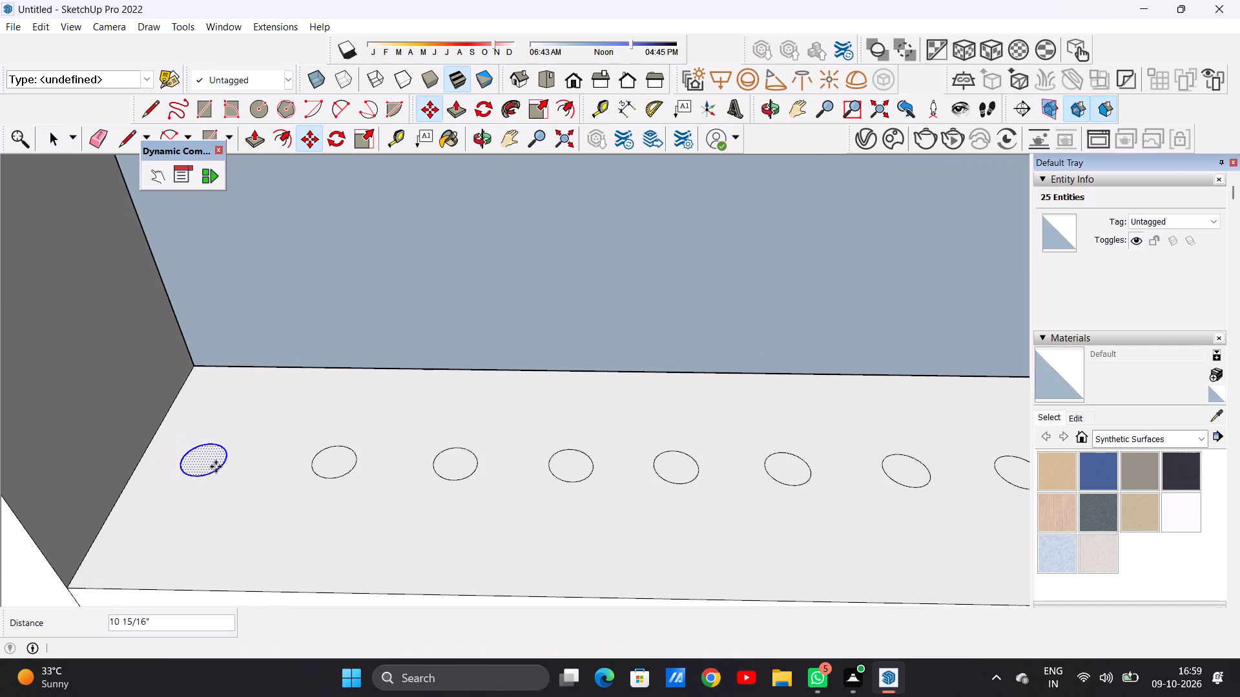
{"action": "key", "text": "space"}
{"action": "scroll", "coordinate": [251, 477], "scroll_direction": "down", "scroll_amount": 17}
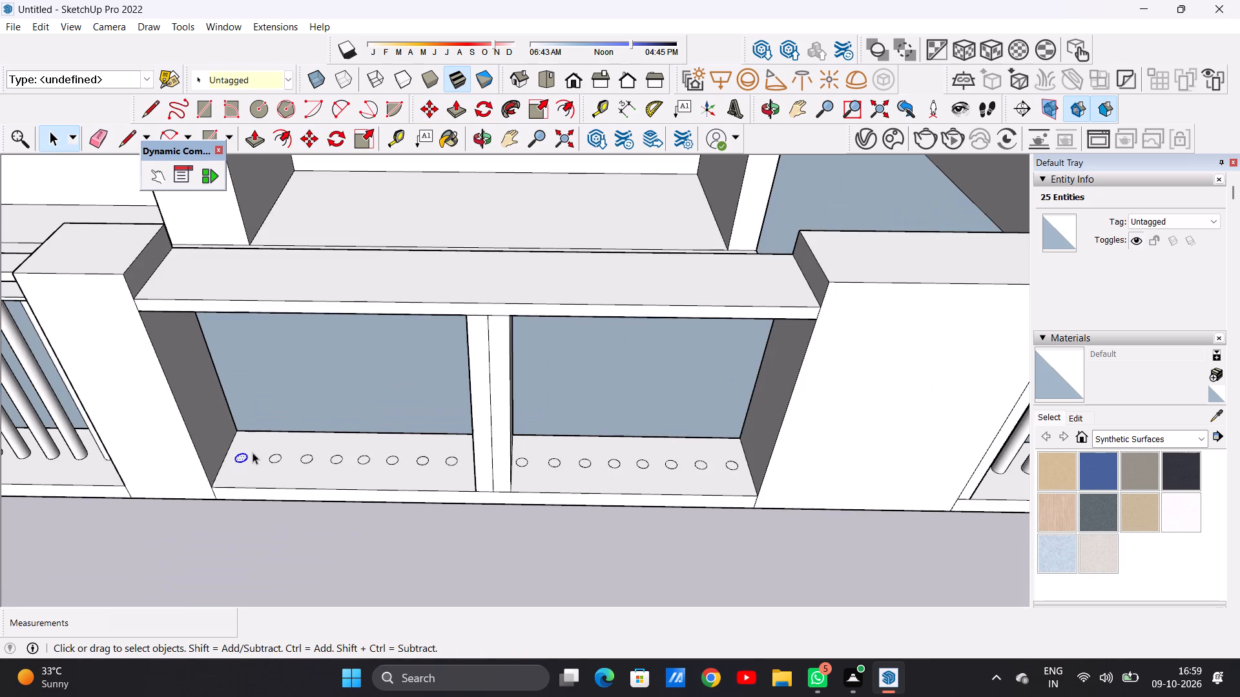
{"action": "left_click", "coordinate": [242, 541]}
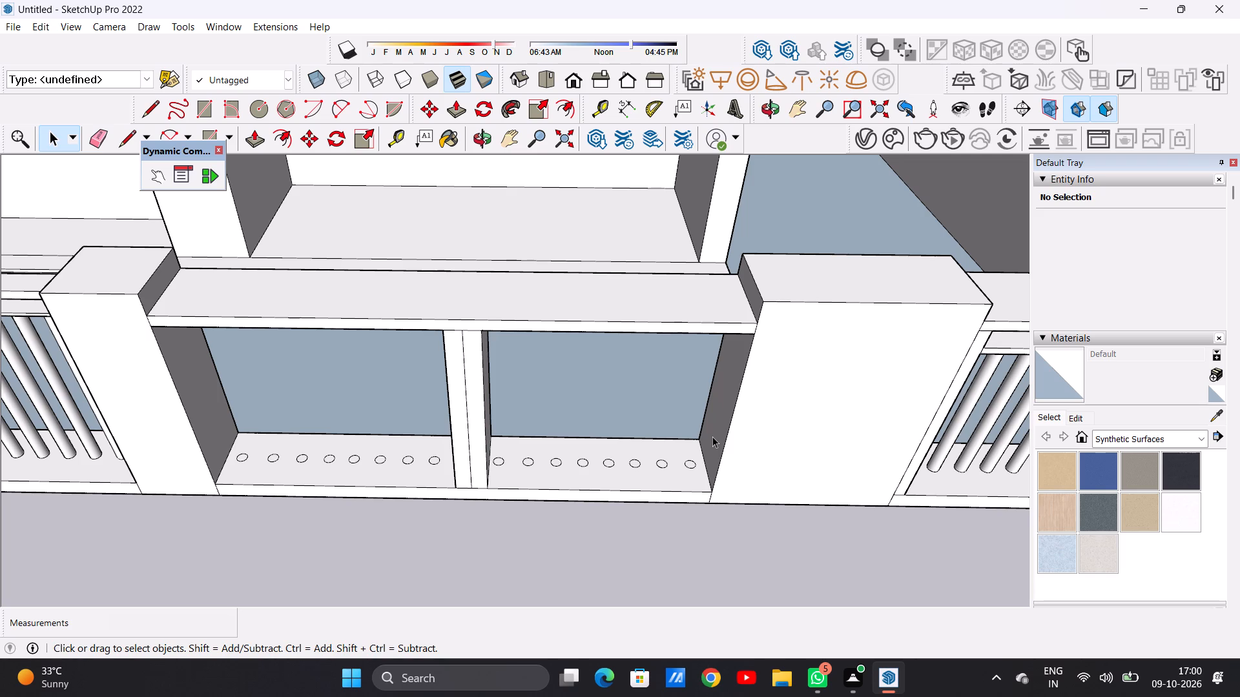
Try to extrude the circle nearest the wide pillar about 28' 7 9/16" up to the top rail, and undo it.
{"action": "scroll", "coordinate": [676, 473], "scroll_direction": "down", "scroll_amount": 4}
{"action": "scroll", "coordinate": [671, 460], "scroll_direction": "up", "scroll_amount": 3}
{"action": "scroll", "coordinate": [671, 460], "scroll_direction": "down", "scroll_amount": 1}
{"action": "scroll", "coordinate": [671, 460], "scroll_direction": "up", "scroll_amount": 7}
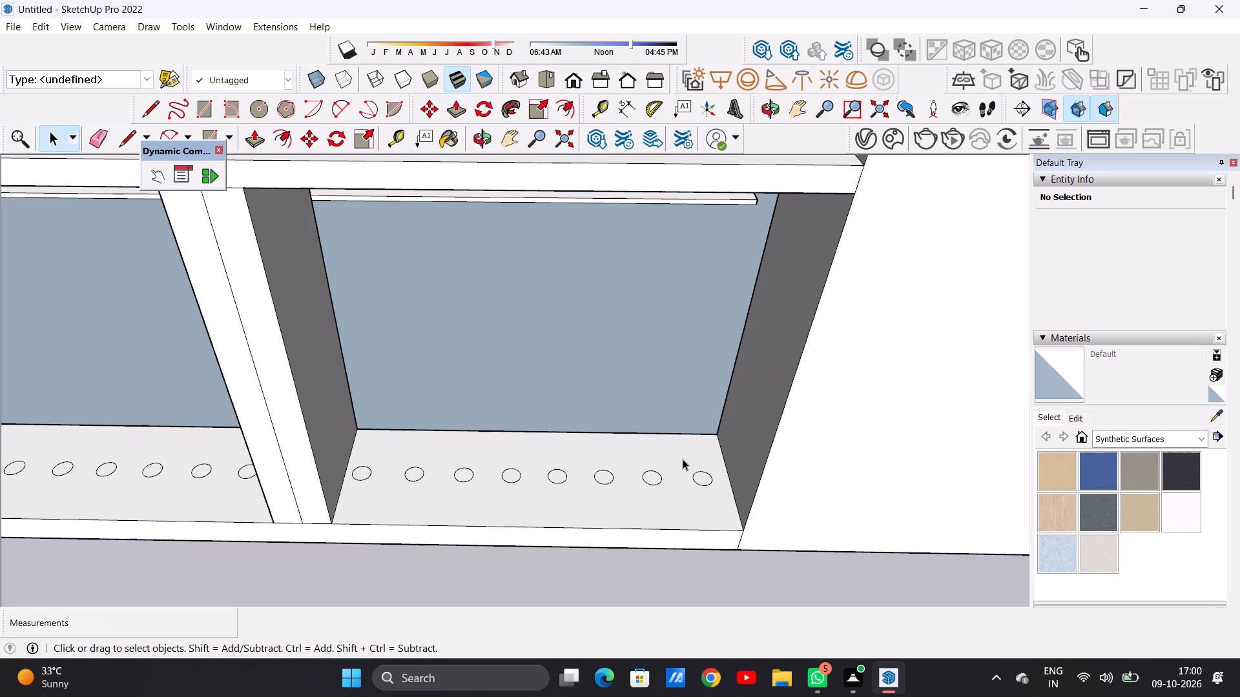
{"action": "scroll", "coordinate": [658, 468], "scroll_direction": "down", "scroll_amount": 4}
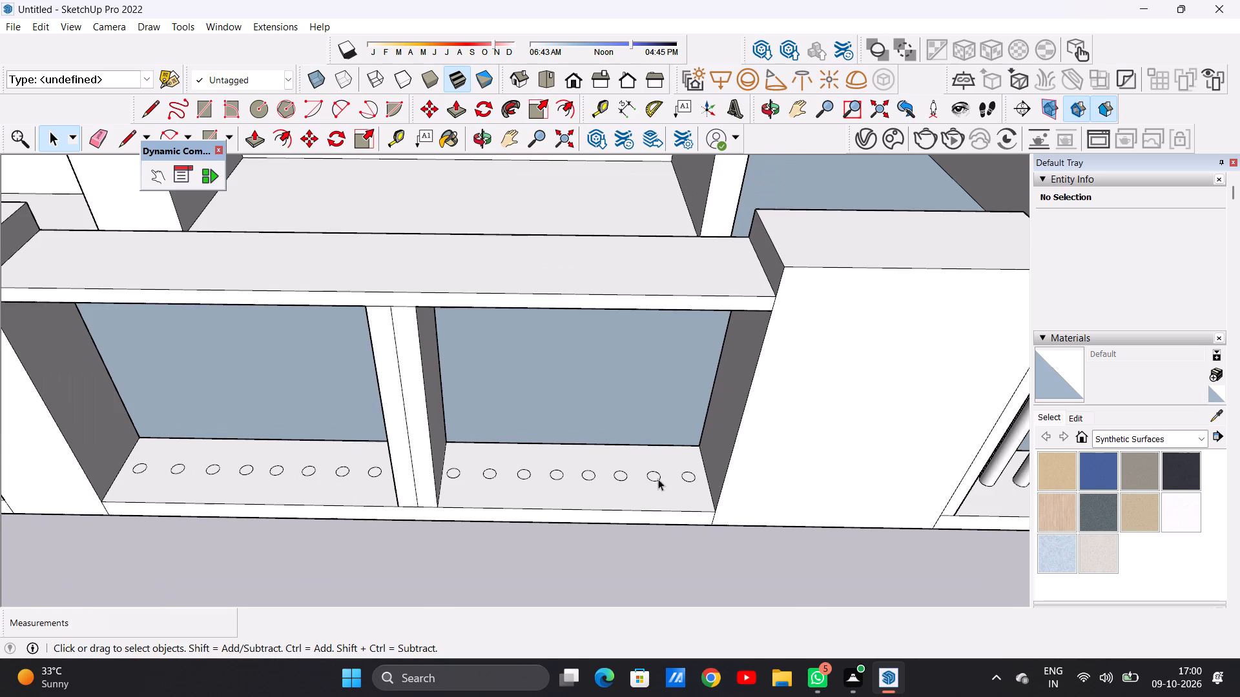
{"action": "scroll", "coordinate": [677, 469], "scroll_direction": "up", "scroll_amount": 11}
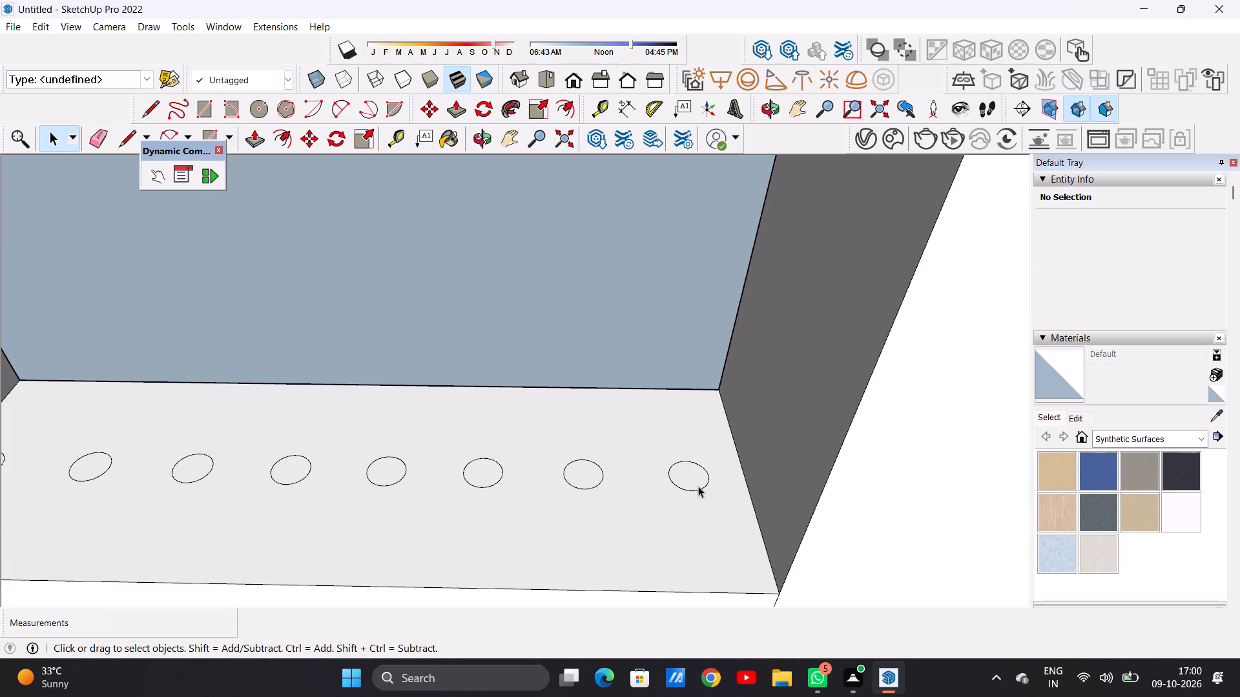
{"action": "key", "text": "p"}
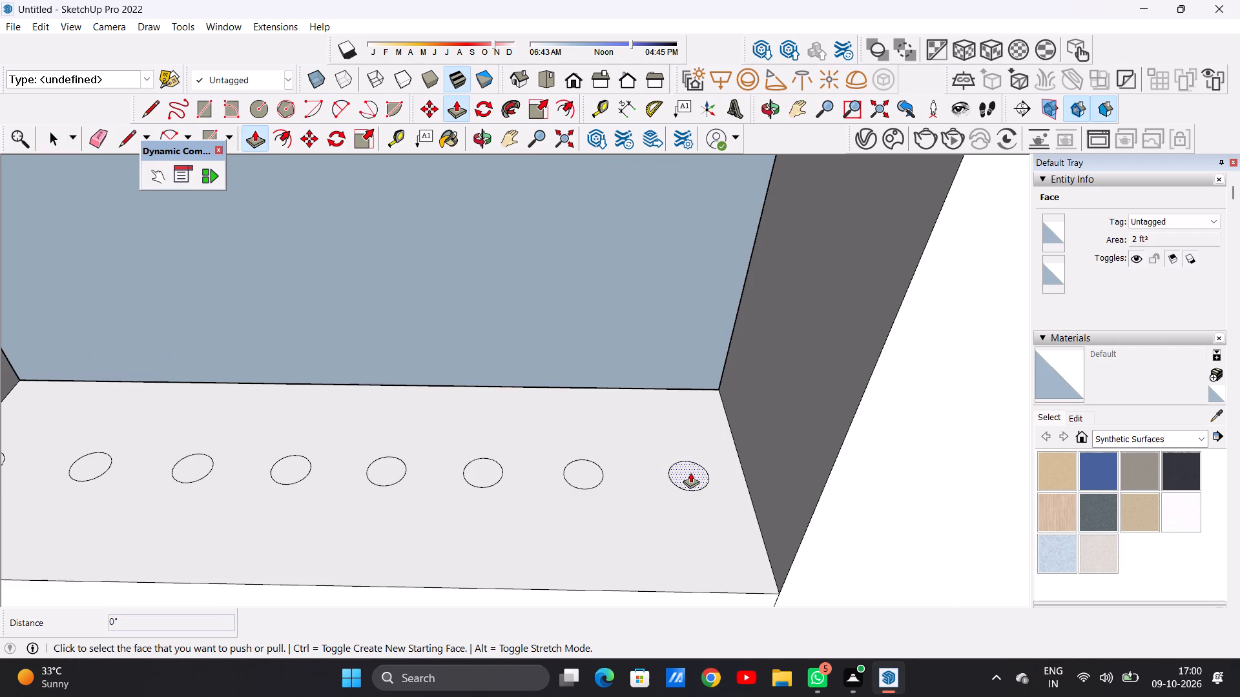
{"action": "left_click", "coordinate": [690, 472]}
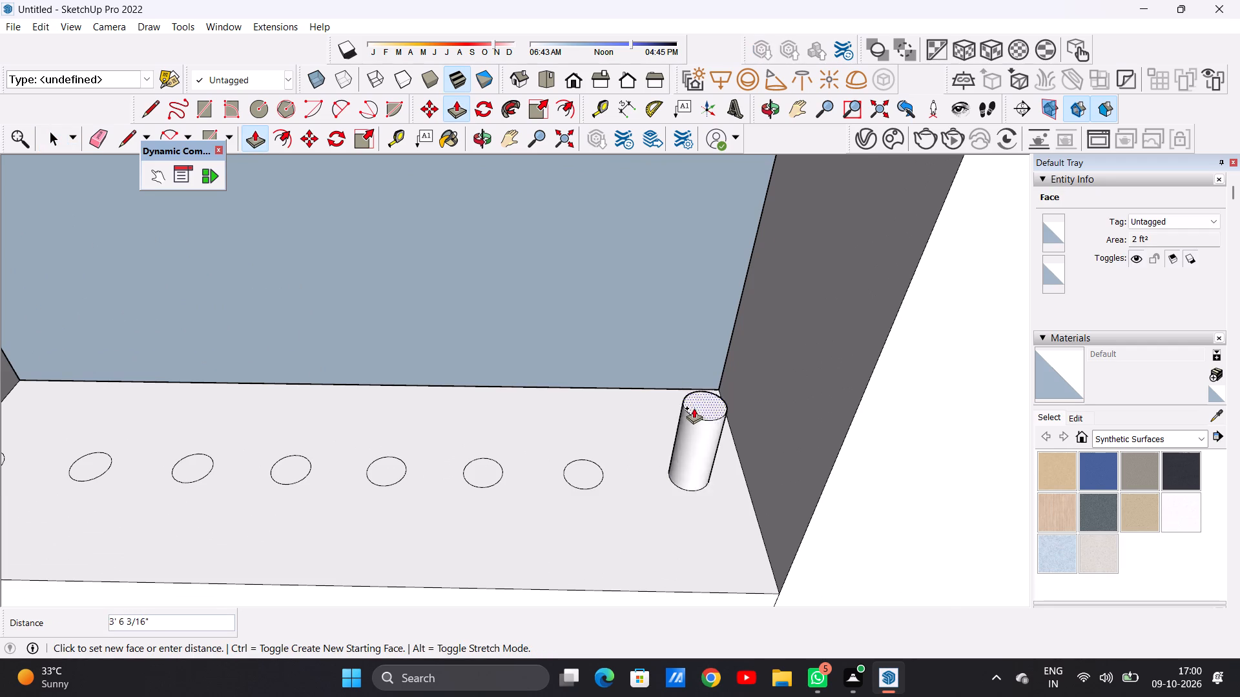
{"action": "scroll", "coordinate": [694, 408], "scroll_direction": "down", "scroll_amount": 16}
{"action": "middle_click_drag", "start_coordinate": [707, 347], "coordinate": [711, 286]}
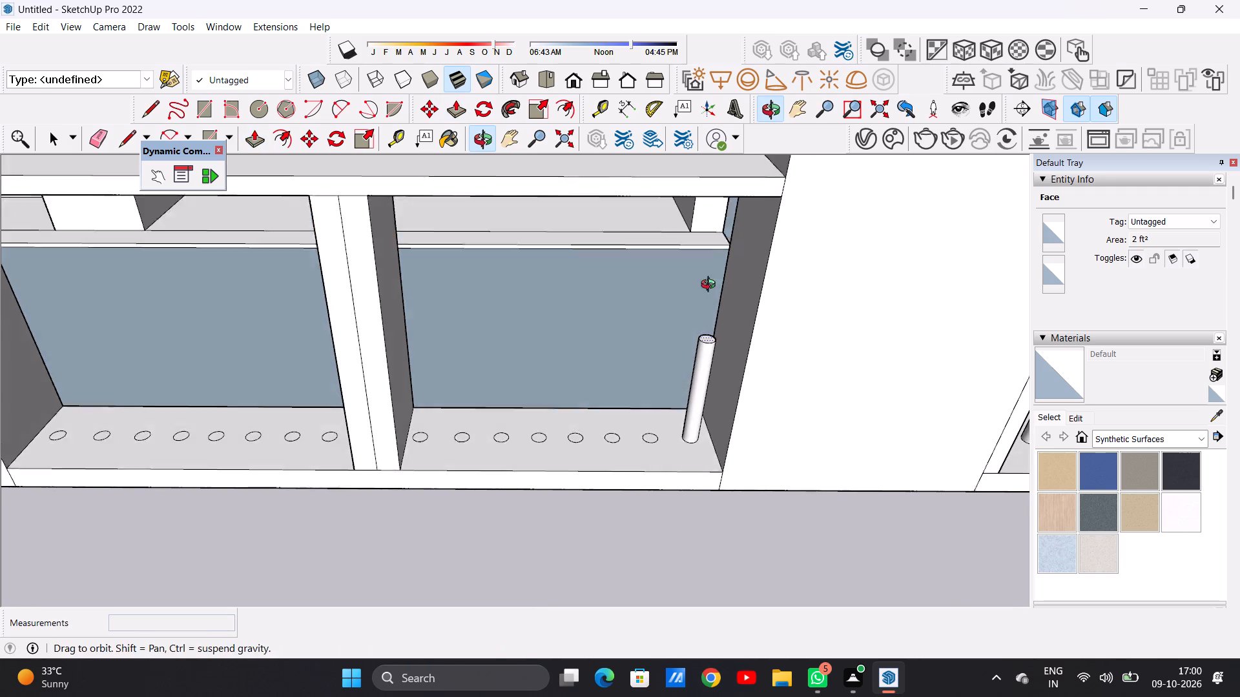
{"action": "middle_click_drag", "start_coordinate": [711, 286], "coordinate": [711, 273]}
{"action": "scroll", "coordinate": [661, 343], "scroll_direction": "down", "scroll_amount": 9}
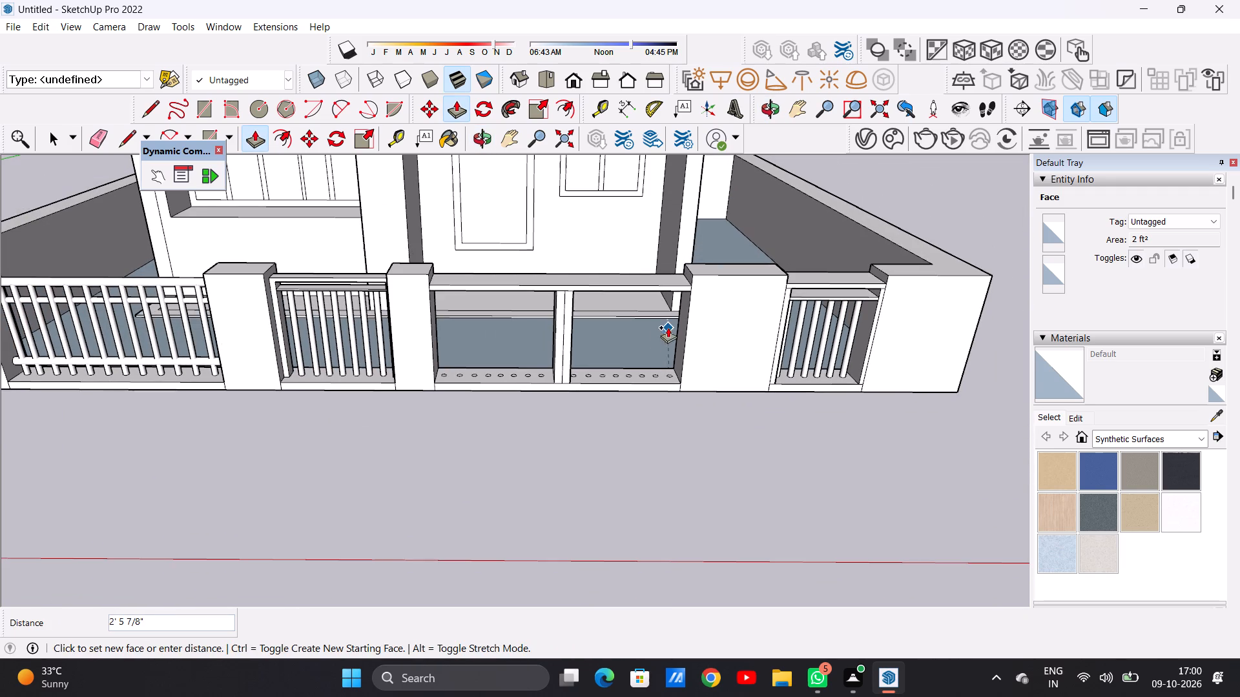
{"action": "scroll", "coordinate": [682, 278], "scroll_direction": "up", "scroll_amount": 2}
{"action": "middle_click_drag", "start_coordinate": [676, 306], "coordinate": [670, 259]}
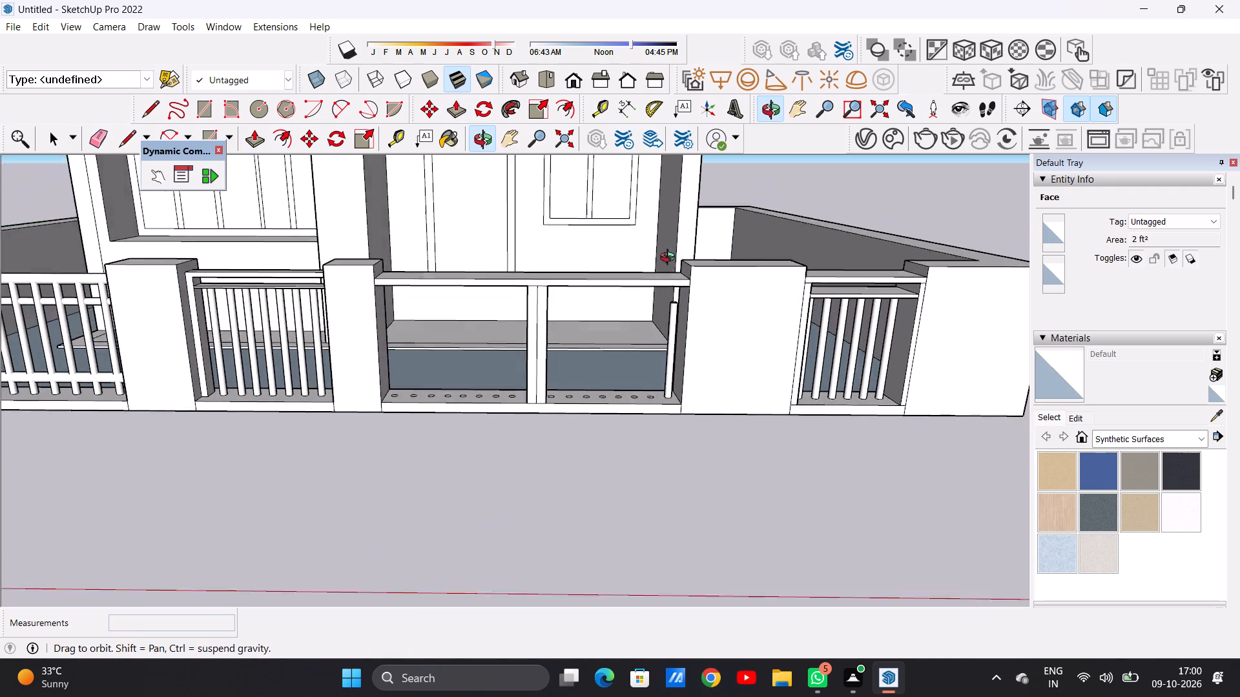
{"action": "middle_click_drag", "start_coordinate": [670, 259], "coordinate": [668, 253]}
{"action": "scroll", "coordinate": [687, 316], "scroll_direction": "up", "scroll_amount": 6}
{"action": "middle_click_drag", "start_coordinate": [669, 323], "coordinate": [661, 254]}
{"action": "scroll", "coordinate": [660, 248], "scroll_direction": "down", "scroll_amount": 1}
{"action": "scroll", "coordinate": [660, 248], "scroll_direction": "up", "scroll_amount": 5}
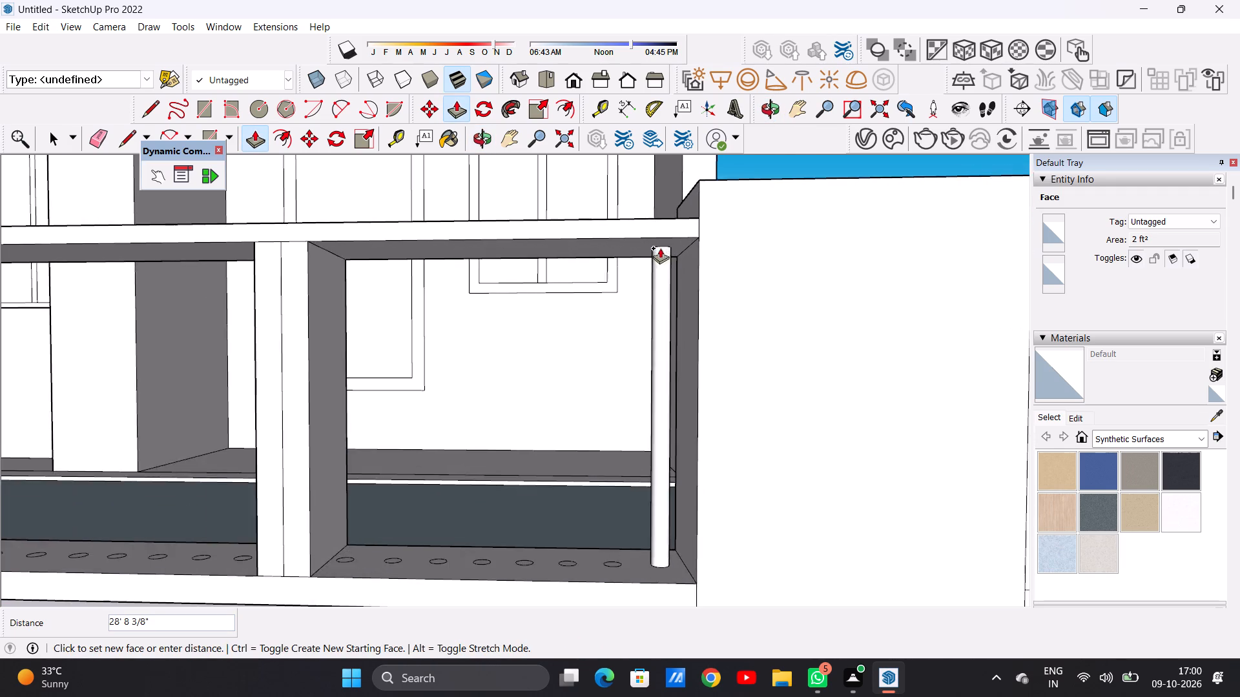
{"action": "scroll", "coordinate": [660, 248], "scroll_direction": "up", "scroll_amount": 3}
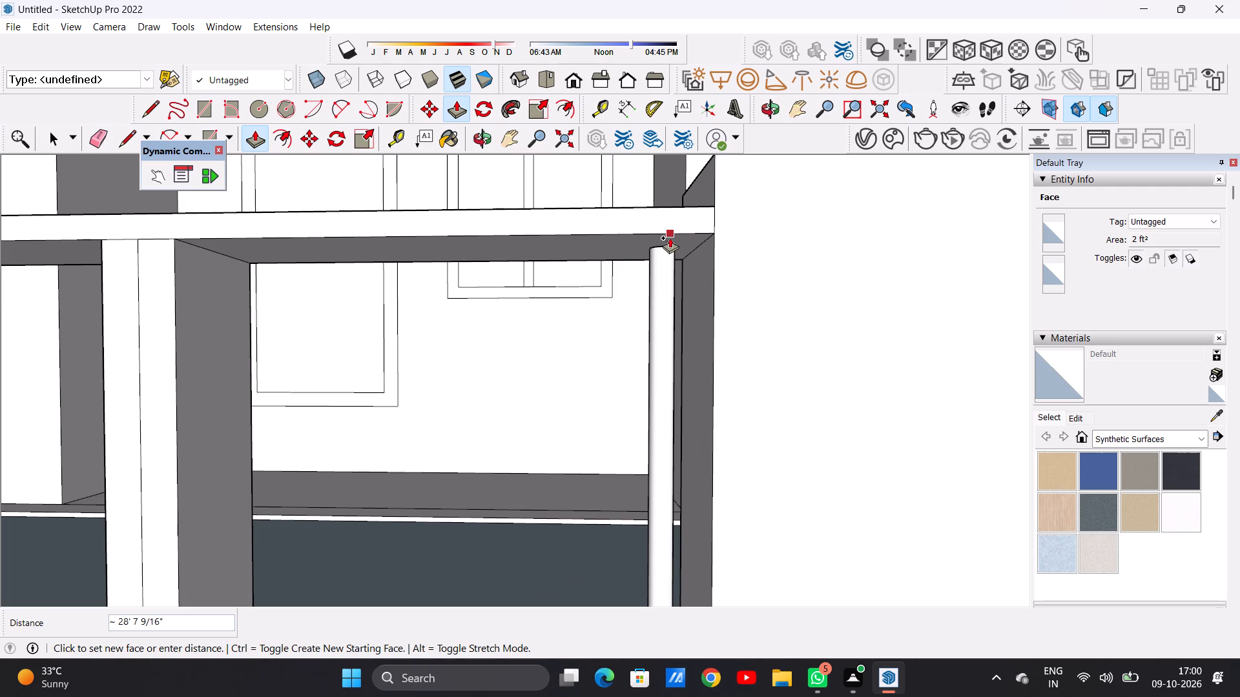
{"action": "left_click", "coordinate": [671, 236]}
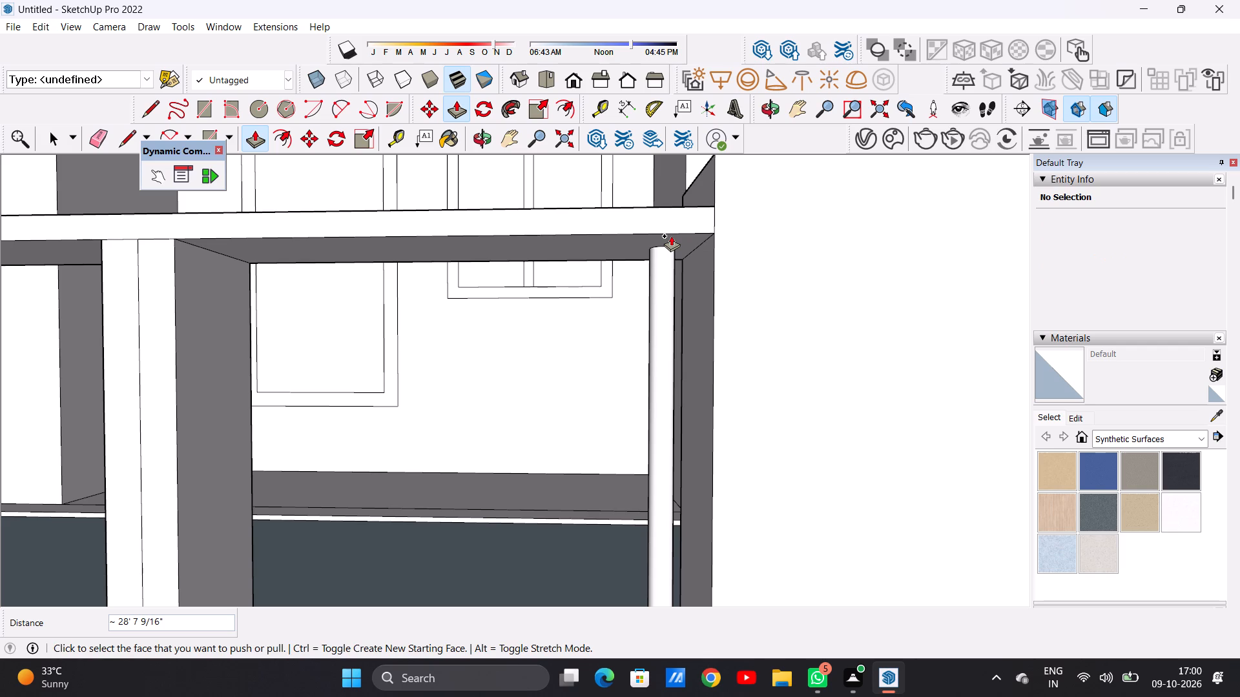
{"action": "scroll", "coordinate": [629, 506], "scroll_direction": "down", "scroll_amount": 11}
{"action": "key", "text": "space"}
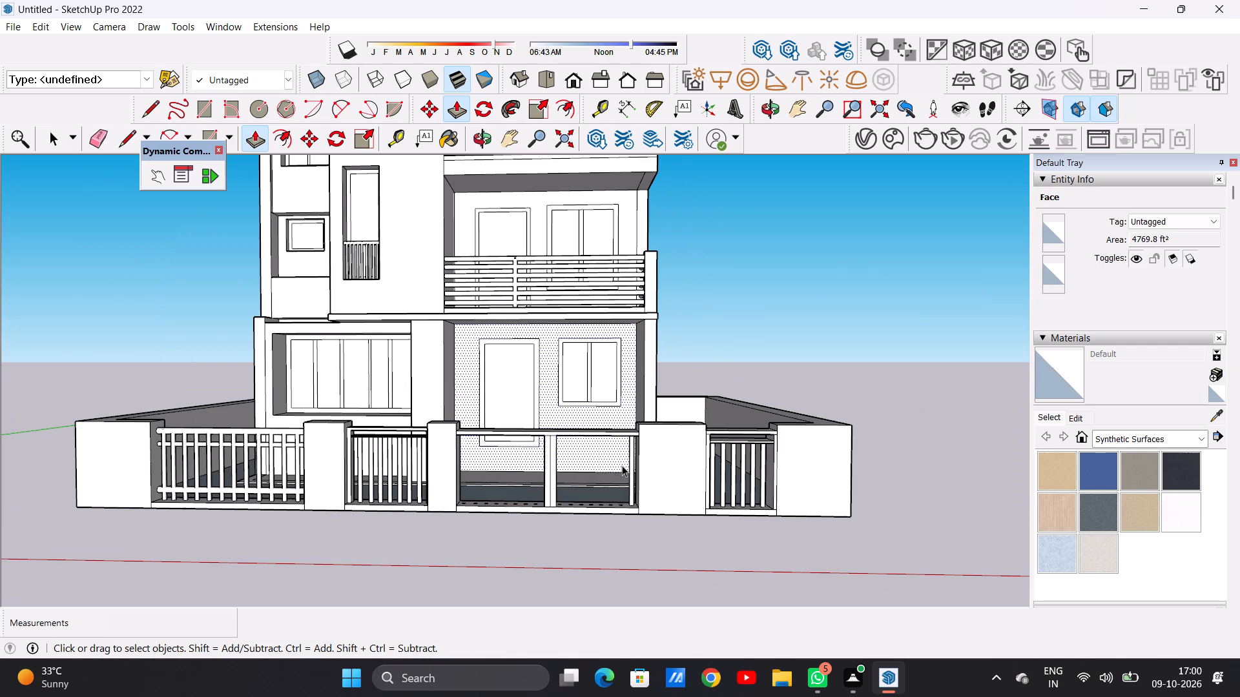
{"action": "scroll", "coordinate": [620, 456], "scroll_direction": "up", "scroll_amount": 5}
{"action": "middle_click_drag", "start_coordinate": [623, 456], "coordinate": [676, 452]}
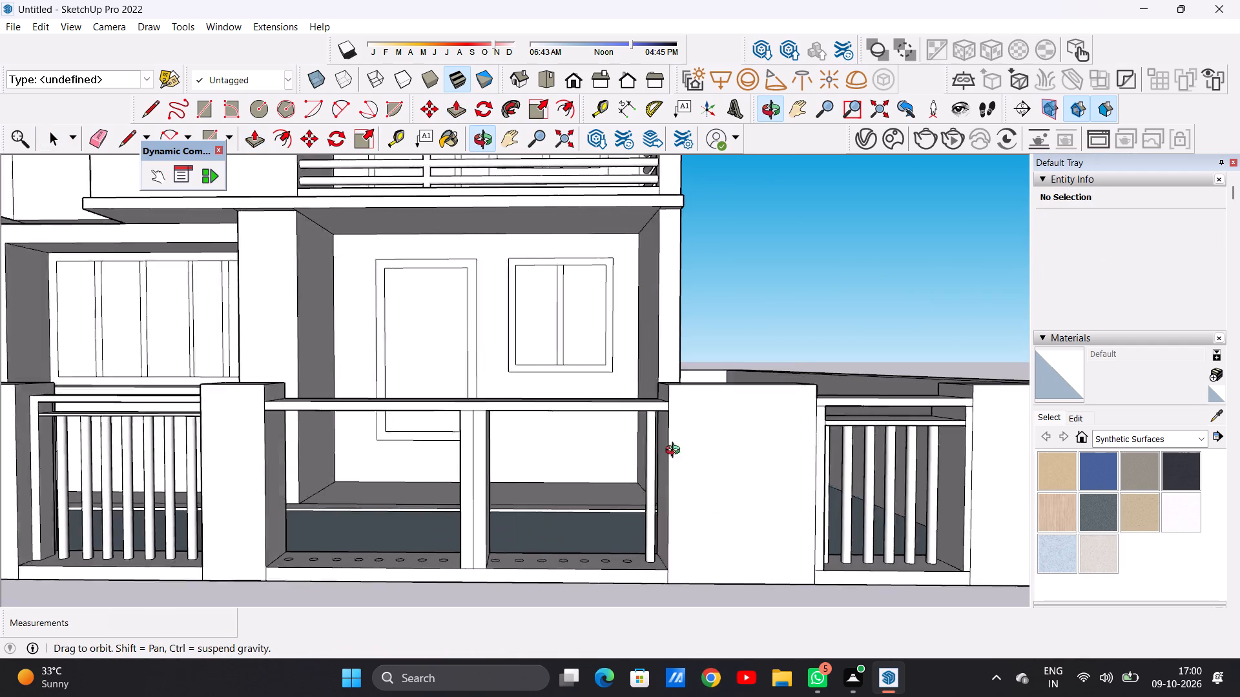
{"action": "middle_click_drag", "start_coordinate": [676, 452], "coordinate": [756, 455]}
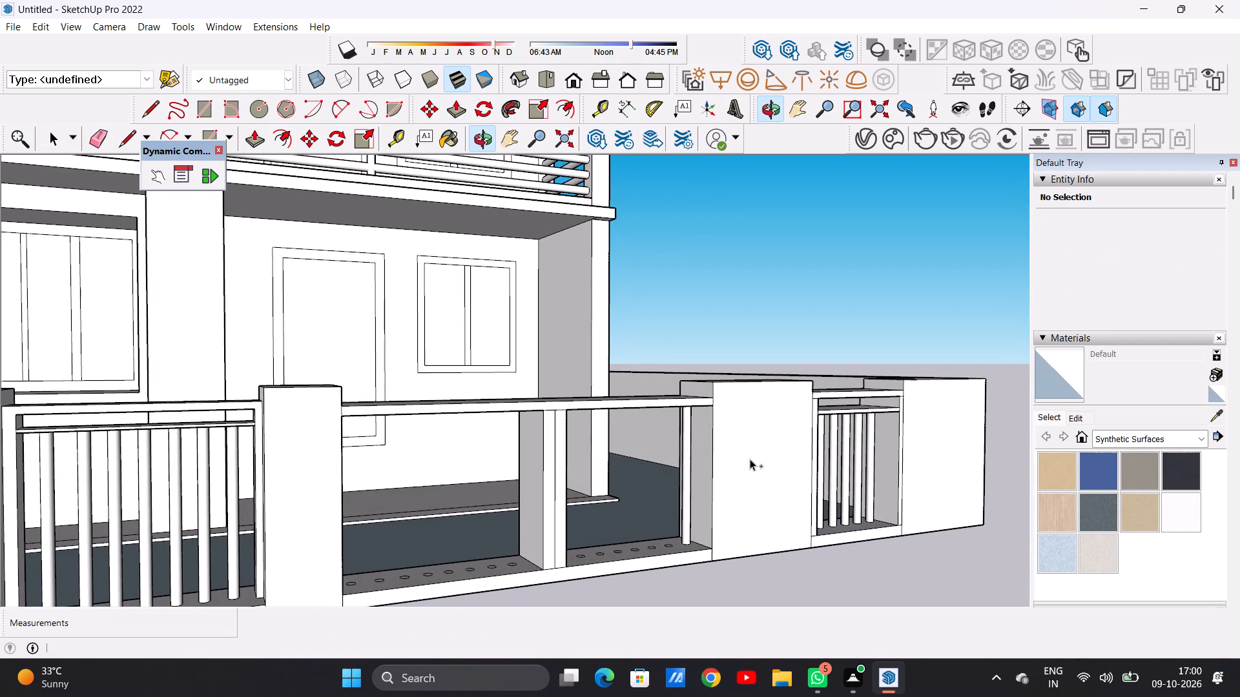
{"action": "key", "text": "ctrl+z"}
Draw a circle of about 10 9/16" radius on the wide pillar's inner side face, just below the top rail.
{"action": "middle_click_drag", "start_coordinate": [689, 490], "coordinate": [690, 576]}
{"action": "scroll", "coordinate": [701, 533], "scroll_direction": "up", "scroll_amount": 6}
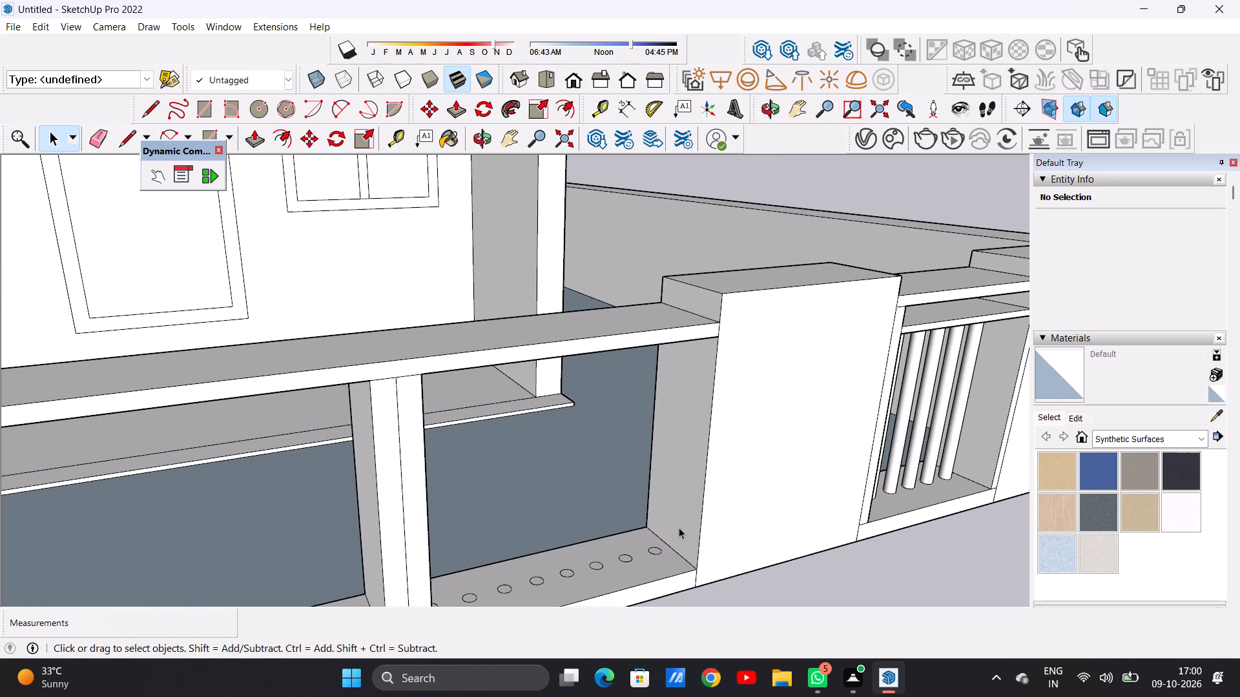
{"action": "key", "text": "c"}
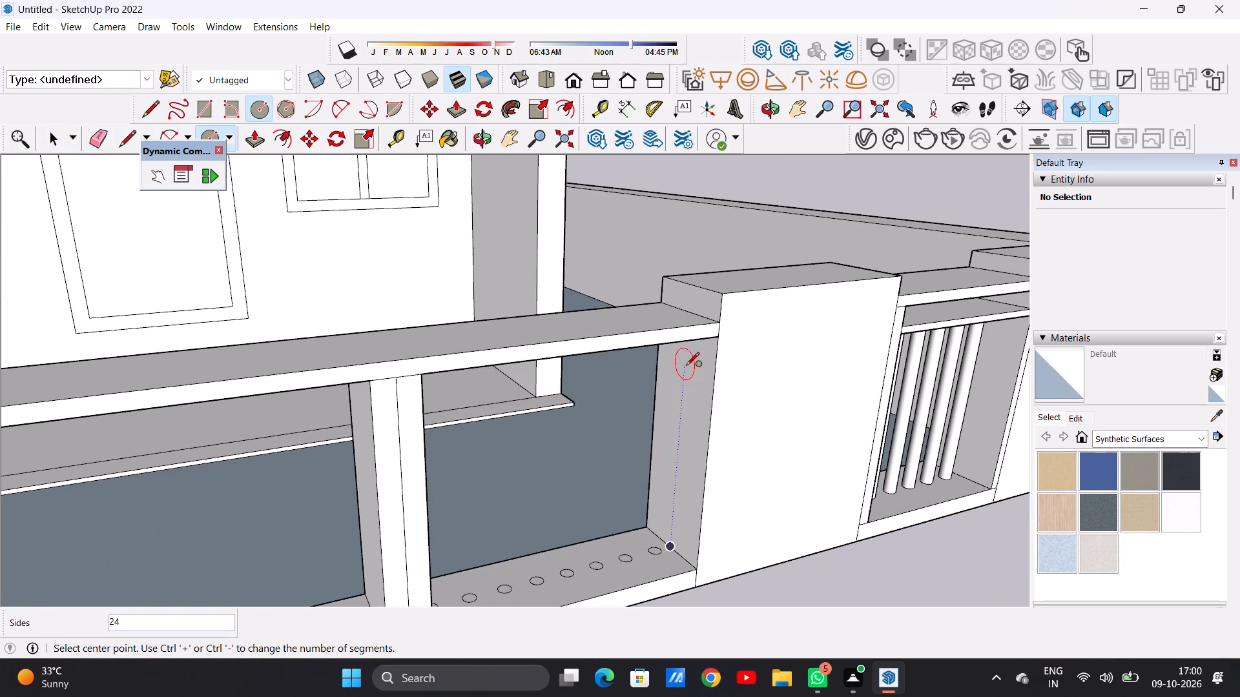
{"action": "middle_click_drag", "start_coordinate": [687, 367], "coordinate": [672, 318]}
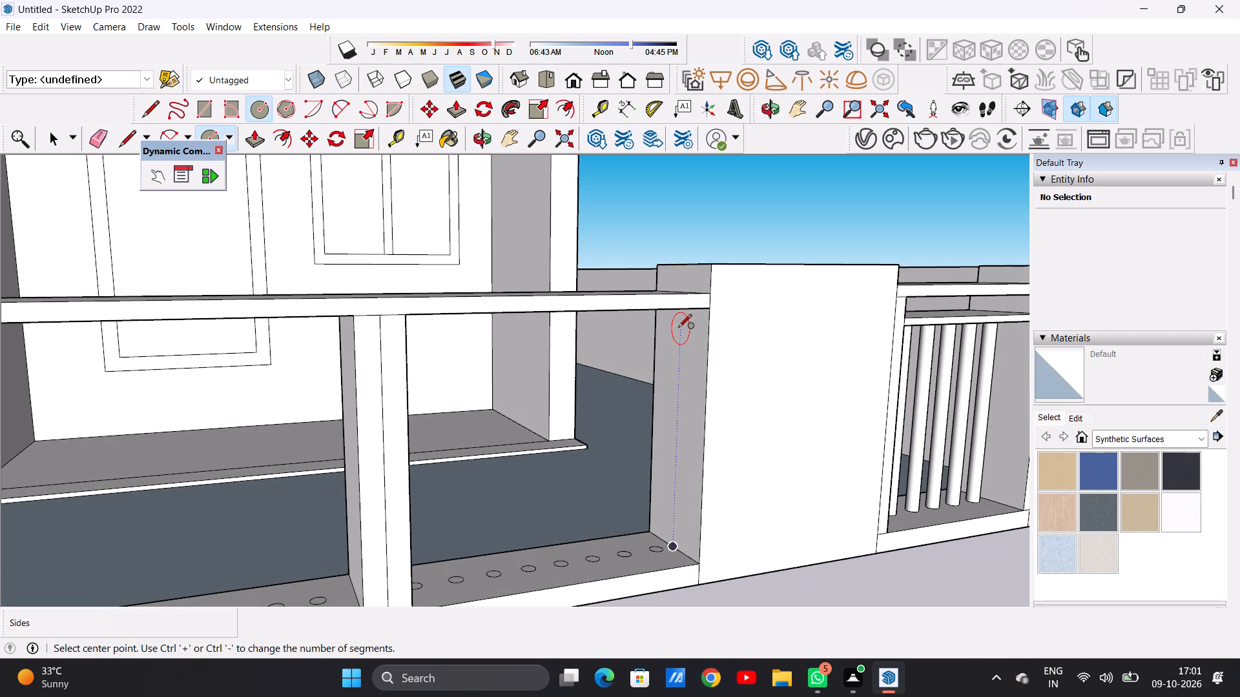
{"action": "scroll", "coordinate": [678, 328], "scroll_direction": "up", "scroll_amount": 4}
{"action": "left_click", "coordinate": [678, 328]}
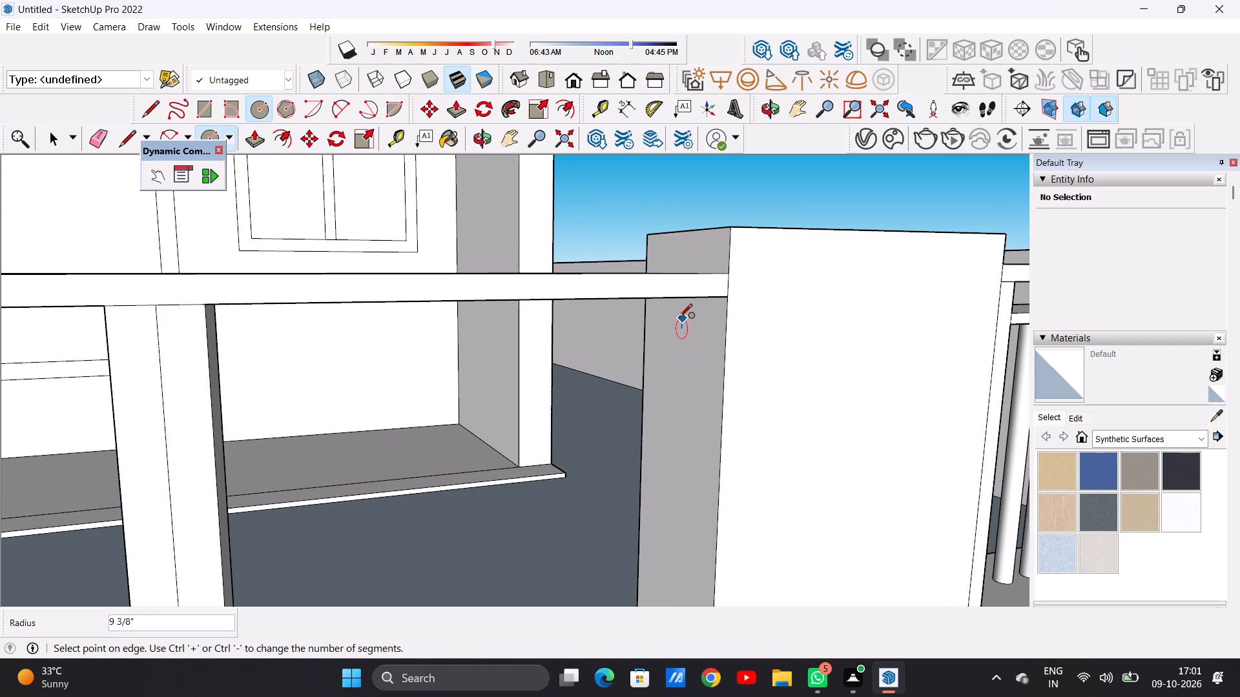
{"action": "left_click", "coordinate": [681, 317]}
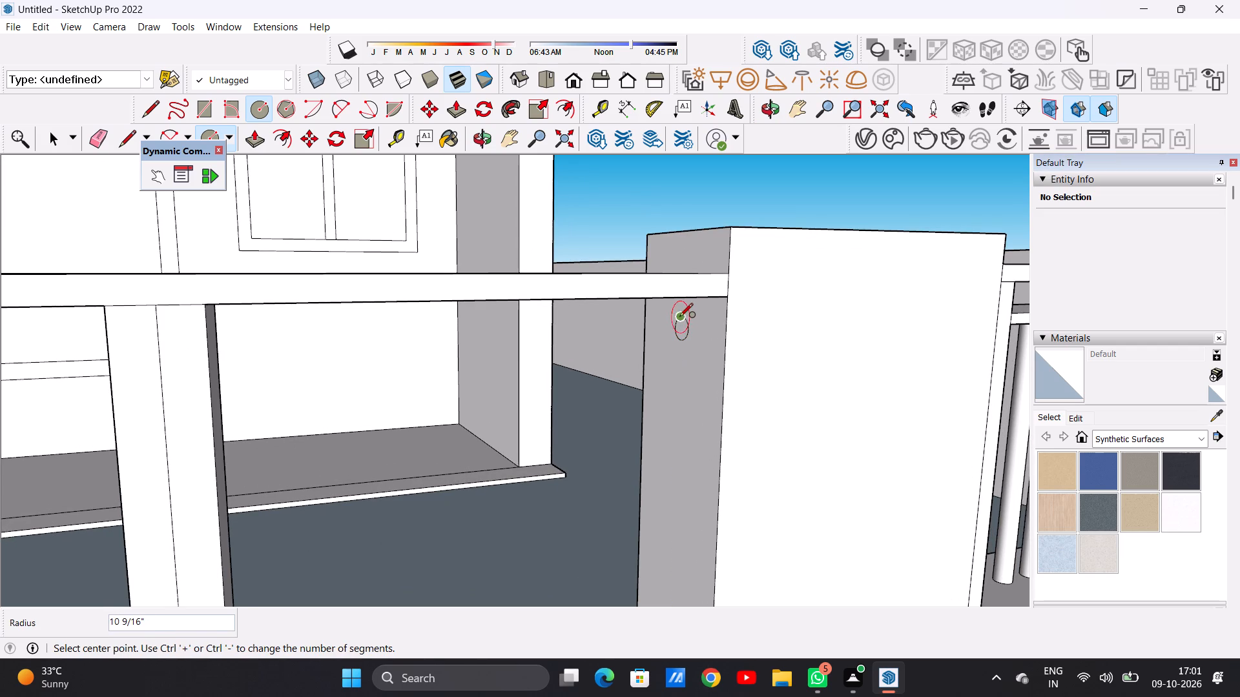
{"action": "key", "text": "space"}
Examine the front railing and the open bay from several angles, comparing it with the finished bays beside it.
{"action": "scroll", "coordinate": [844, 453], "scroll_direction": "down", "scroll_amount": 10}
{"action": "middle_click_drag", "start_coordinate": [778, 447], "coordinate": [679, 439]}
{"action": "scroll", "coordinate": [736, 432], "scroll_direction": "down", "scroll_amount": 3}
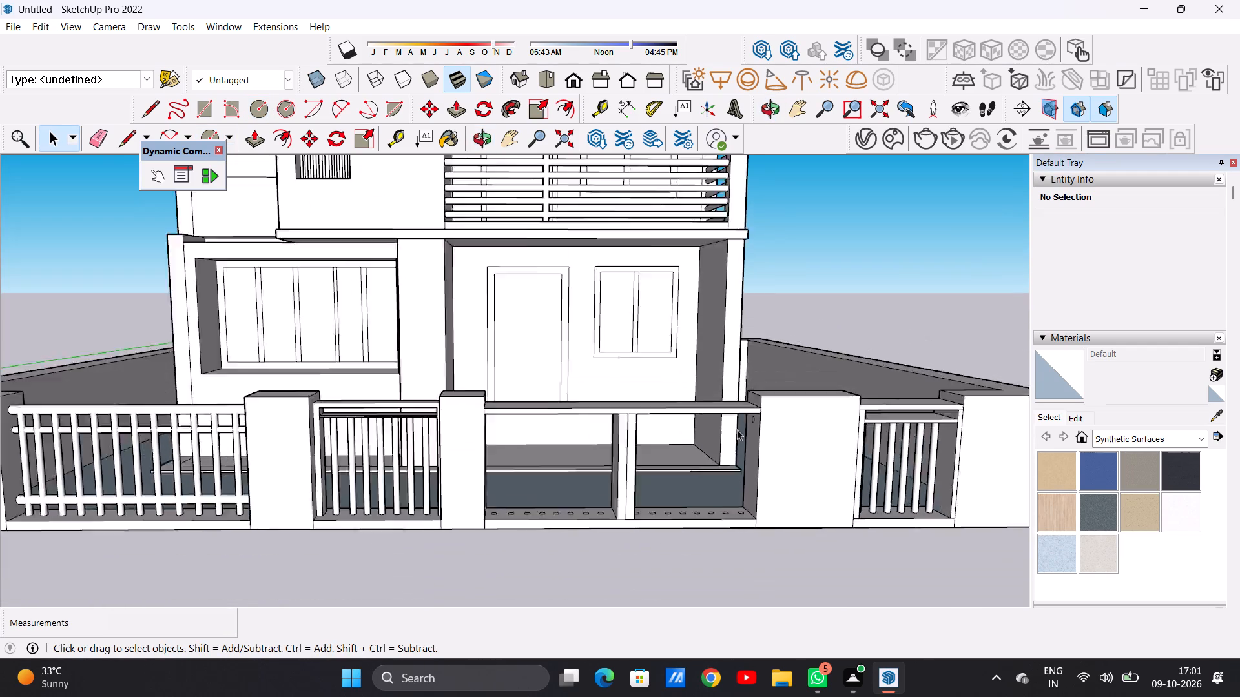
{"action": "scroll", "coordinate": [737, 429], "scroll_direction": "down", "scroll_amount": 7}
{"action": "middle_click_drag", "start_coordinate": [762, 454], "coordinate": [687, 430]}
{"action": "scroll", "coordinate": [690, 435], "scroll_direction": "up", "scroll_amount": 3}
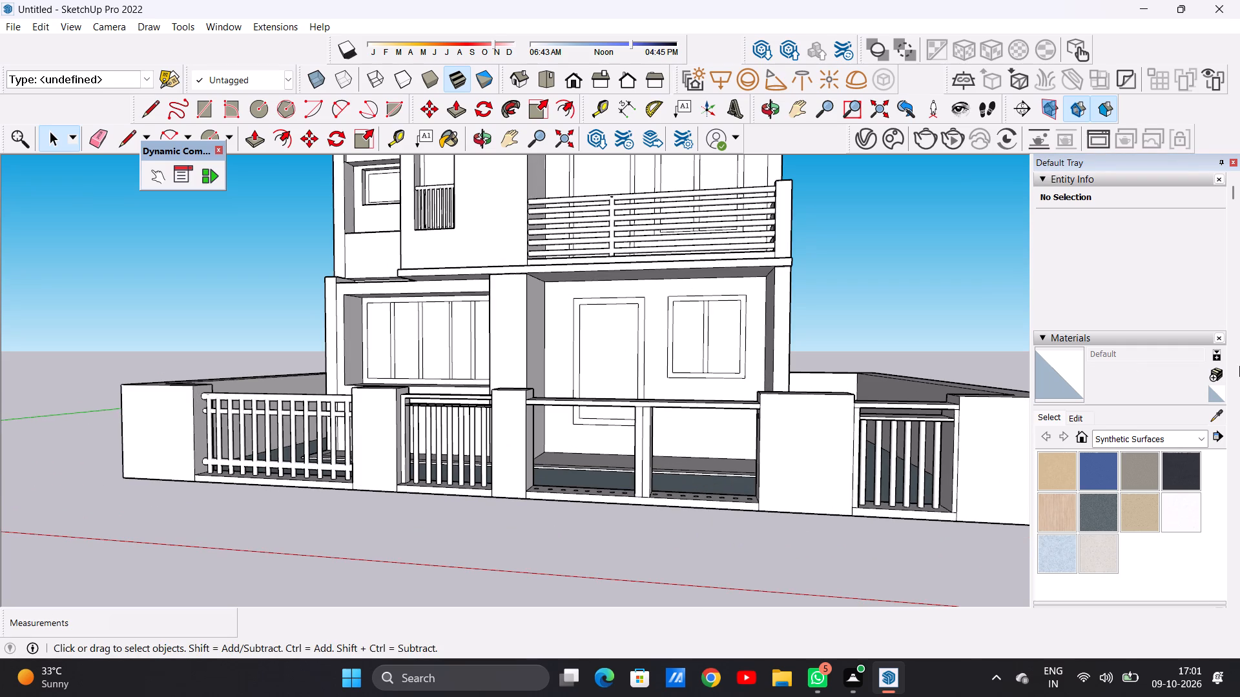
{"action": "scroll", "coordinate": [610, 401], "scroll_direction": "down", "scroll_amount": 4}
{"action": "middle_click_drag", "start_coordinate": [638, 434], "coordinate": [667, 419]}
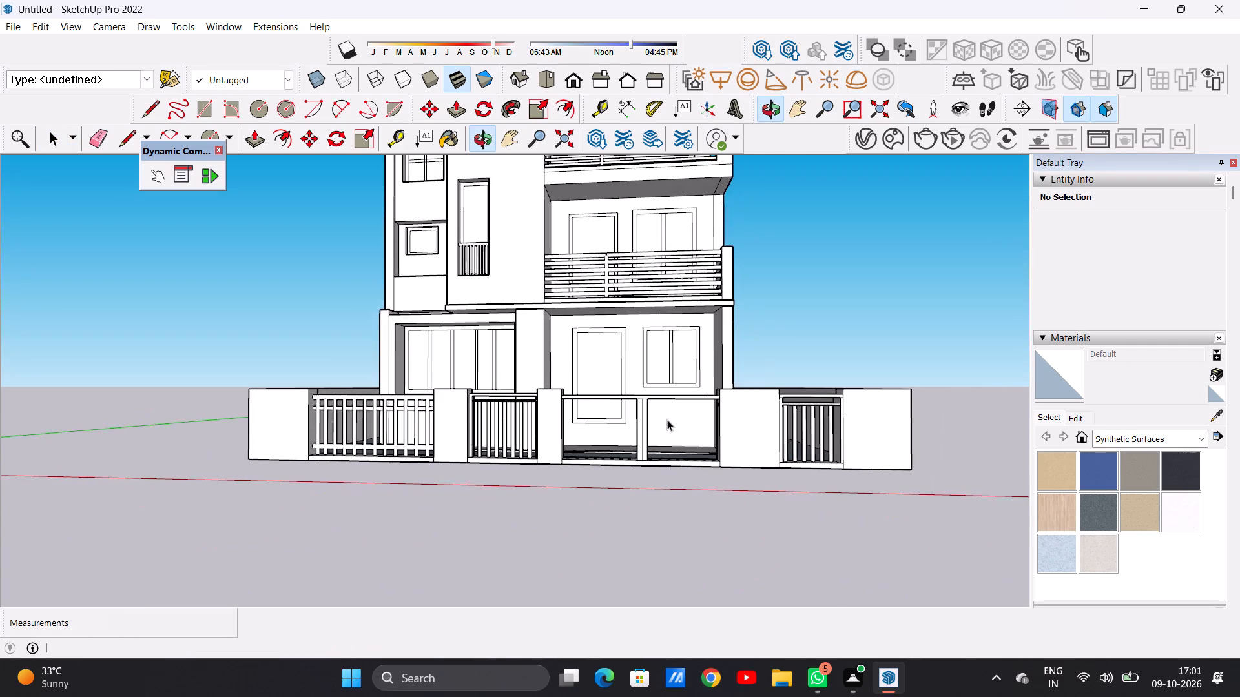
{"action": "scroll", "coordinate": [694, 409], "scroll_direction": "up", "scroll_amount": 5}
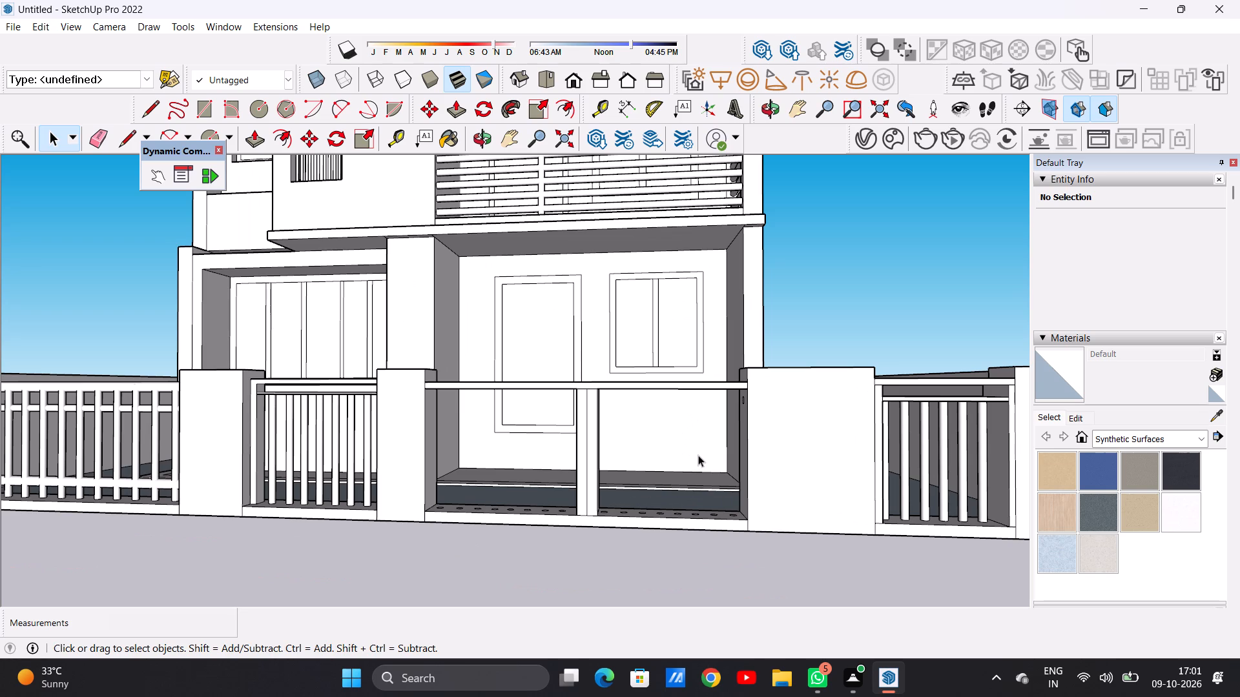
{"action": "scroll", "coordinate": [670, 438], "scroll_direction": "down", "scroll_amount": 2}
{"action": "middle_click_drag", "start_coordinate": [674, 434], "coordinate": [692, 439]}
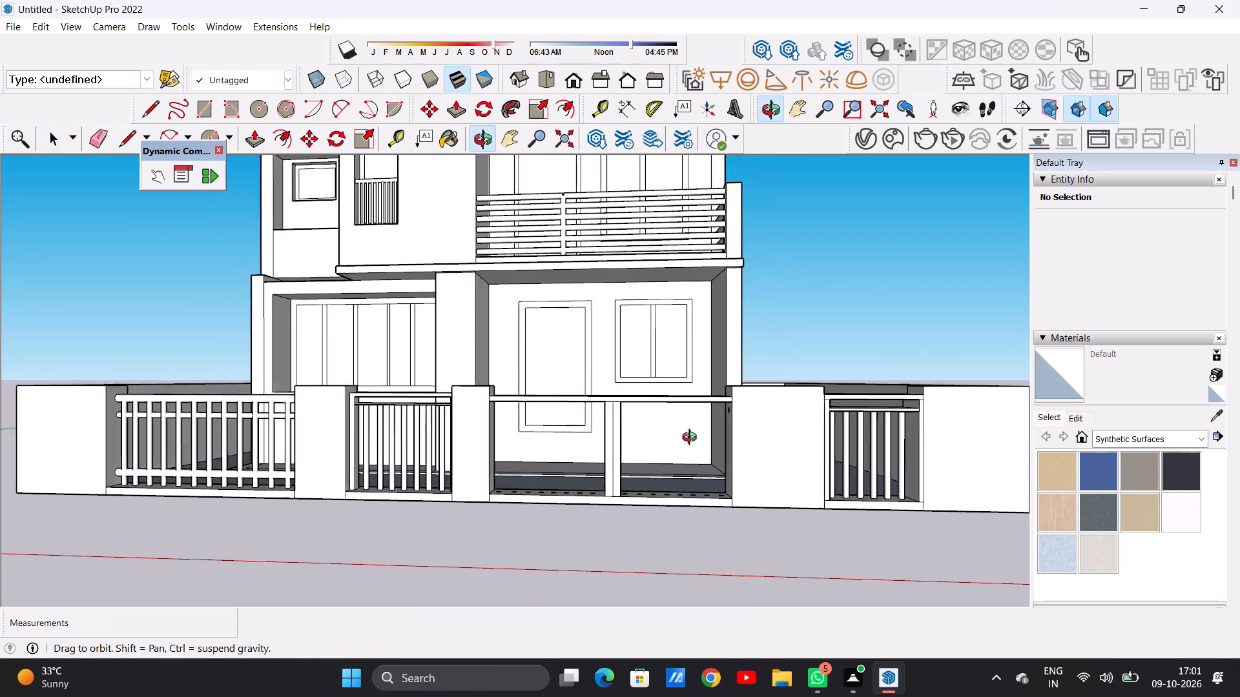
{"action": "middle_click_drag", "start_coordinate": [692, 439], "coordinate": [749, 443]}
{"action": "middle_click_drag", "start_coordinate": [752, 455], "coordinate": [755, 481]}
{"action": "scroll", "coordinate": [735, 483], "scroll_direction": "up", "scroll_amount": 3}
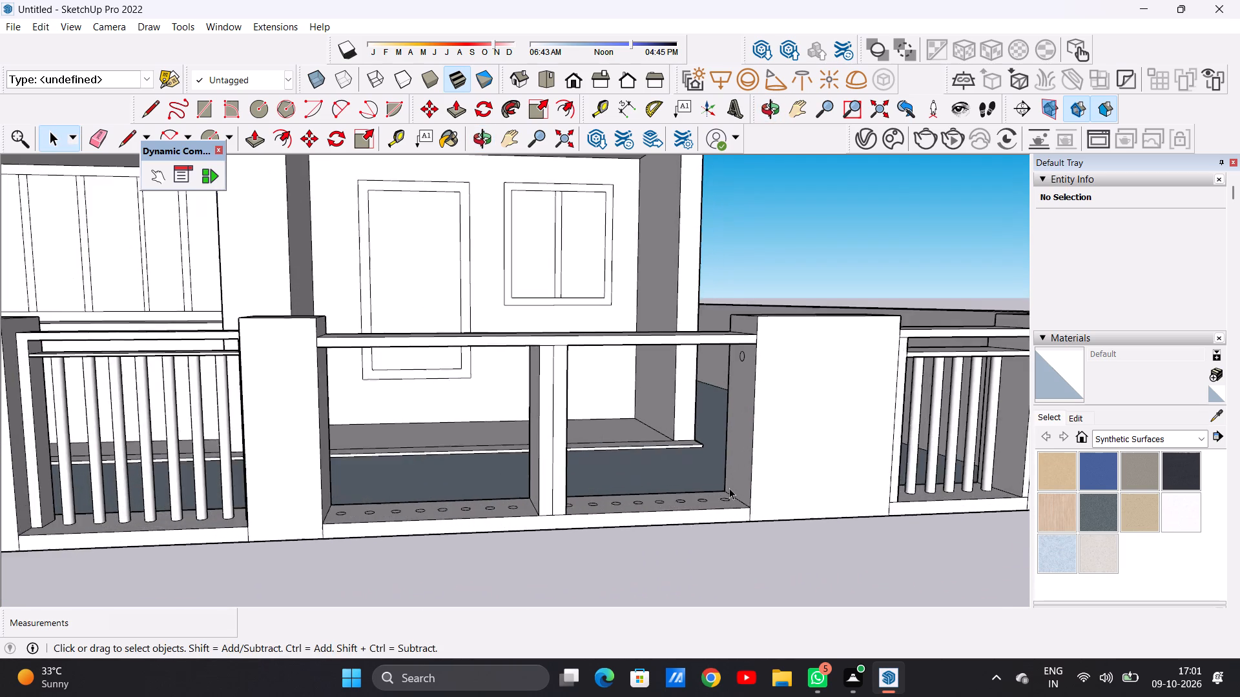
{"action": "scroll", "coordinate": [729, 488], "scroll_direction": "up", "scroll_amount": 9}
{"action": "scroll", "coordinate": [734, 481], "scroll_direction": "down", "scroll_amount": 4}
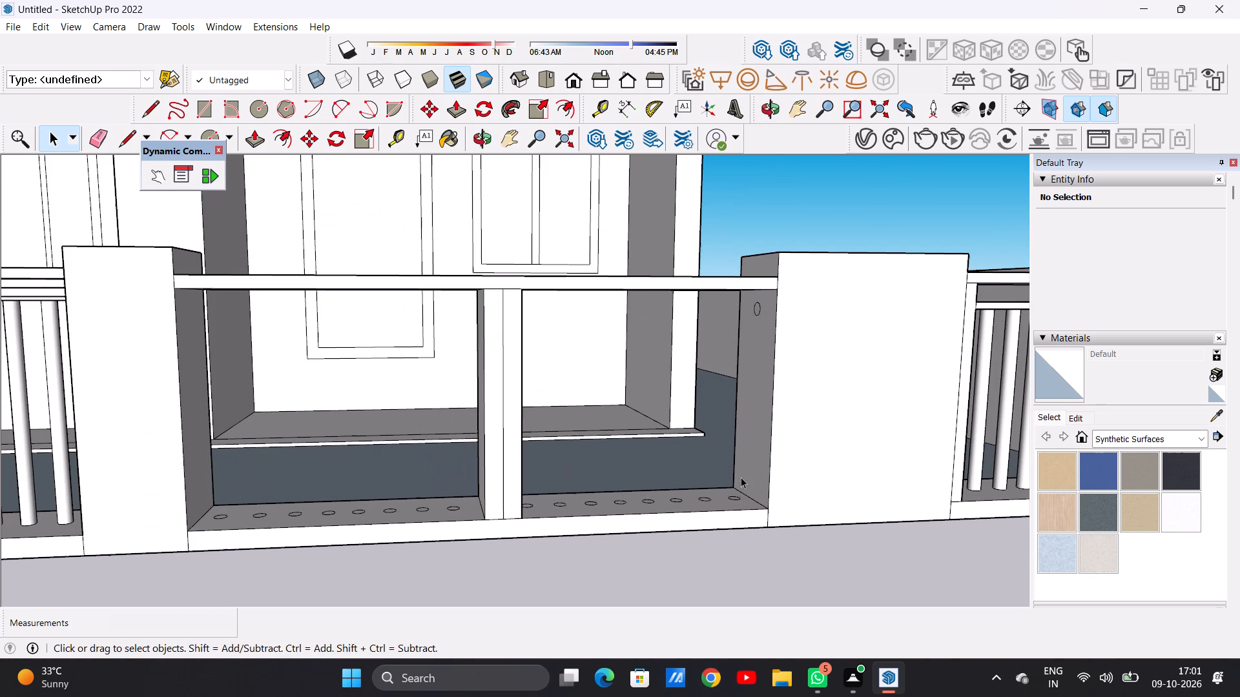
{"action": "scroll", "coordinate": [740, 478], "scroll_direction": "down", "scroll_amount": 1}
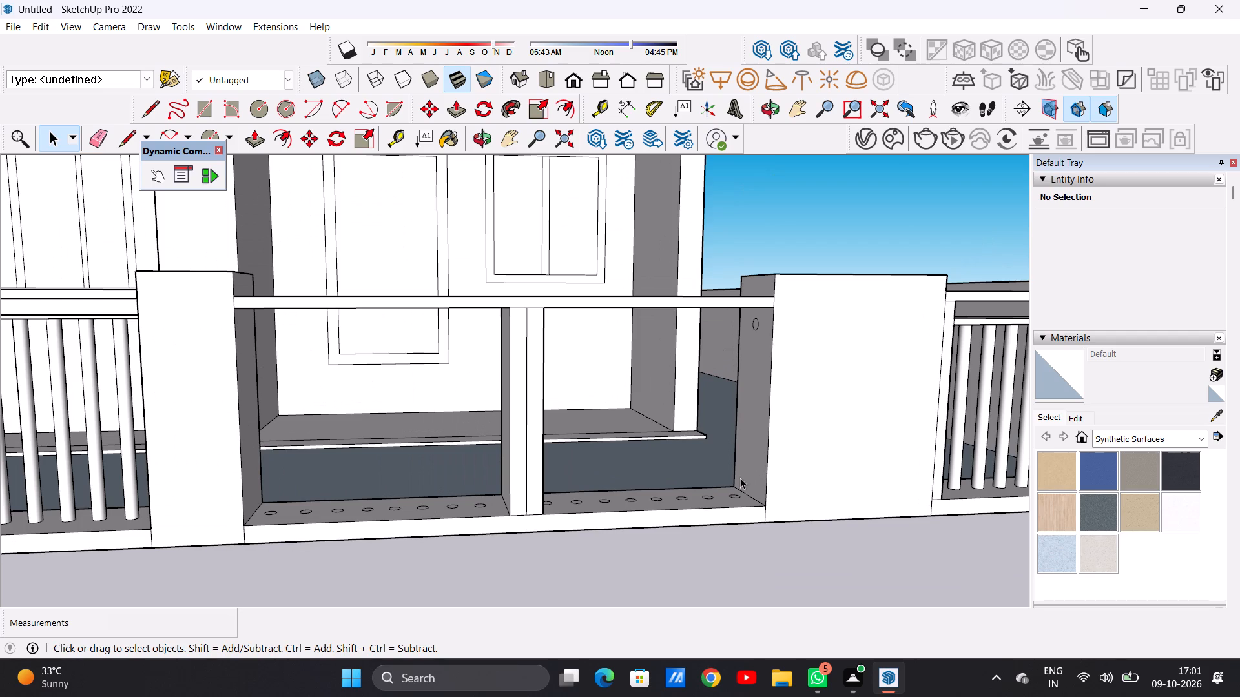
{"action": "scroll", "coordinate": [741, 467], "scroll_direction": "down", "scroll_amount": 1}
Copy the circle on the wide pillar's inner side face about 21' 8" straight down, to just above the base.
{"action": "scroll", "coordinate": [741, 472], "scroll_direction": "up", "scroll_amount": 4}
{"action": "scroll", "coordinate": [781, 258], "scroll_direction": "up", "scroll_amount": 2}
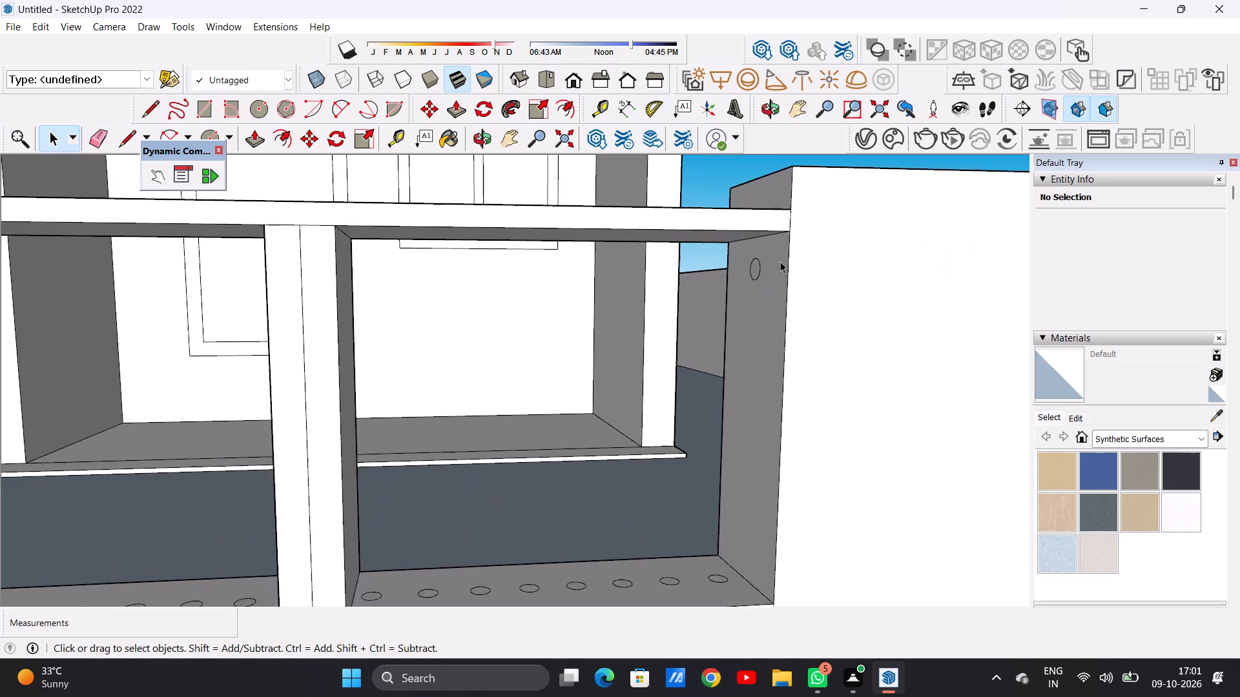
{"action": "scroll", "coordinate": [780, 261], "scroll_direction": "up", "scroll_amount": 6}
{"action": "double_click", "coordinate": [749, 271]}
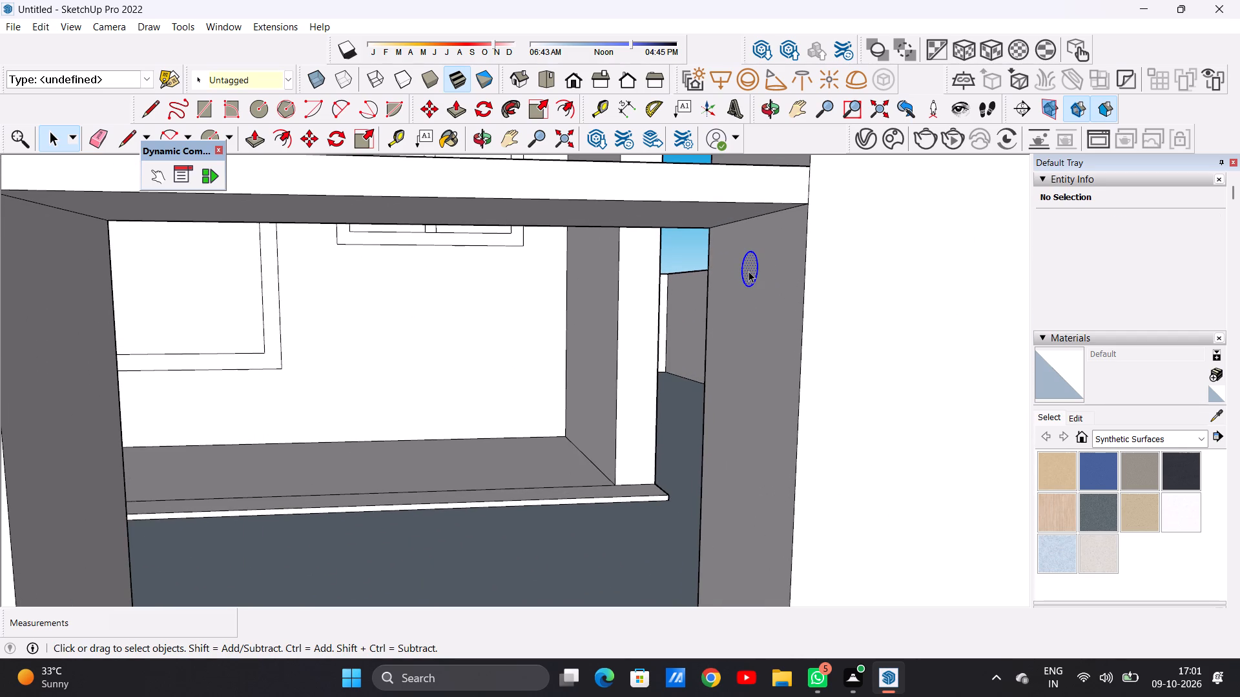
{"action": "key", "text": "m"}
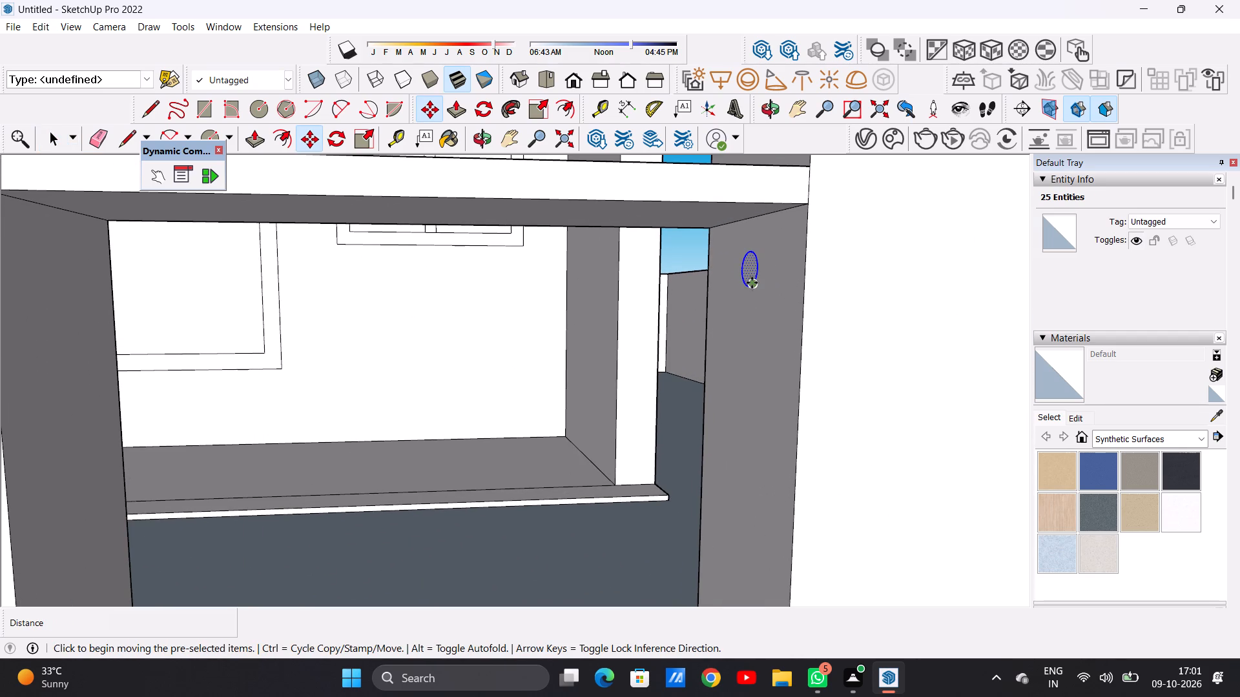
{"action": "left_click", "coordinate": [752, 283]}
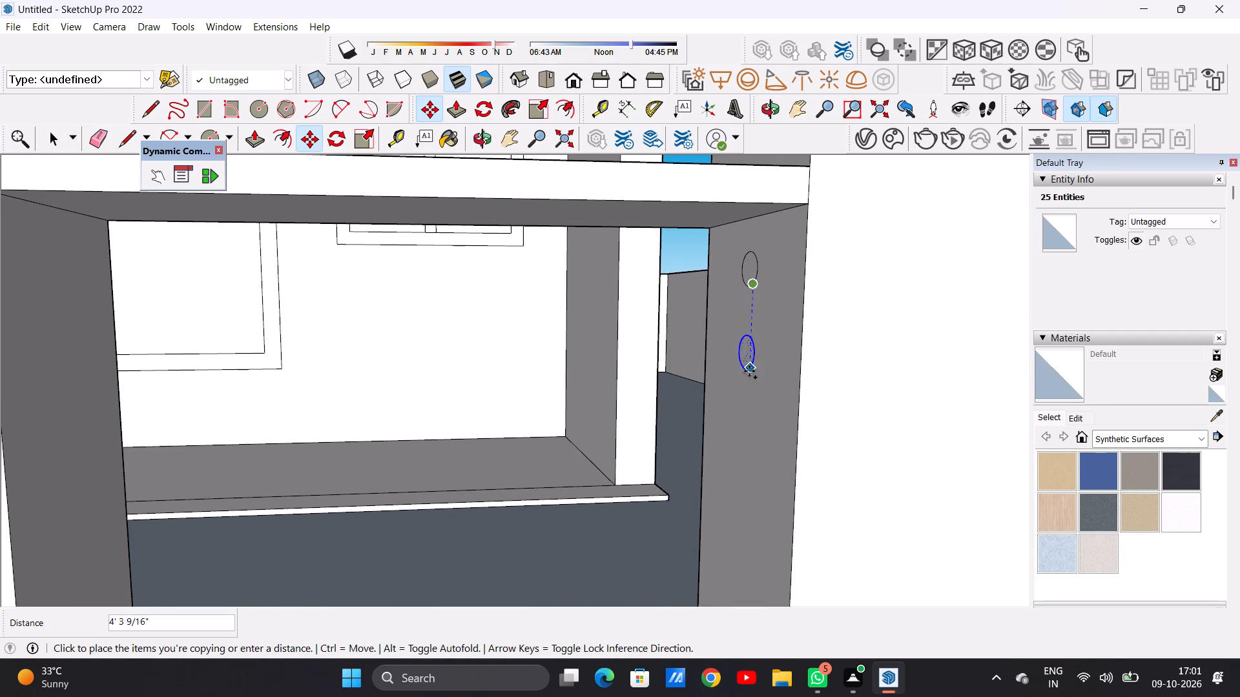
{"action": "scroll", "coordinate": [749, 371], "scroll_direction": "down", "scroll_amount": 11}
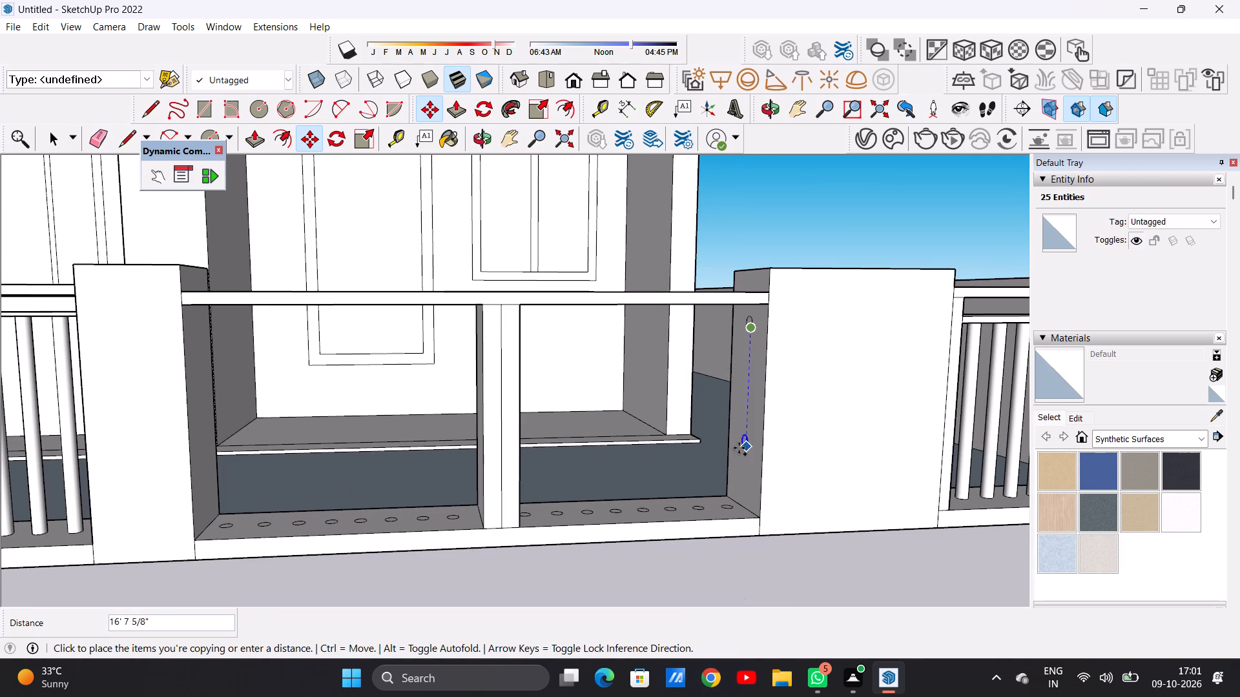
{"action": "scroll", "coordinate": [739, 460], "scroll_direction": "up", "scroll_amount": 5}
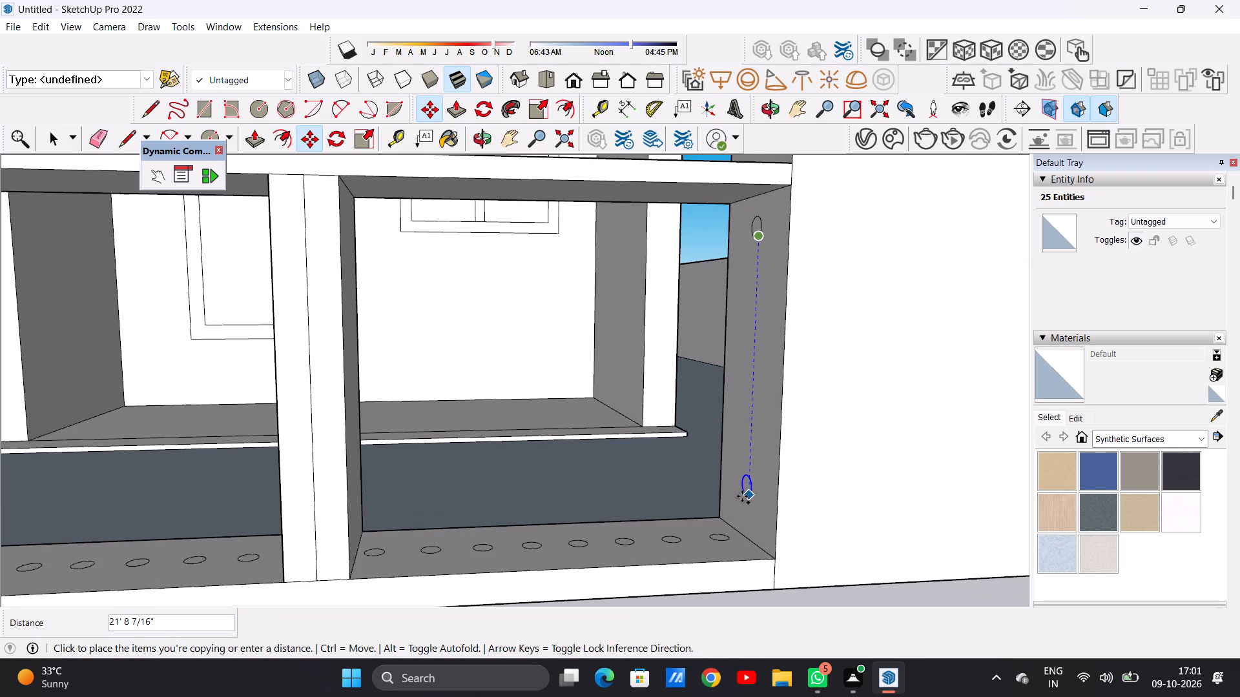
{"action": "left_click", "coordinate": [741, 493]}
{"action": "key", "text": "space"}
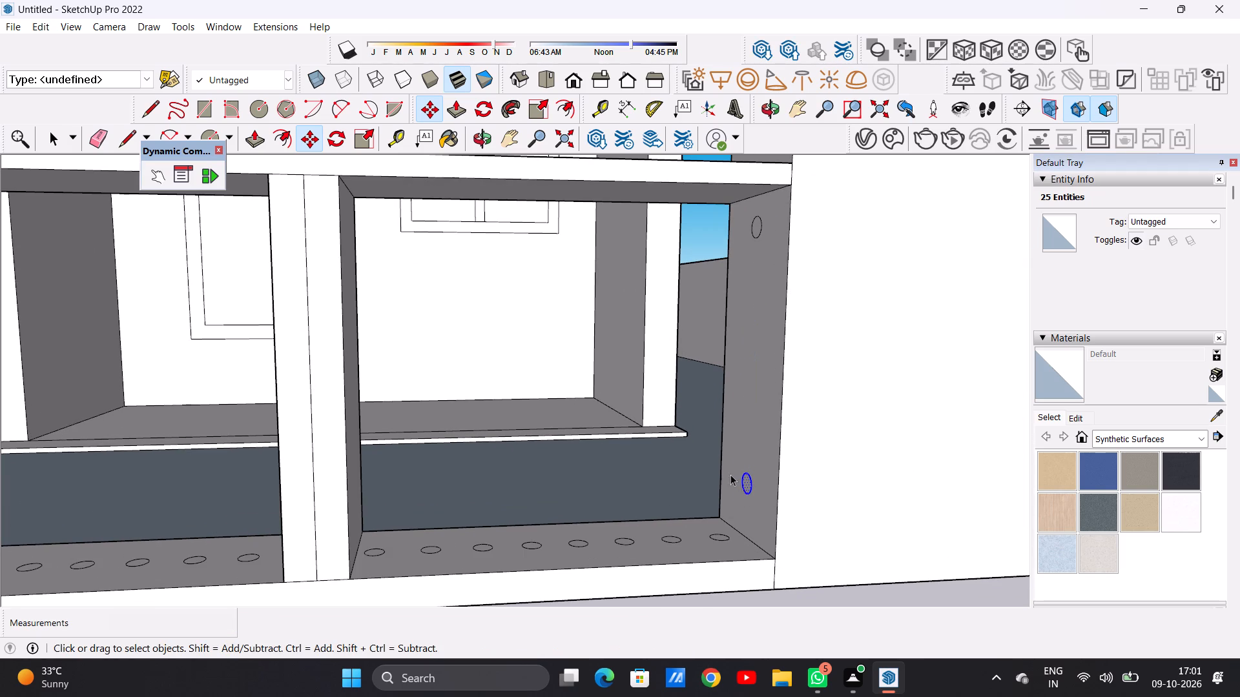
{"action": "scroll", "coordinate": [724, 457], "scroll_direction": "down", "scroll_amount": 9}
{"action": "left_click", "coordinate": [751, 565]}
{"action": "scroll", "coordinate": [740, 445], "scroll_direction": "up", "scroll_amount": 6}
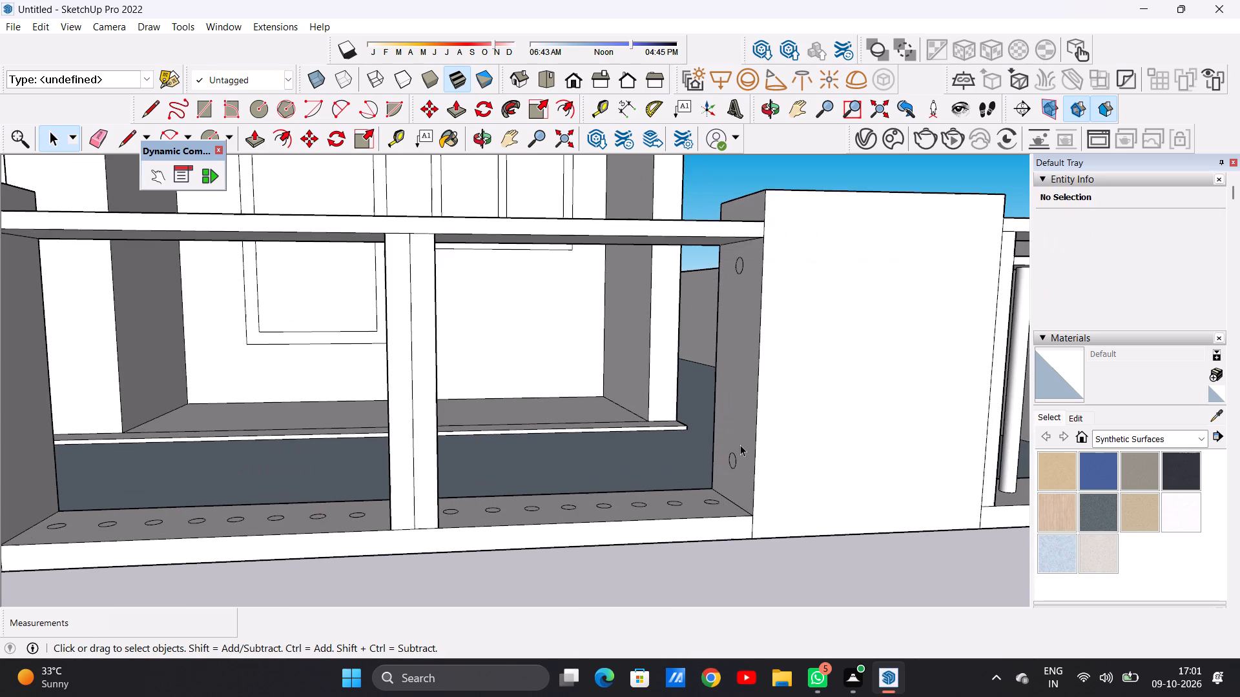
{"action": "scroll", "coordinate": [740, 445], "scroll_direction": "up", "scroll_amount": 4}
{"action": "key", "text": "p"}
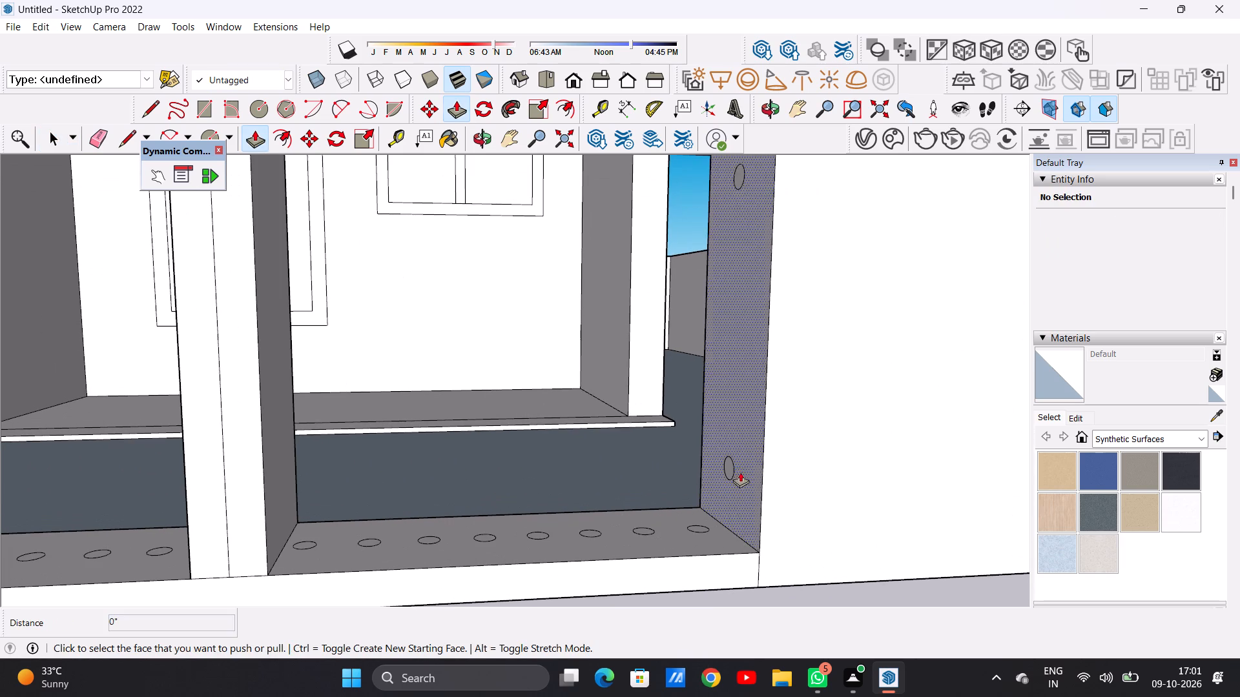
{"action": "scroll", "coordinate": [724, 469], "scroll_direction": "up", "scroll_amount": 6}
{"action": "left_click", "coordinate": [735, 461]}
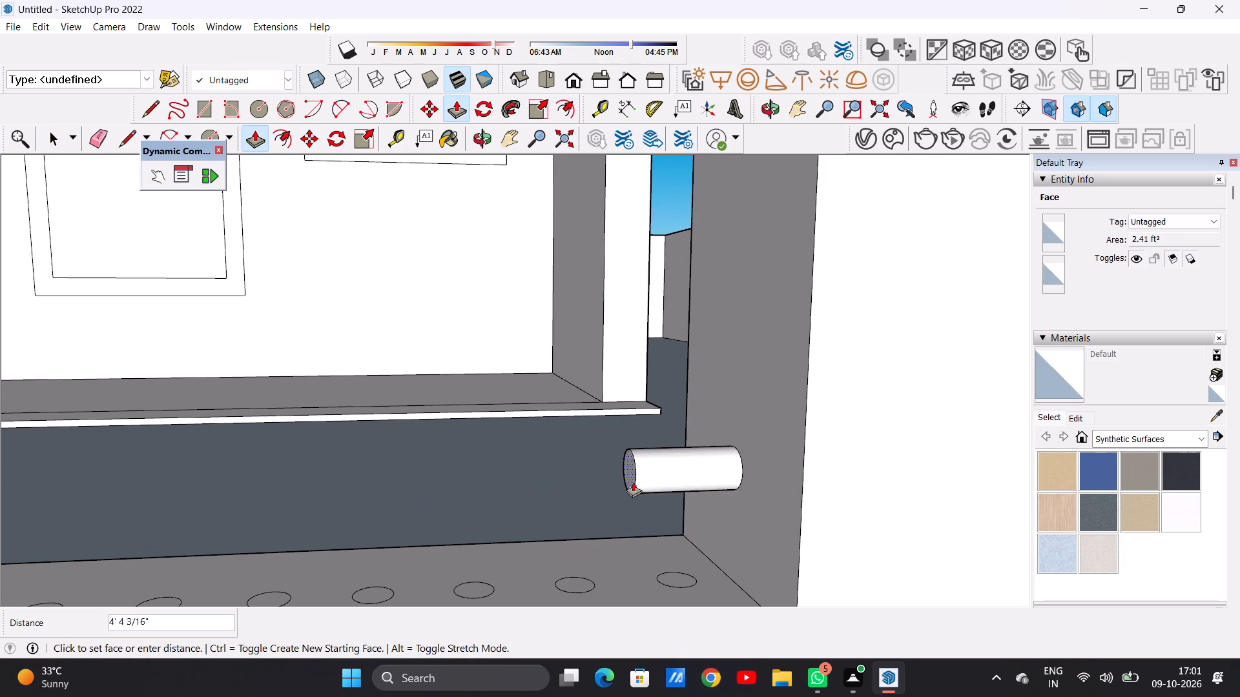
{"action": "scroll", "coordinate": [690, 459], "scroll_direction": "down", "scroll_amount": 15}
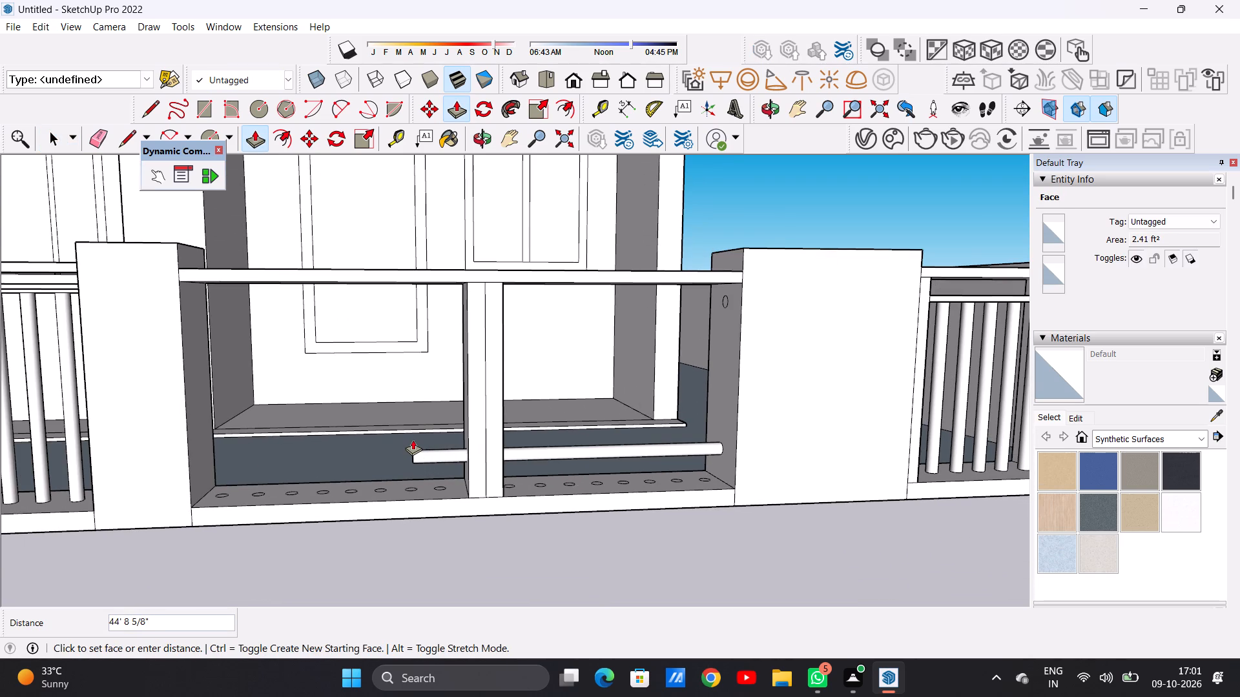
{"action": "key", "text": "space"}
Extrude the upper circle on the wide pillar about 72' 9" across the open bay to the narrow pillar.
{"action": "scroll", "coordinate": [663, 374], "scroll_direction": "down", "scroll_amount": 7}
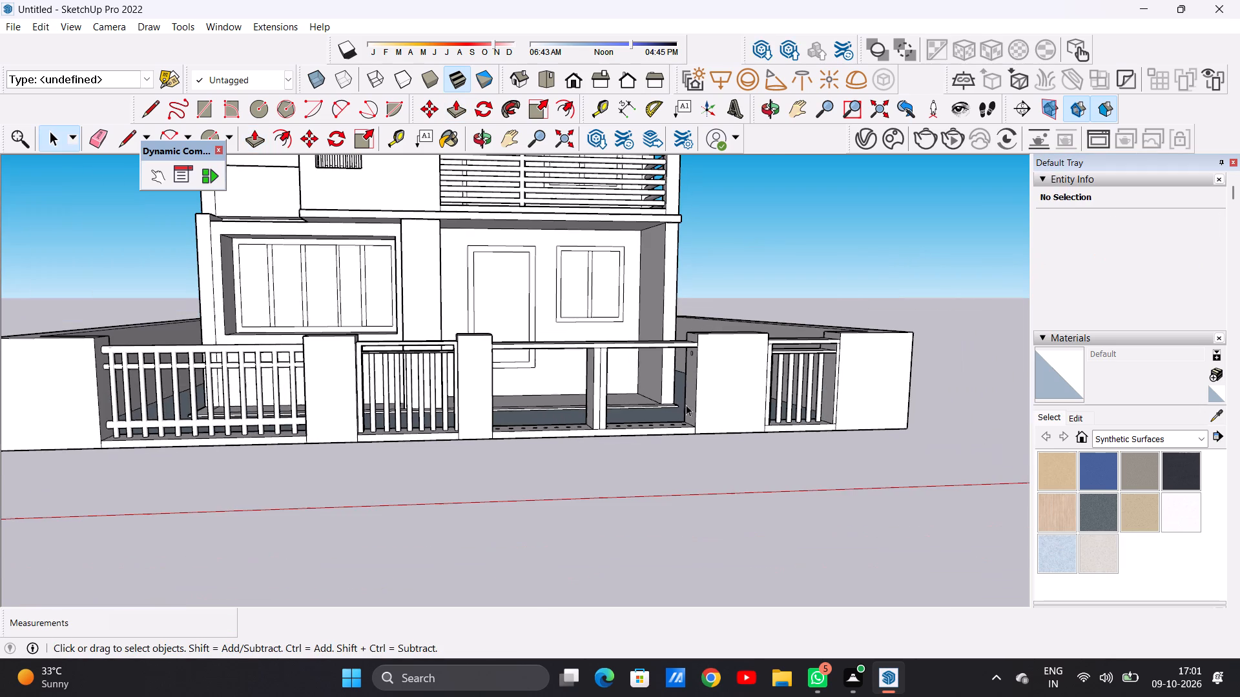
{"action": "scroll", "coordinate": [772, 360], "scroll_direction": "down", "scroll_amount": 3}
{"action": "scroll", "coordinate": [630, 488], "scroll_direction": "down", "scroll_amount": 1}
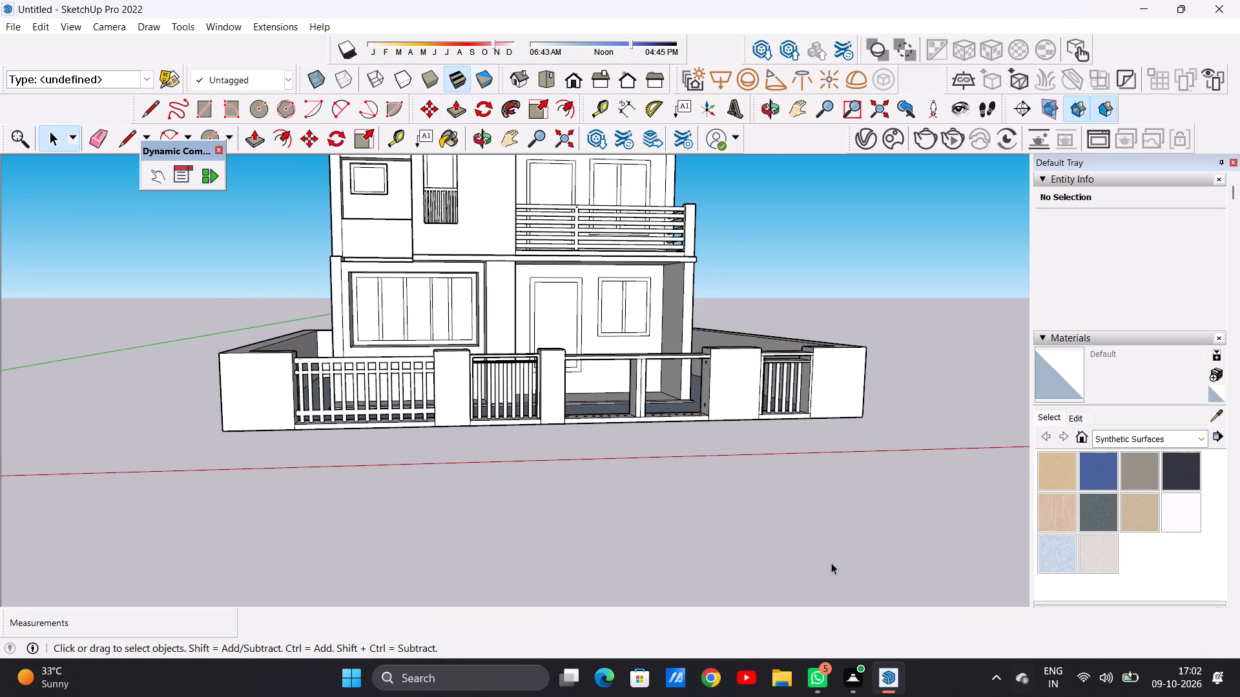
{"action": "scroll", "coordinate": [723, 392], "scroll_direction": "down", "scroll_amount": 3}
{"action": "scroll", "coordinate": [698, 363], "scroll_direction": "up", "scroll_amount": 13}
{"action": "scroll", "coordinate": [754, 423], "scroll_direction": "down", "scroll_amount": 2}
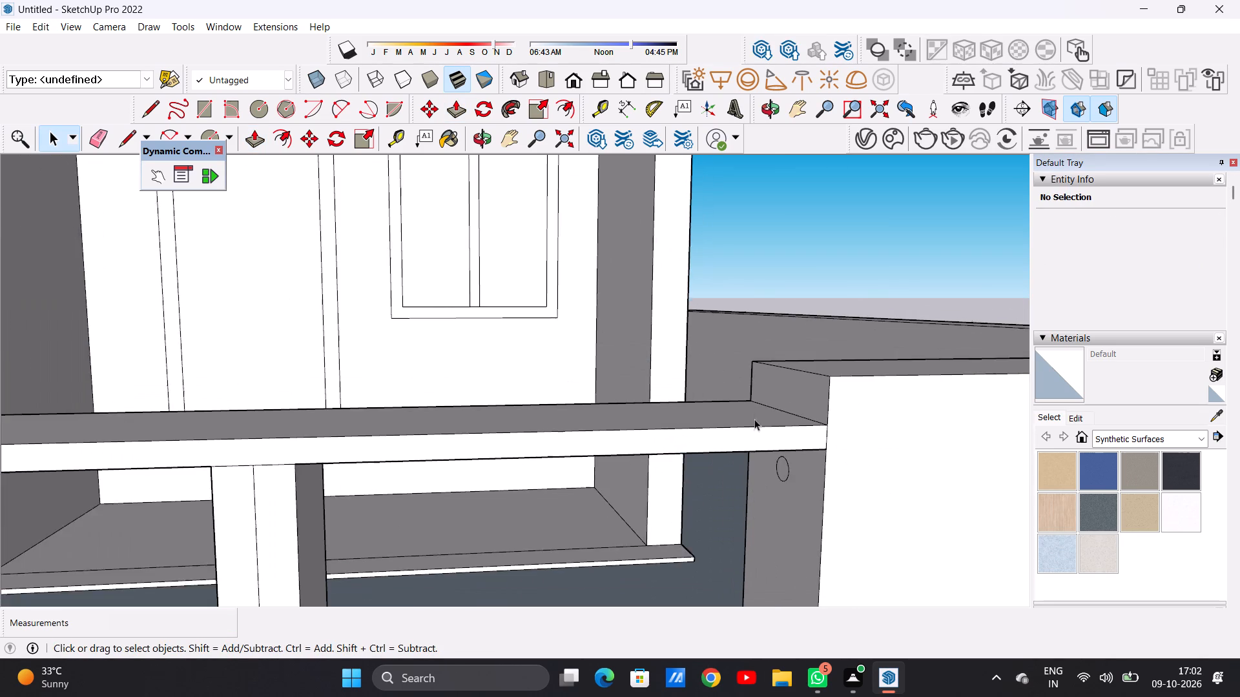
{"action": "scroll", "coordinate": [754, 419], "scroll_direction": "down", "scroll_amount": 7}
{"action": "middle_click_drag", "start_coordinate": [758, 443], "coordinate": [786, 413]}
{"action": "scroll", "coordinate": [786, 413], "scroll_direction": "down", "scroll_amount": 11}
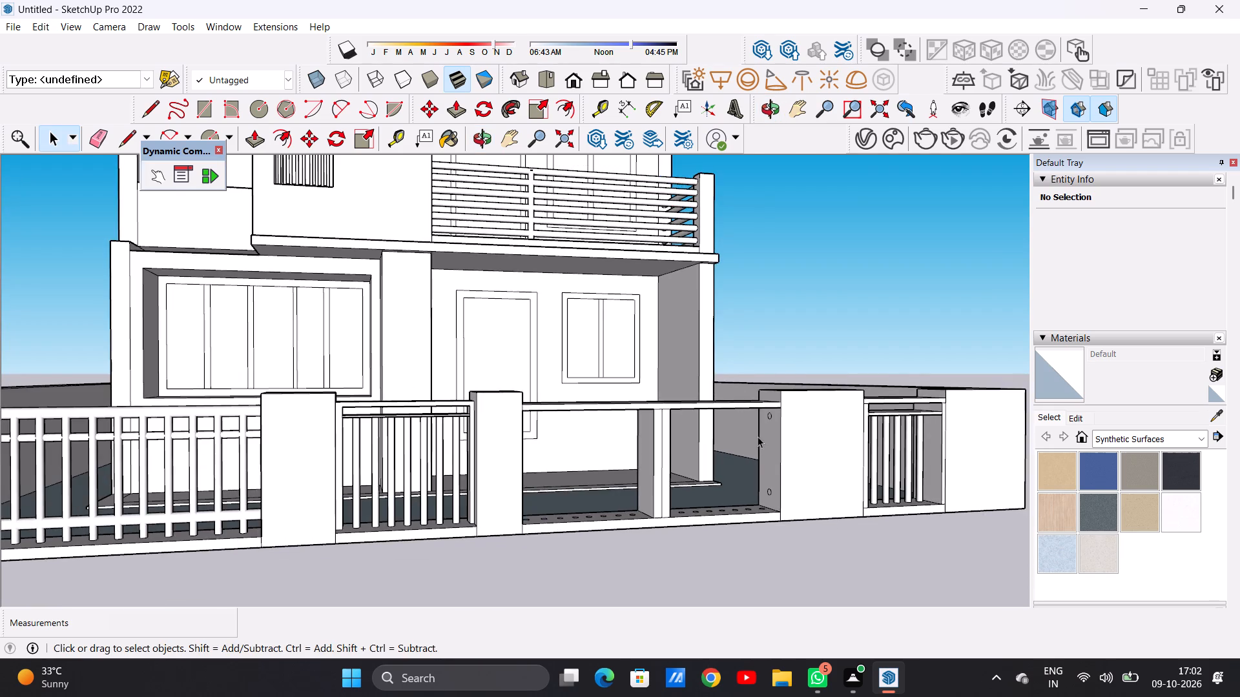
{"action": "middle_click", "coordinate": [785, 443]}
{"action": "scroll", "coordinate": [774, 418], "scroll_direction": "up", "scroll_amount": 16}
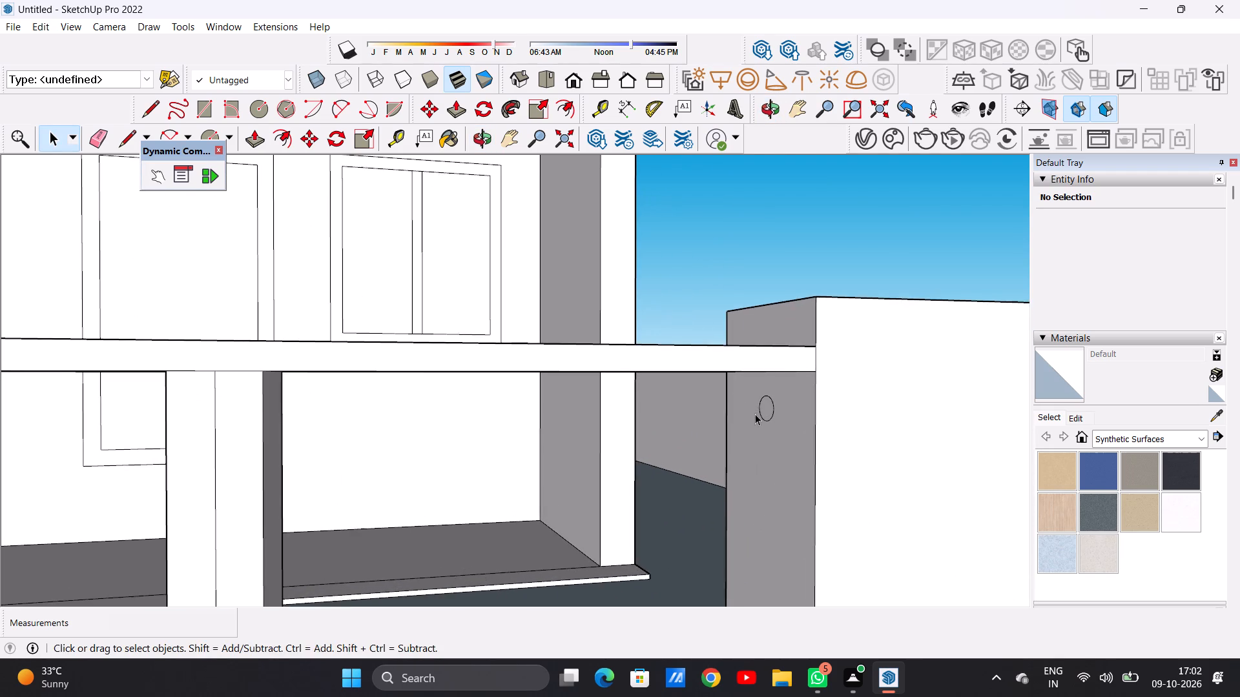
{"action": "scroll", "coordinate": [755, 414], "scroll_direction": "up", "scroll_amount": 2}
{"action": "key", "text": "p"}
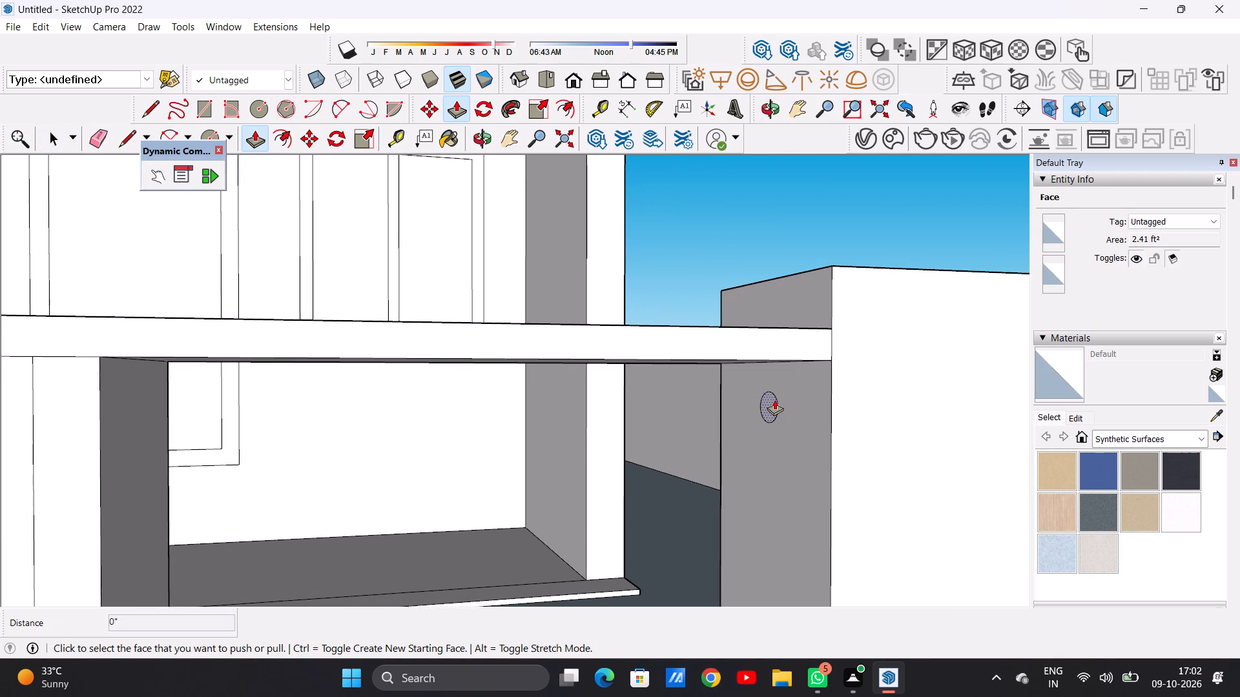
{"action": "left_click", "coordinate": [774, 399]}
{"action": "scroll", "coordinate": [732, 405], "scroll_direction": "down", "scroll_amount": 14}
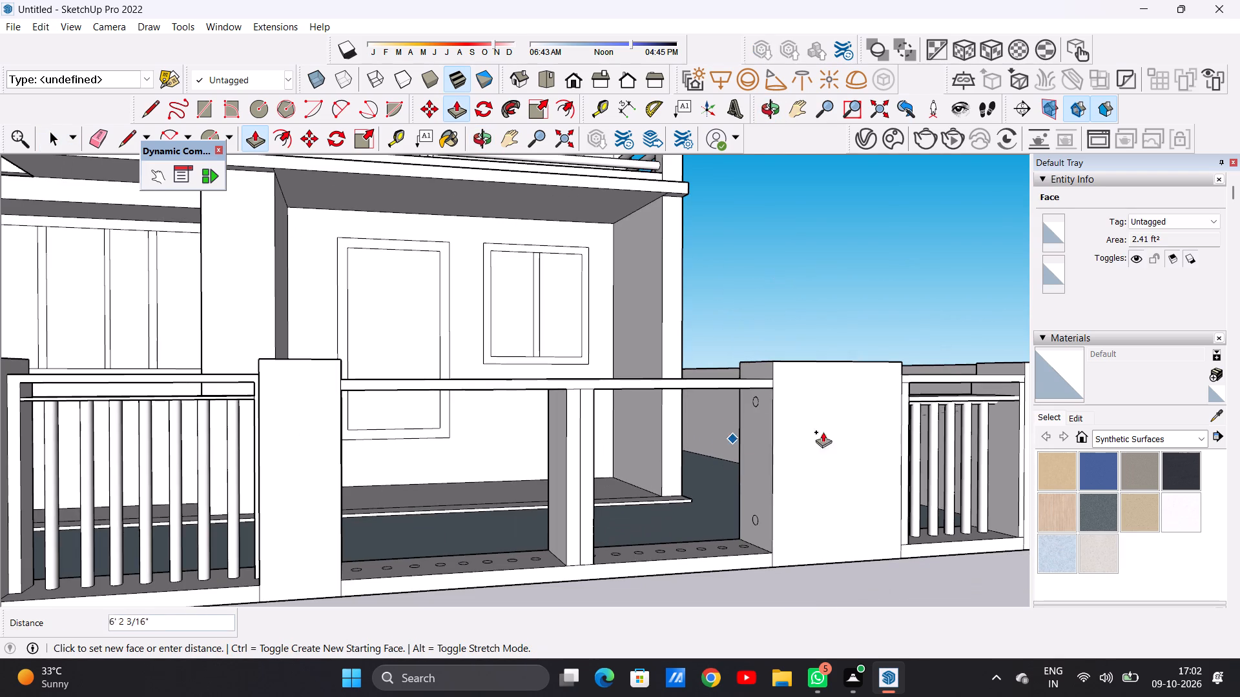
{"action": "middle_click_drag", "start_coordinate": [362, 414], "coordinate": [338, 406]}
{"action": "scroll", "coordinate": [336, 379], "scroll_direction": "up", "scroll_amount": 12}
{"action": "scroll", "coordinate": [336, 409], "scroll_direction": "down", "scroll_amount": 8}
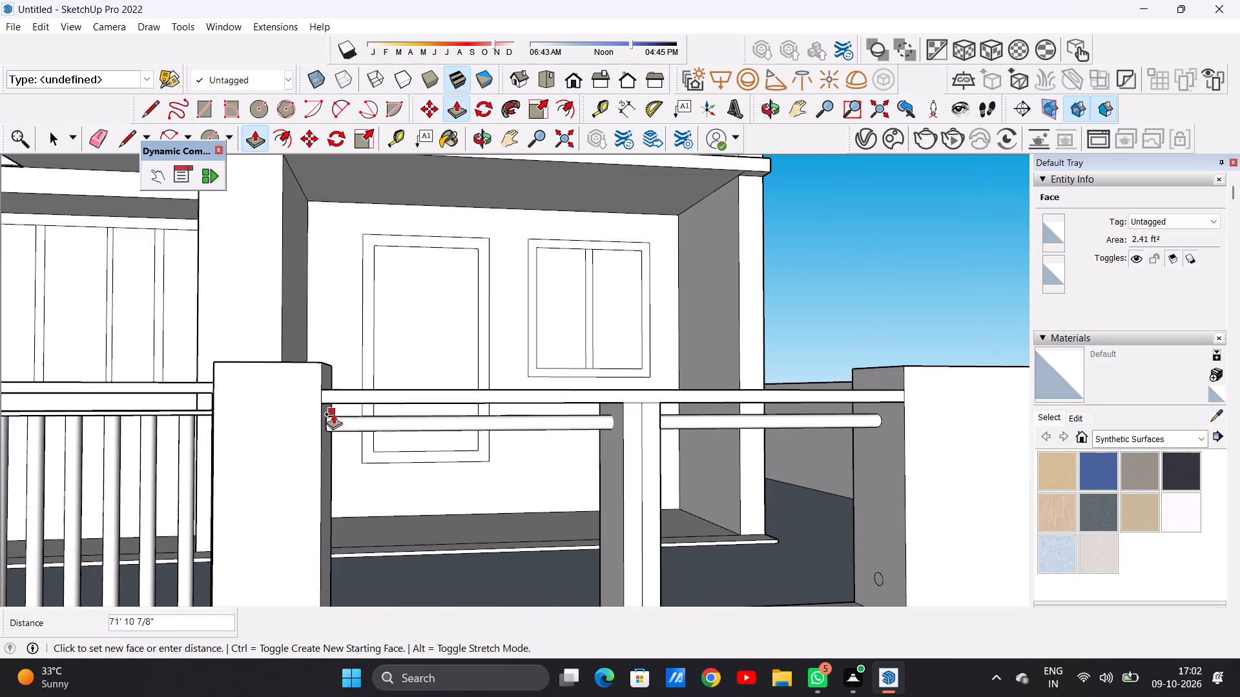
{"action": "left_click", "coordinate": [329, 408]}
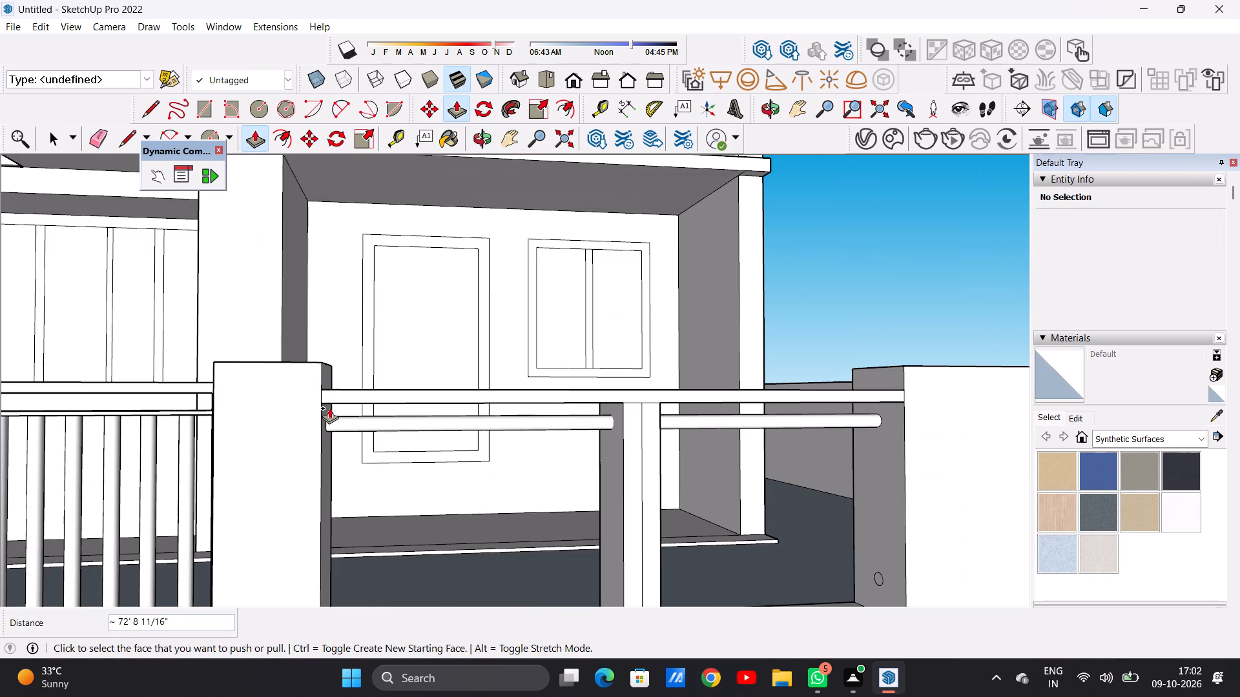
Extrude the lower circle on the wide pillar about 72' 9" across the open bay to the narrow pillar.
{"action": "scroll", "coordinate": [533, 459], "scroll_direction": "down", "scroll_amount": 9}
{"action": "scroll", "coordinate": [632, 494], "scroll_direction": "up", "scroll_amount": 5}
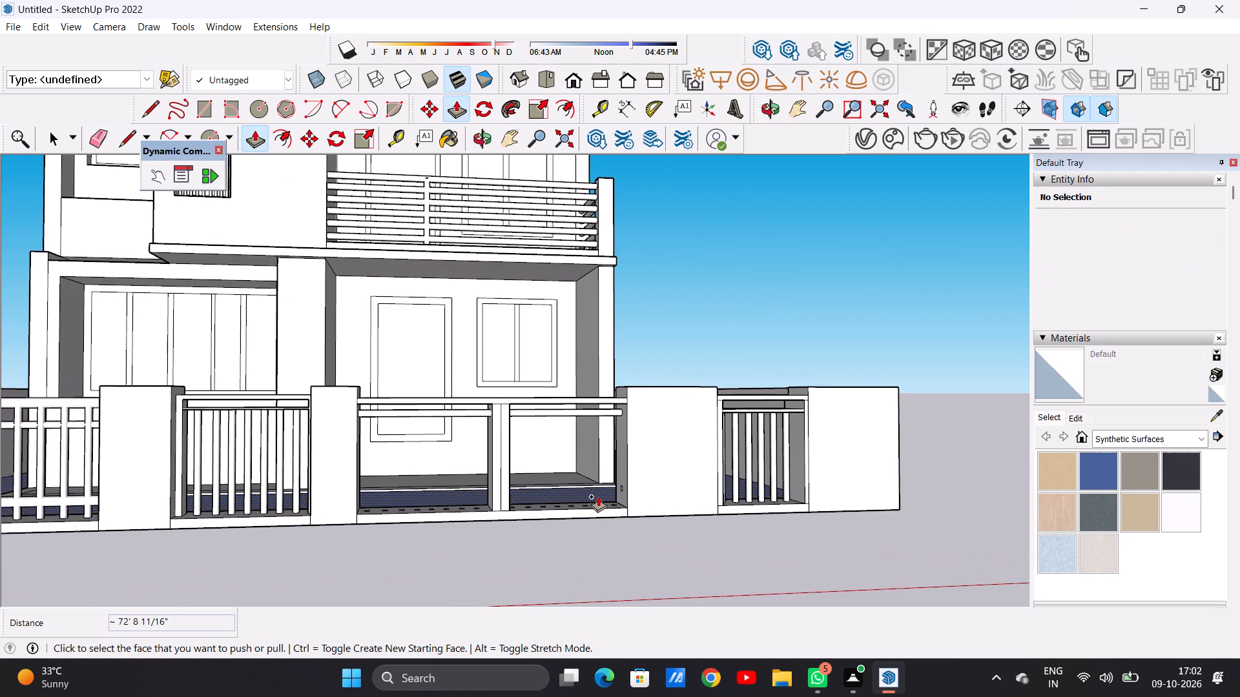
{"action": "middle_click_drag", "start_coordinate": [595, 496], "coordinate": [641, 530]}
{"action": "scroll", "coordinate": [628, 508], "scroll_direction": "up", "scroll_amount": 15}
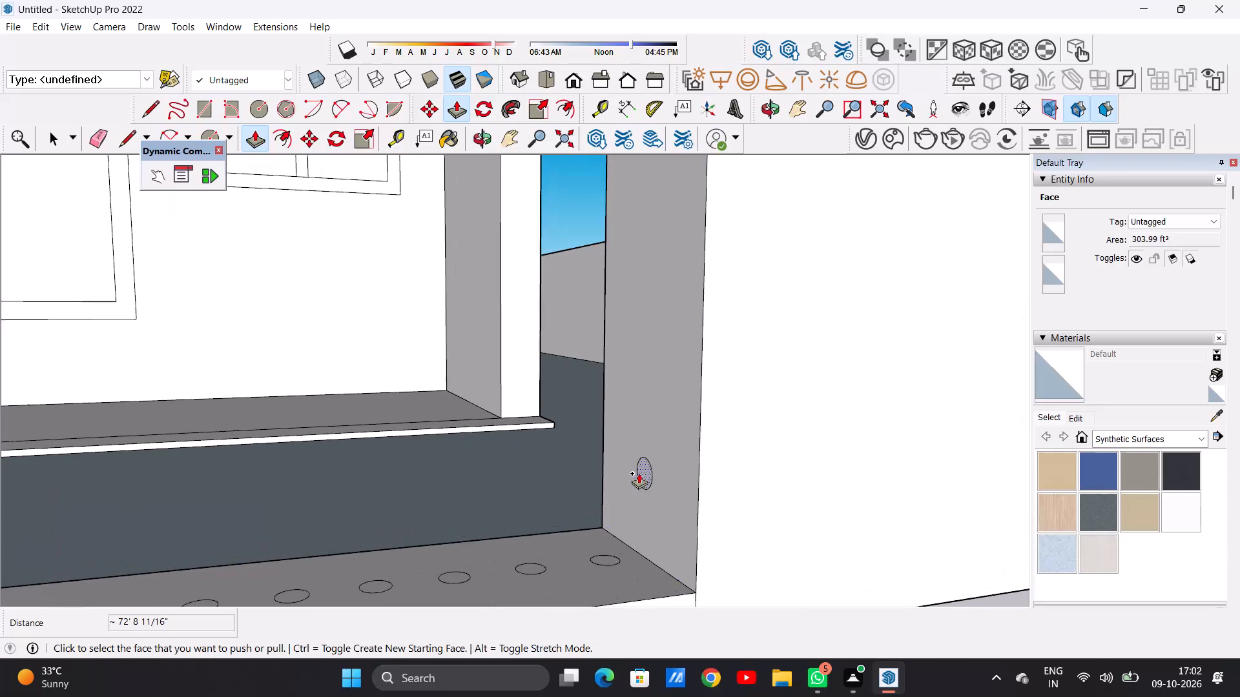
{"action": "left_click", "coordinate": [639, 467]}
{"action": "scroll", "coordinate": [517, 487], "scroll_direction": "down", "scroll_amount": 15}
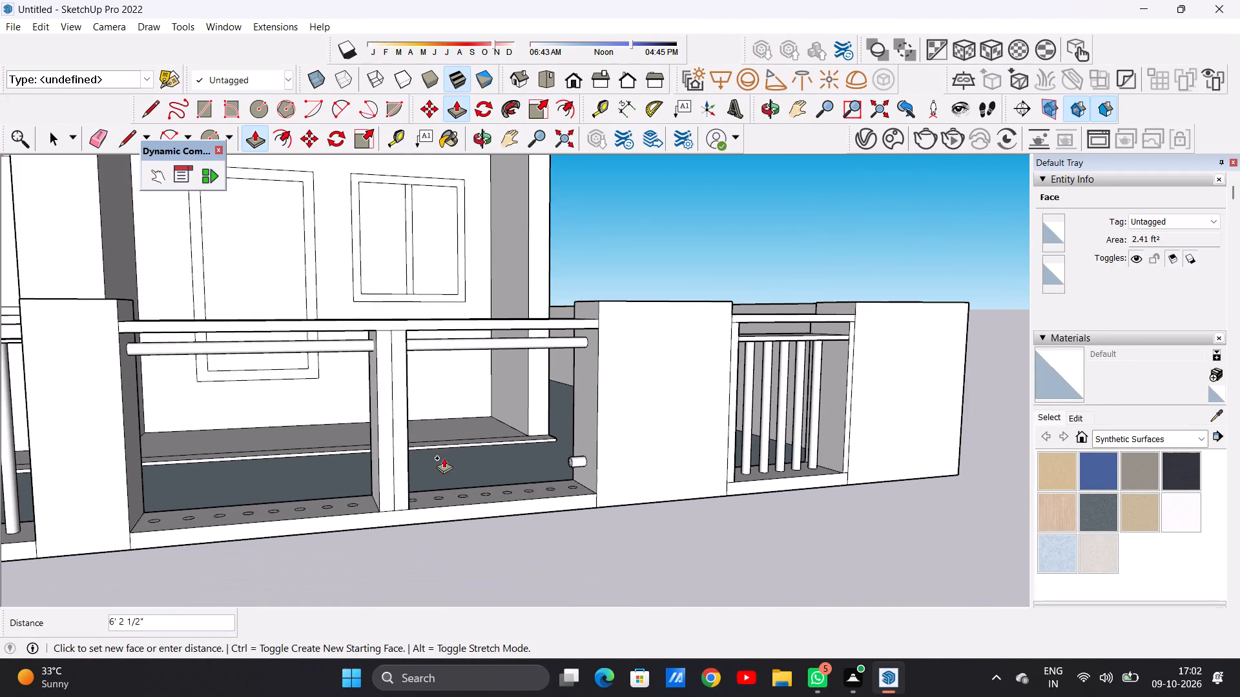
{"action": "scroll", "coordinate": [240, 500], "scroll_direction": "down", "scroll_amount": 5}
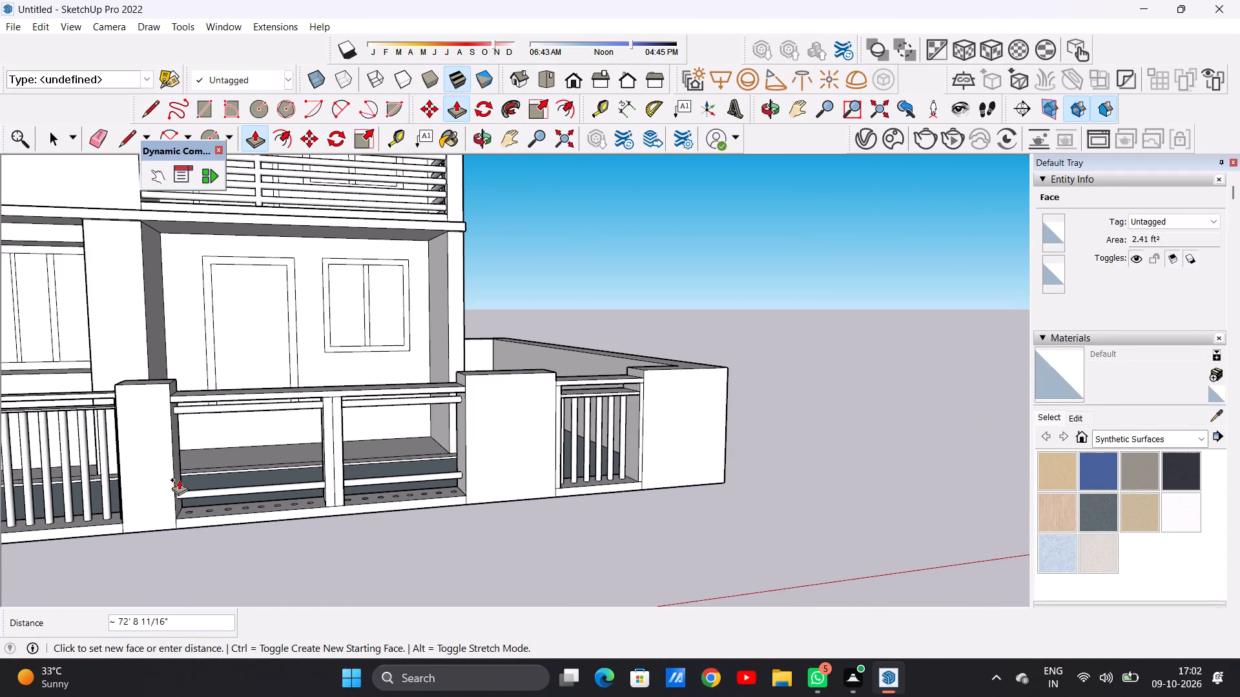
{"action": "scroll", "coordinate": [178, 480], "scroll_direction": "up", "scroll_amount": 10}
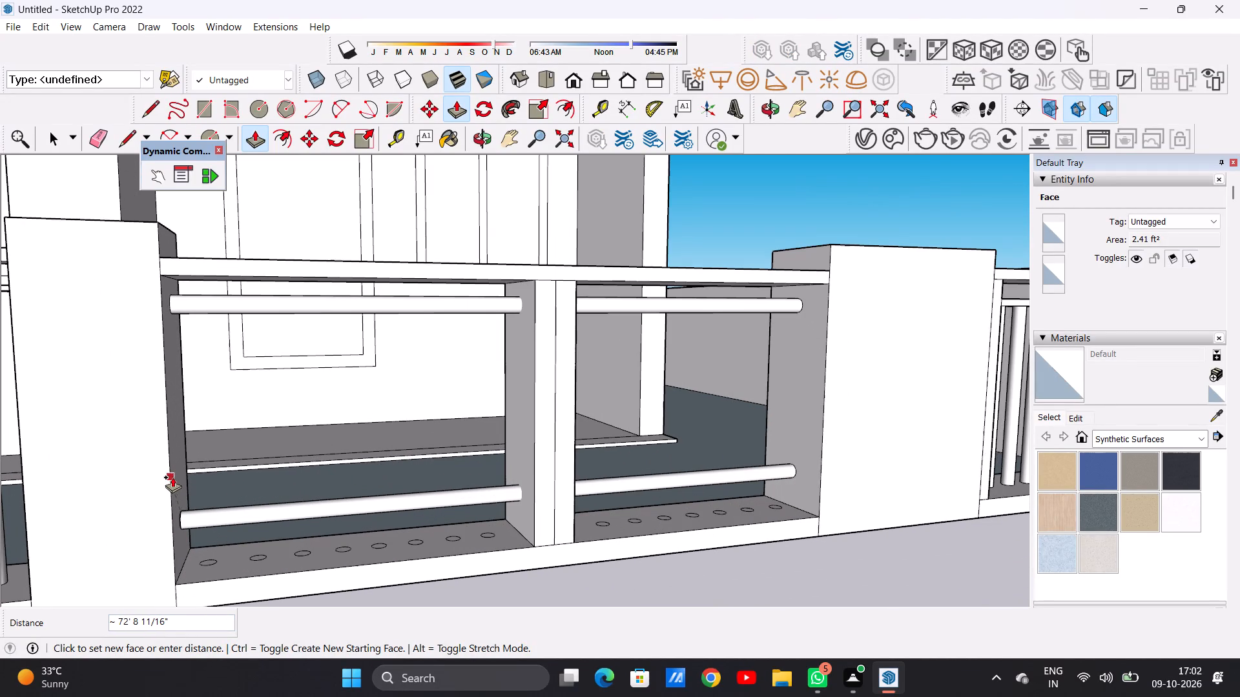
{"action": "left_click", "coordinate": [176, 467]}
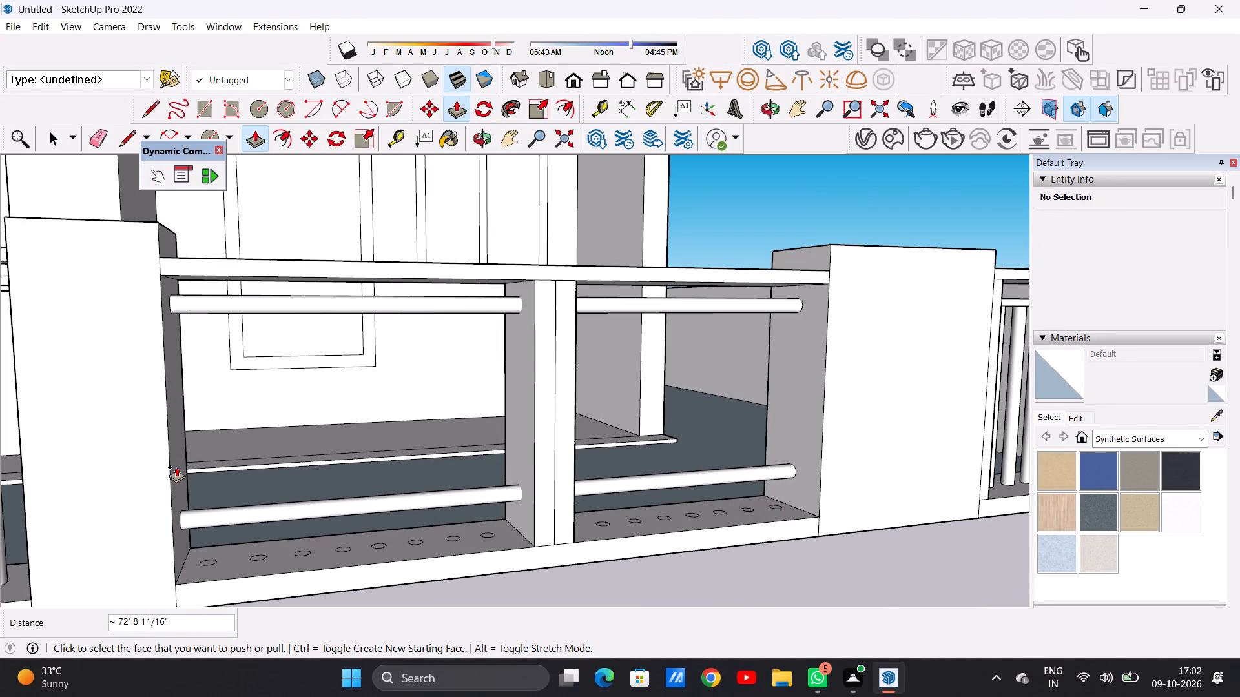
{"action": "key", "text": "space"}
Examine the open bay's two horizontal rails and the row of baluster circles on its base from several angles.
{"action": "scroll", "coordinate": [218, 534], "scroll_direction": "up", "scroll_amount": 15}
{"action": "scroll", "coordinate": [194, 524], "scroll_direction": "down", "scroll_amount": 7}
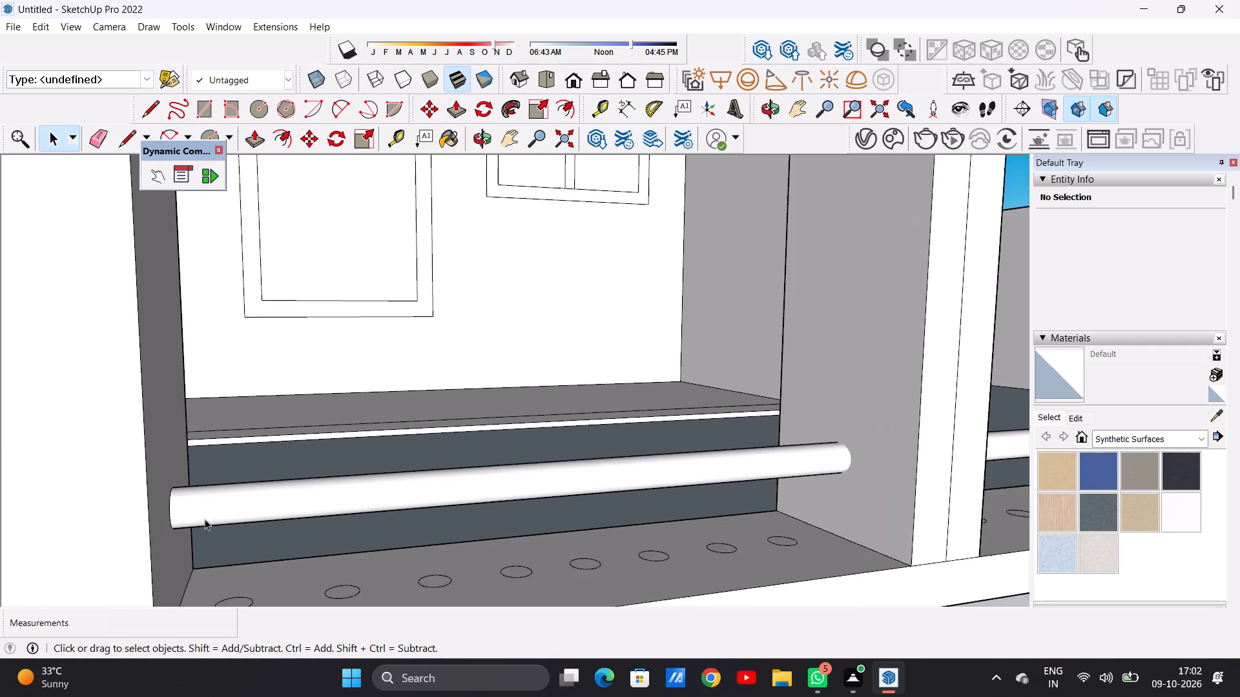
{"action": "scroll", "coordinate": [205, 519], "scroll_direction": "down", "scroll_amount": 20}
{"action": "scroll", "coordinate": [205, 519], "scroll_direction": "down", "scroll_amount": 4}
{"action": "middle_click_drag", "start_coordinate": [485, 481], "coordinate": [375, 505]}
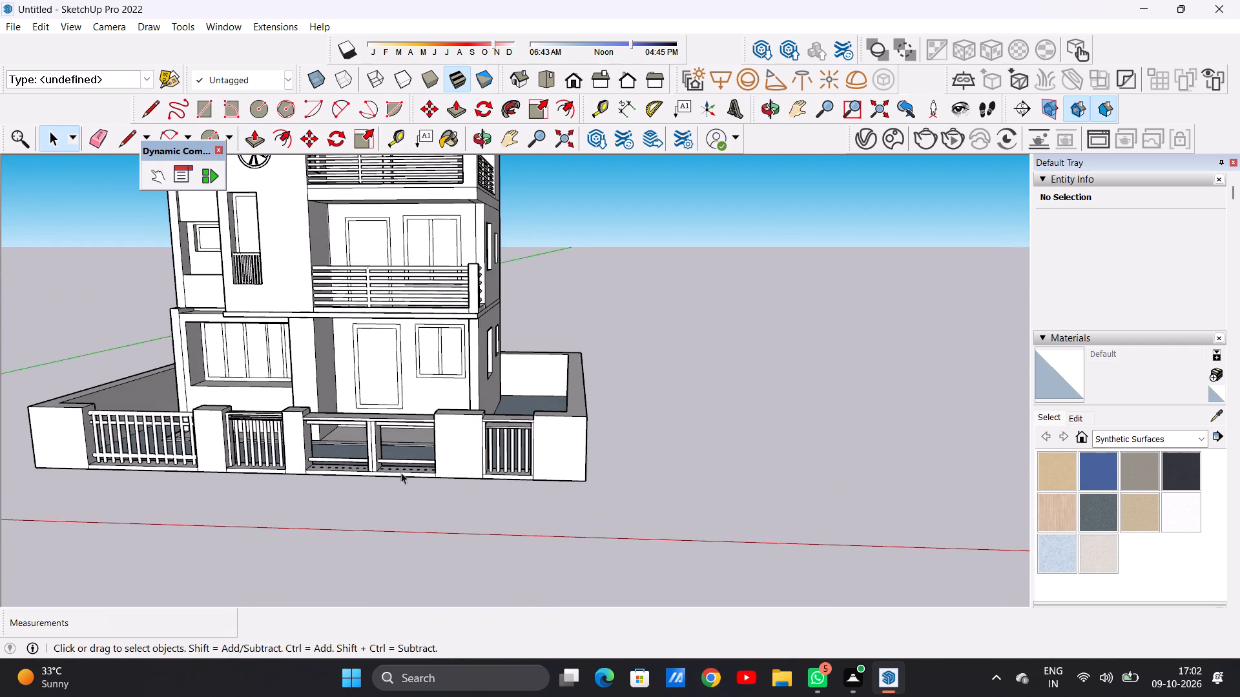
{"action": "scroll", "coordinate": [408, 447], "scroll_direction": "up", "scroll_amount": 5}
{"action": "middle_click_drag", "start_coordinate": [413, 492], "coordinate": [426, 443]}
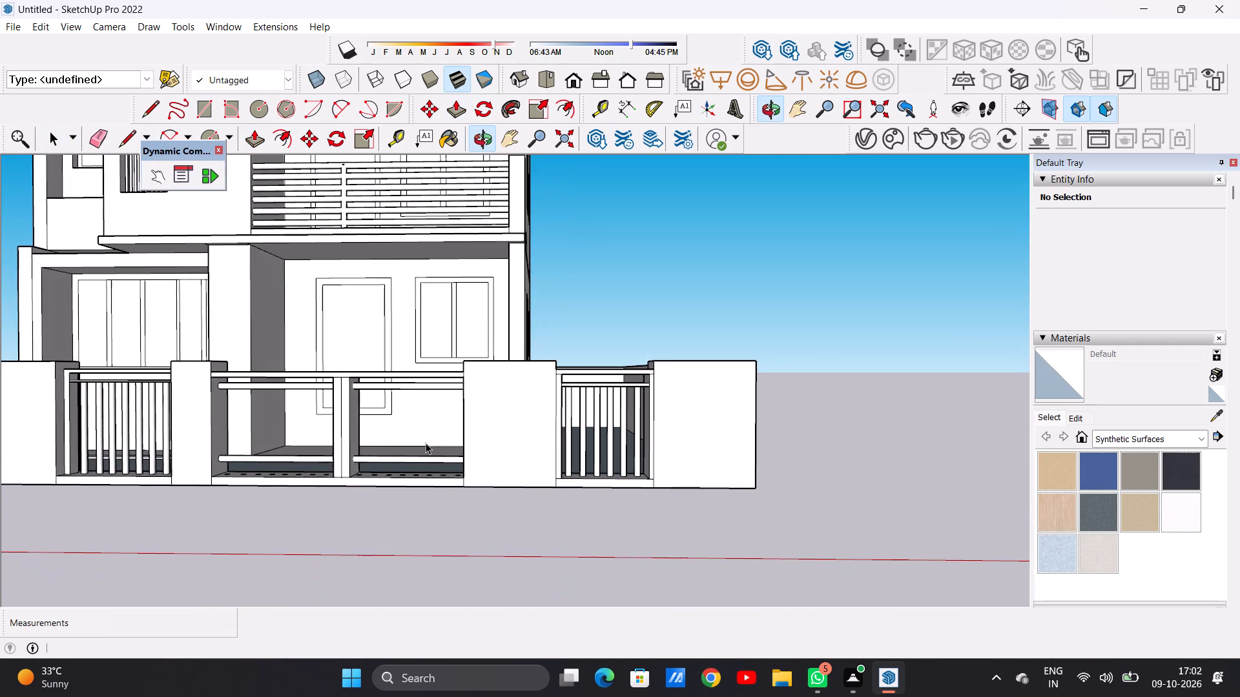
{"action": "scroll", "coordinate": [430, 460], "scroll_direction": "up", "scroll_amount": 3}
{"action": "middle_click_drag", "start_coordinate": [436, 478], "coordinate": [431, 604]}
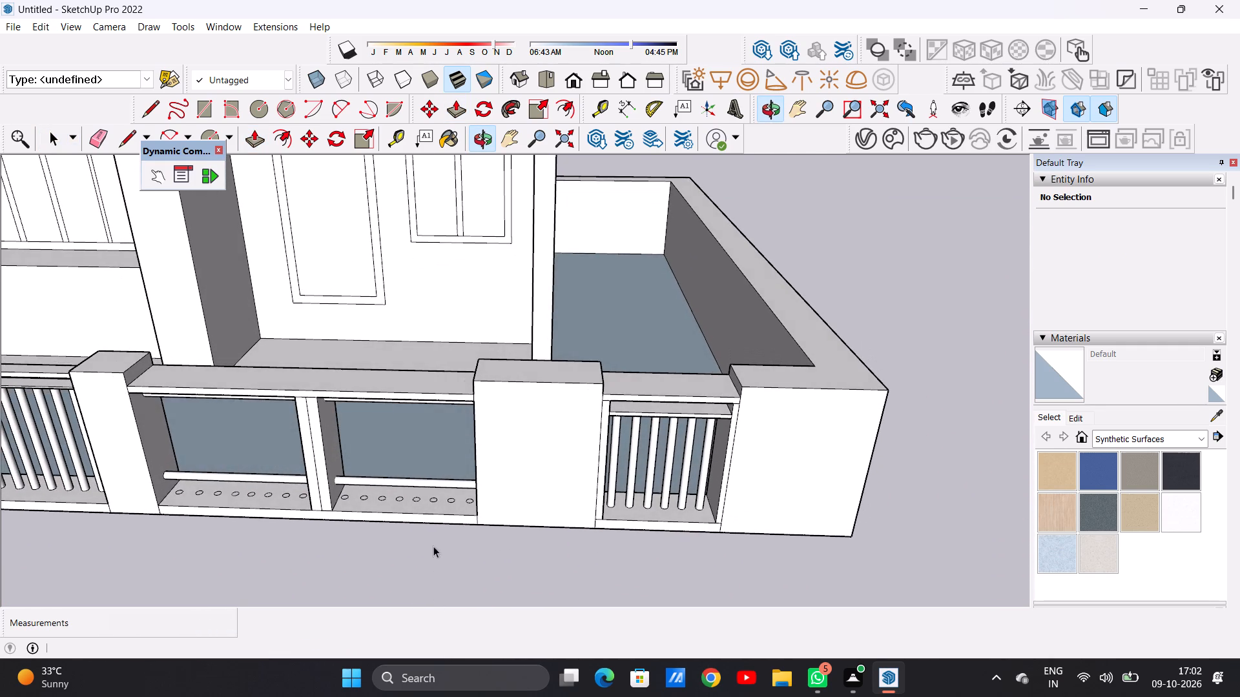
{"action": "scroll", "coordinate": [431, 543], "scroll_direction": "up", "scroll_amount": 1}
{"action": "middle_click_drag", "start_coordinate": [431, 543], "coordinate": [469, 601]}
{"action": "scroll", "coordinate": [474, 518], "scroll_direction": "up", "scroll_amount": 6}
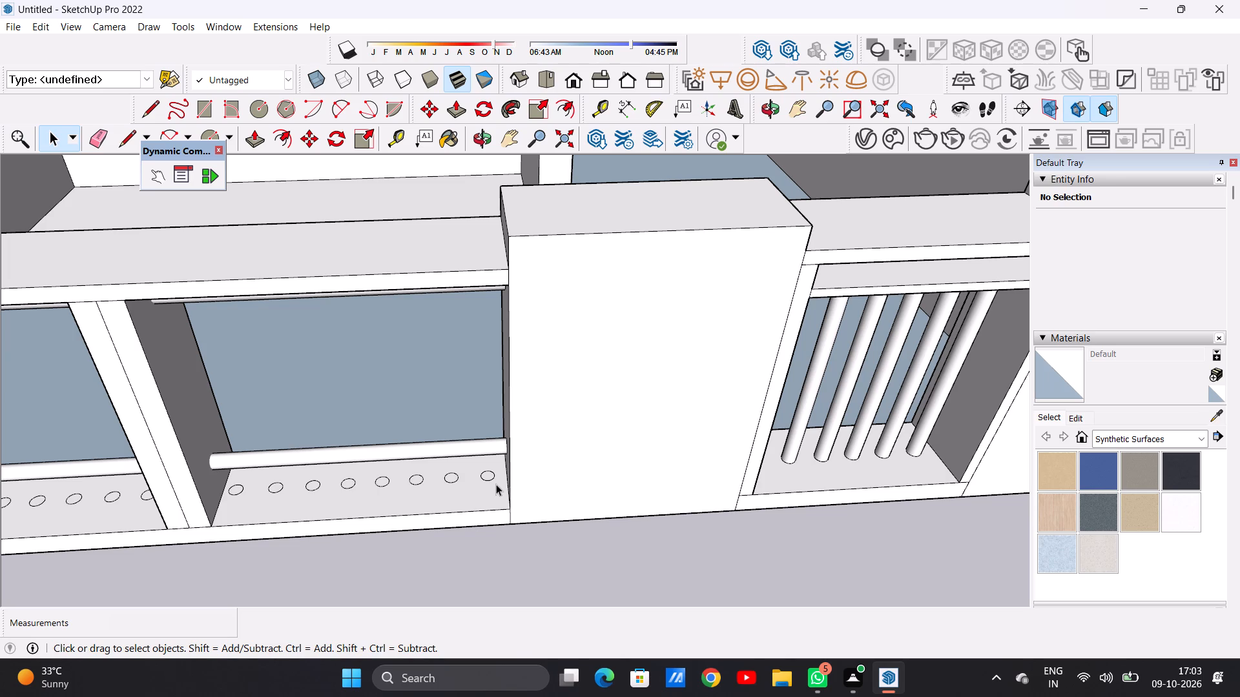
{"action": "scroll", "coordinate": [457, 490], "scroll_direction": "down", "scroll_amount": 4}
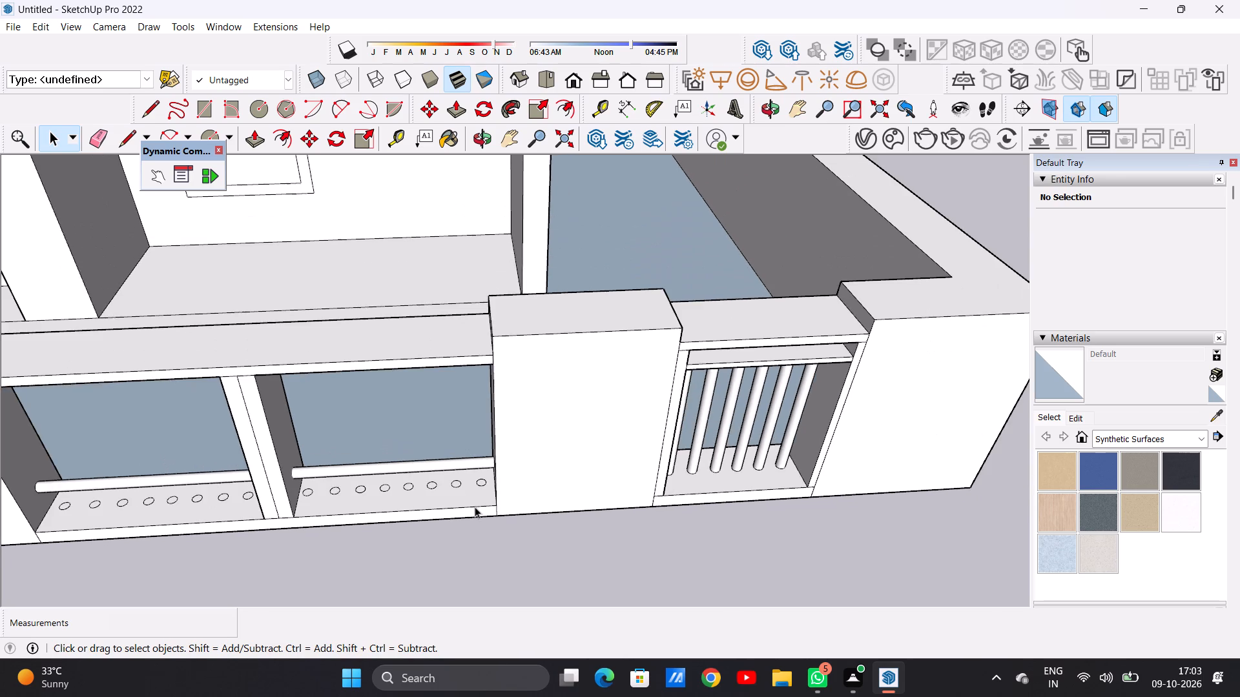
{"action": "scroll", "coordinate": [468, 479], "scroll_direction": "up", "scroll_amount": 13}
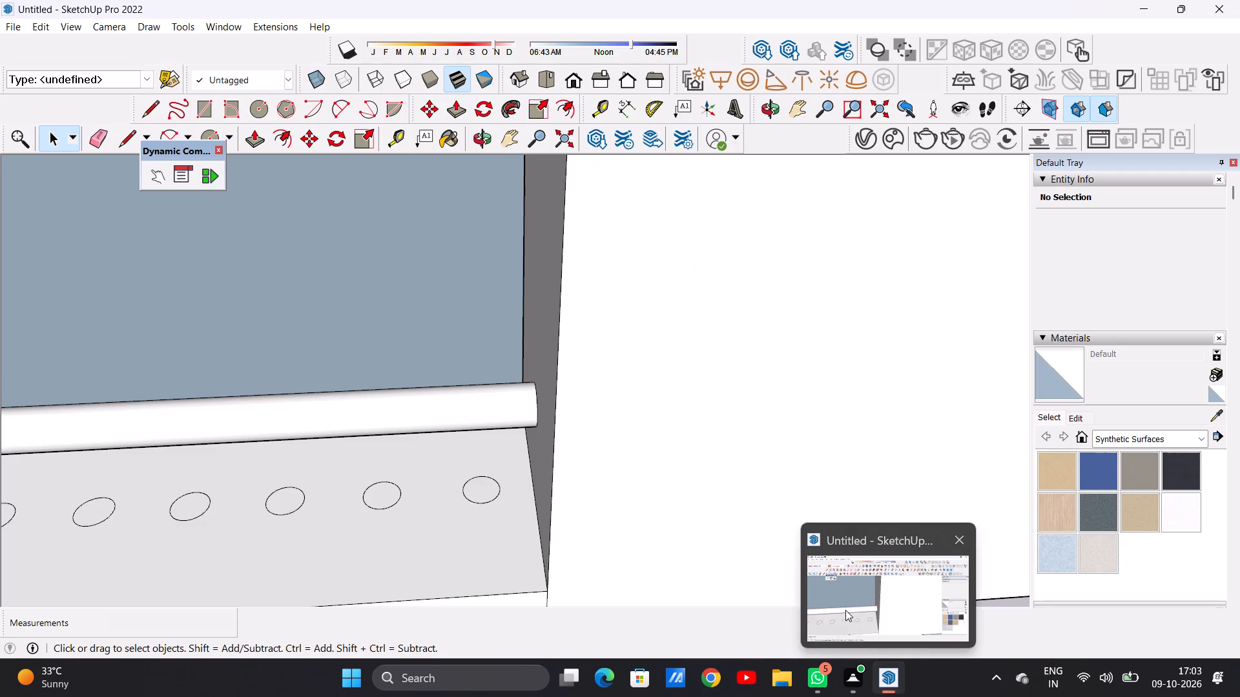
{"action": "left_click", "coordinate": [845, 610]}
{"action": "scroll", "coordinate": [674, 511], "scroll_direction": "down", "scroll_amount": 5}
{"action": "scroll", "coordinate": [586, 510], "scroll_direction": "up", "scroll_amount": 3}
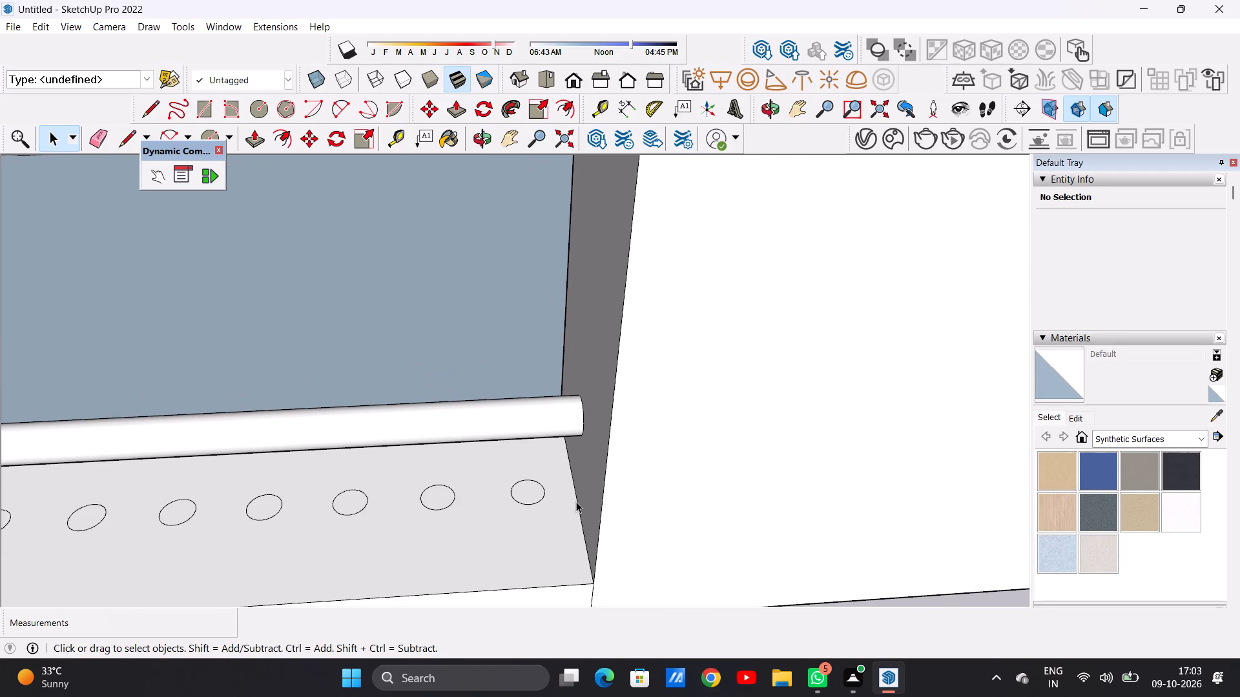
{"action": "scroll", "coordinate": [576, 501], "scroll_direction": "down", "scroll_amount": 11}
{"action": "scroll", "coordinate": [532, 507], "scroll_direction": "up", "scroll_amount": 15}
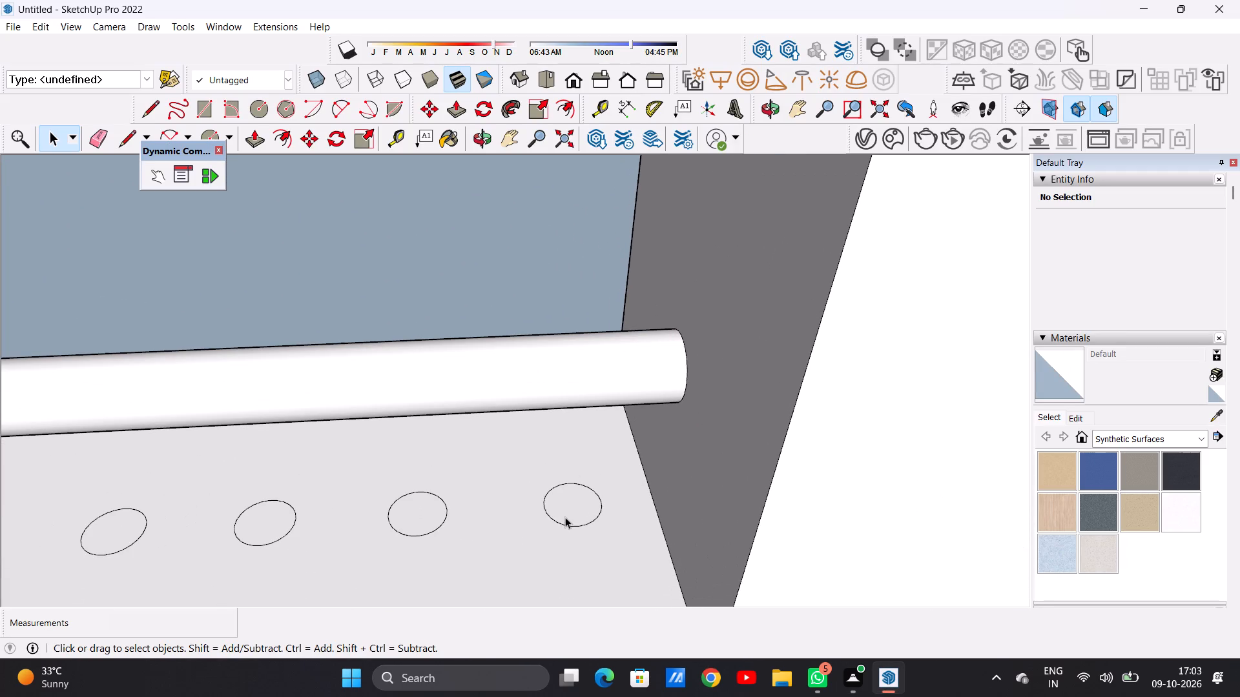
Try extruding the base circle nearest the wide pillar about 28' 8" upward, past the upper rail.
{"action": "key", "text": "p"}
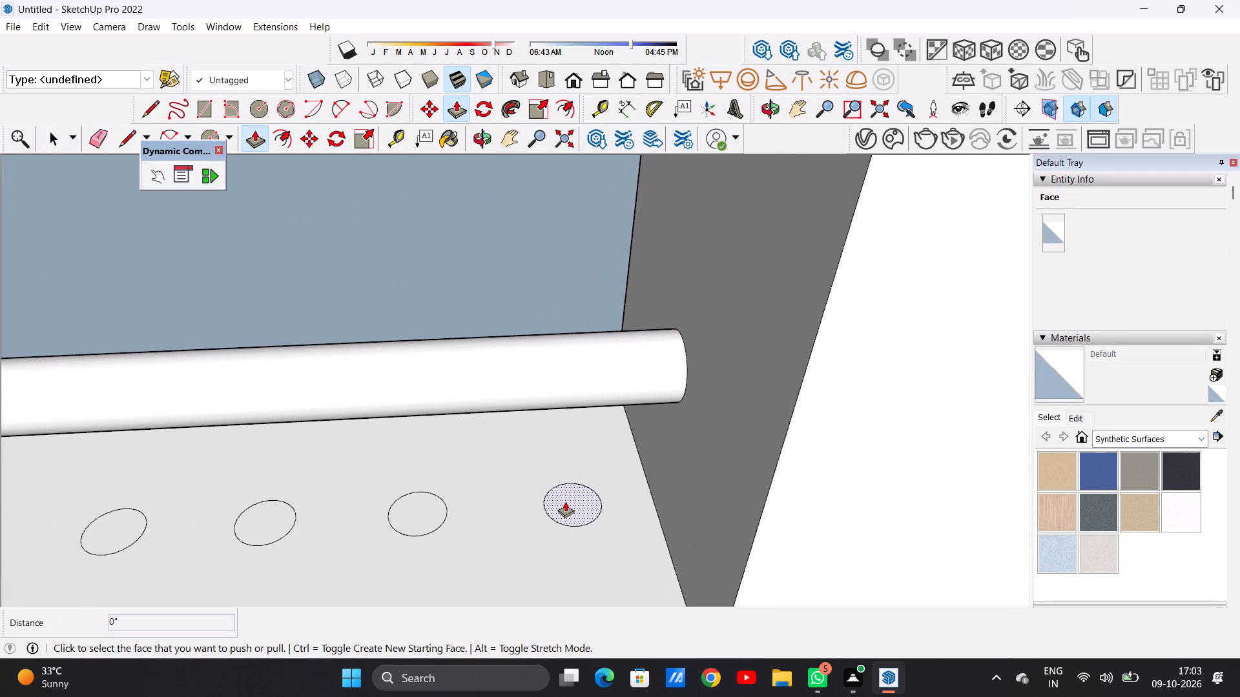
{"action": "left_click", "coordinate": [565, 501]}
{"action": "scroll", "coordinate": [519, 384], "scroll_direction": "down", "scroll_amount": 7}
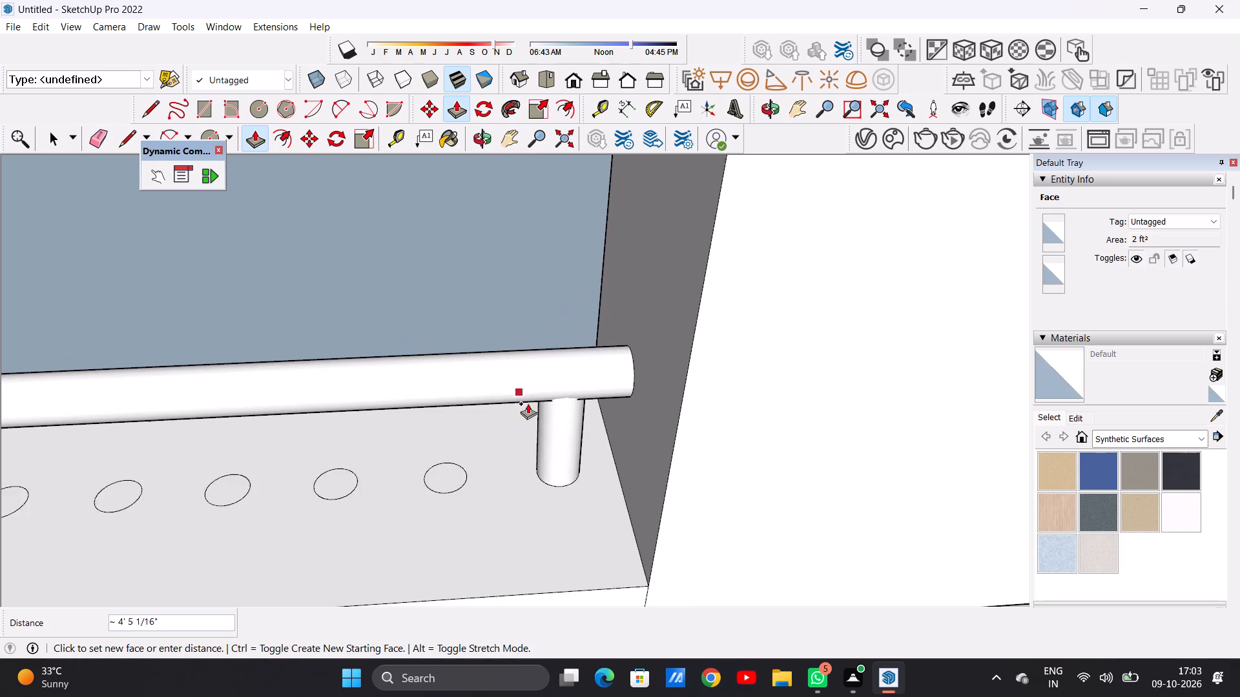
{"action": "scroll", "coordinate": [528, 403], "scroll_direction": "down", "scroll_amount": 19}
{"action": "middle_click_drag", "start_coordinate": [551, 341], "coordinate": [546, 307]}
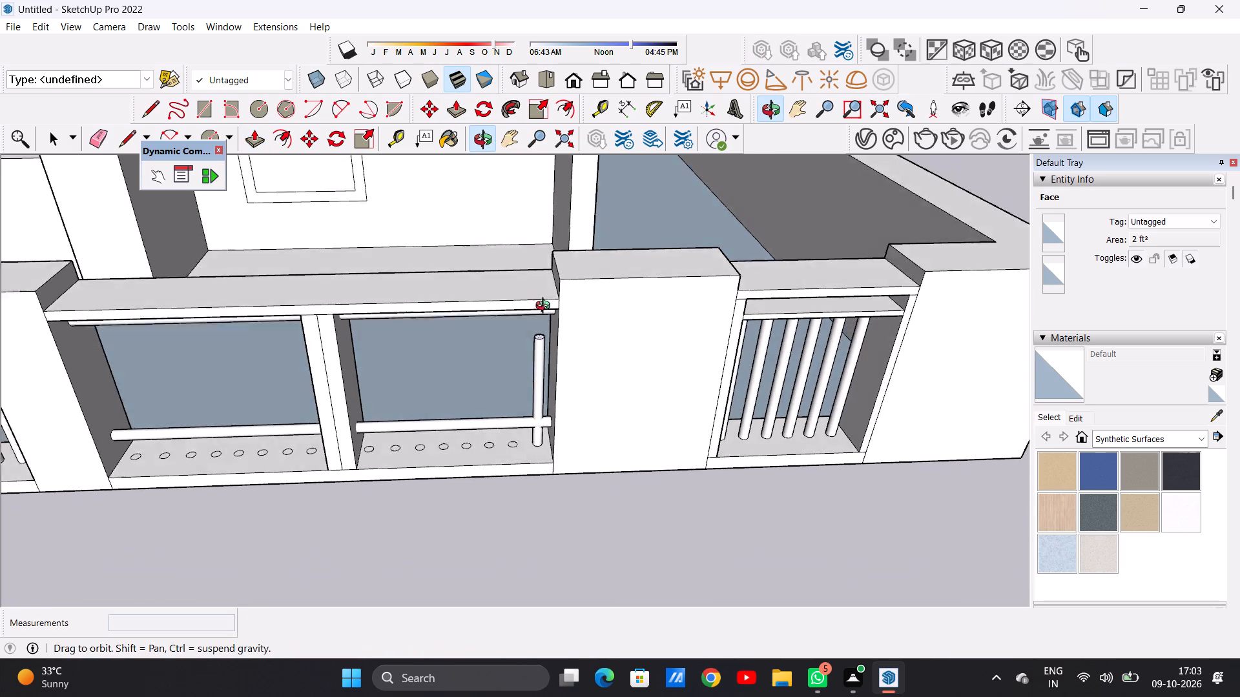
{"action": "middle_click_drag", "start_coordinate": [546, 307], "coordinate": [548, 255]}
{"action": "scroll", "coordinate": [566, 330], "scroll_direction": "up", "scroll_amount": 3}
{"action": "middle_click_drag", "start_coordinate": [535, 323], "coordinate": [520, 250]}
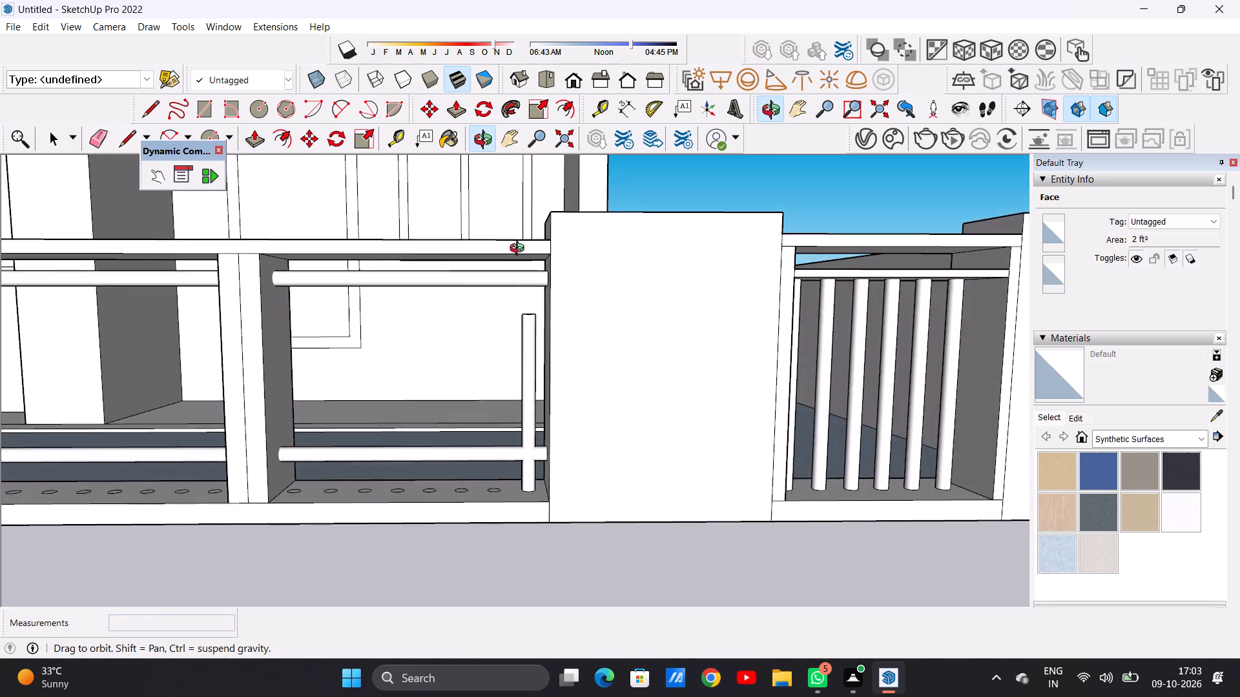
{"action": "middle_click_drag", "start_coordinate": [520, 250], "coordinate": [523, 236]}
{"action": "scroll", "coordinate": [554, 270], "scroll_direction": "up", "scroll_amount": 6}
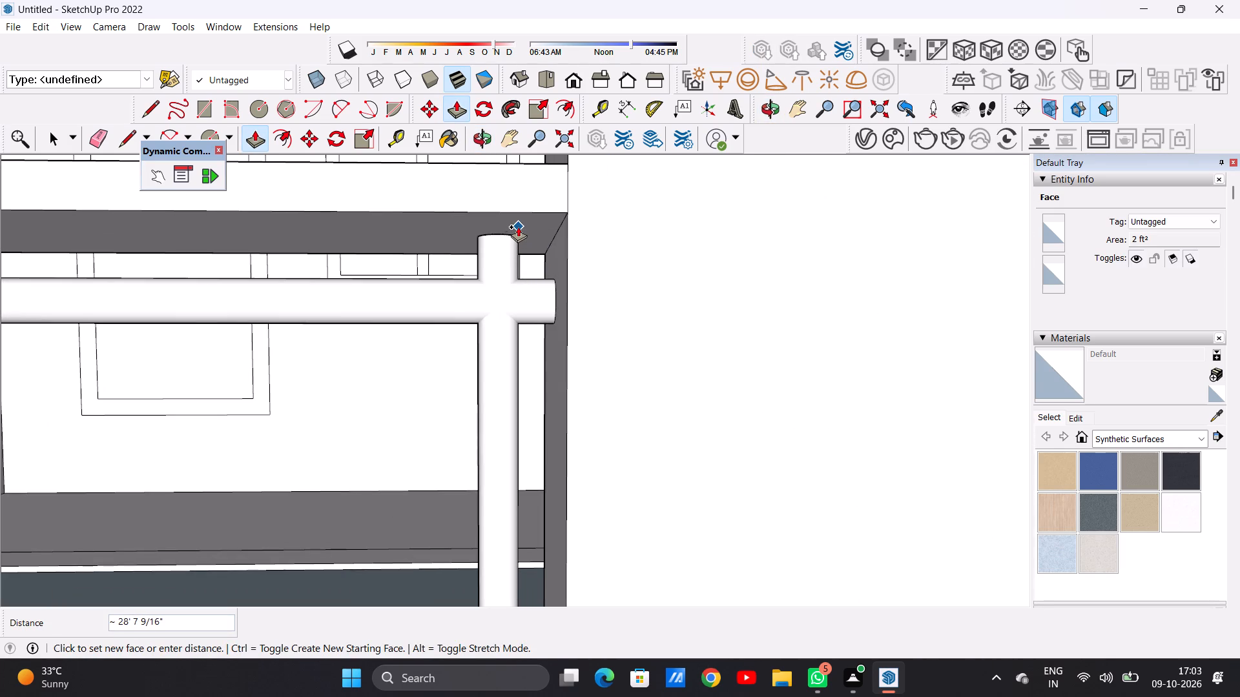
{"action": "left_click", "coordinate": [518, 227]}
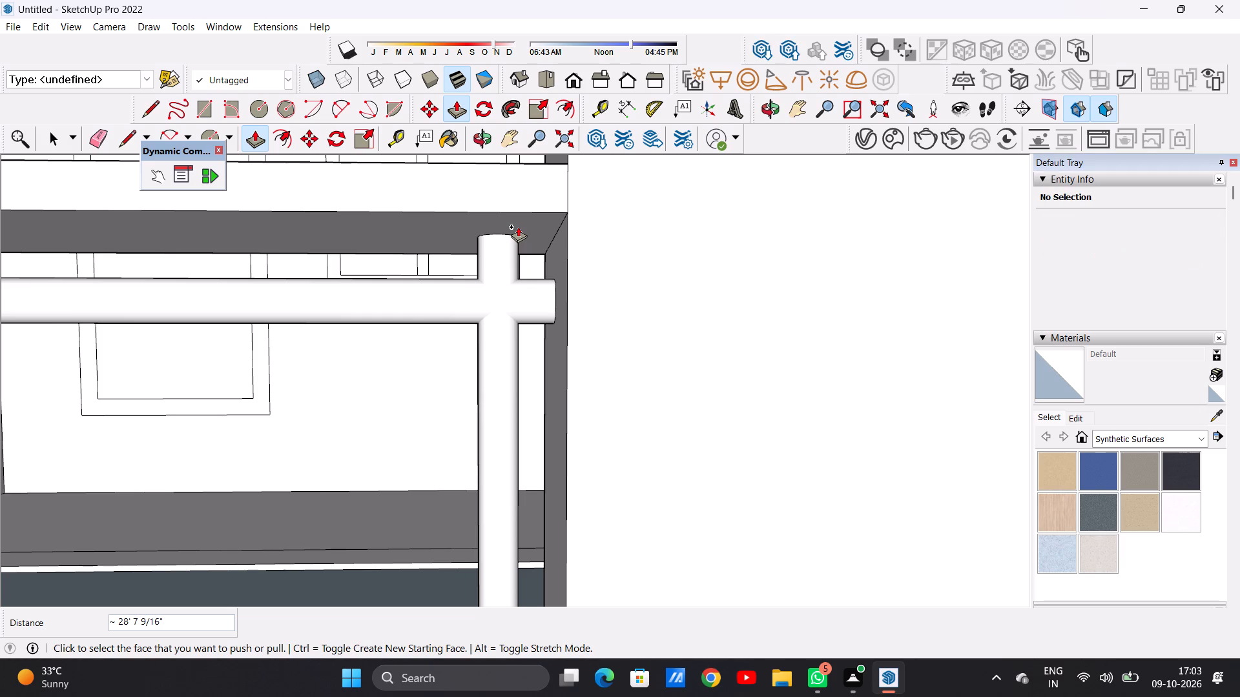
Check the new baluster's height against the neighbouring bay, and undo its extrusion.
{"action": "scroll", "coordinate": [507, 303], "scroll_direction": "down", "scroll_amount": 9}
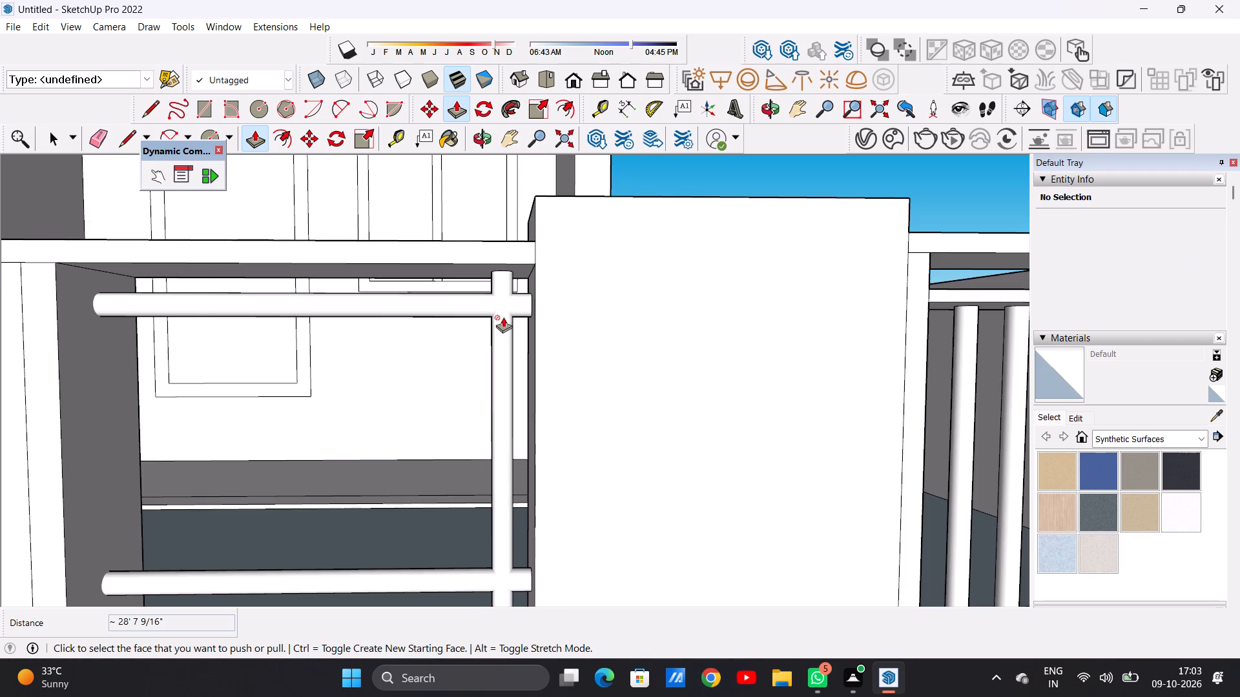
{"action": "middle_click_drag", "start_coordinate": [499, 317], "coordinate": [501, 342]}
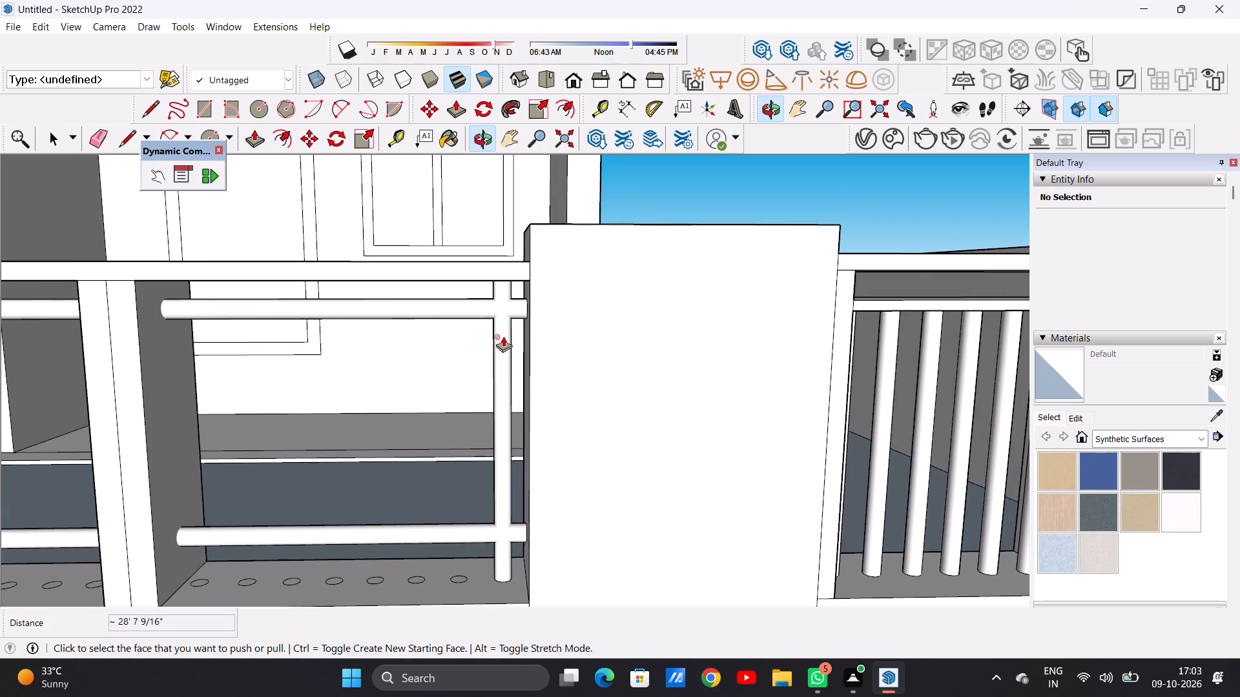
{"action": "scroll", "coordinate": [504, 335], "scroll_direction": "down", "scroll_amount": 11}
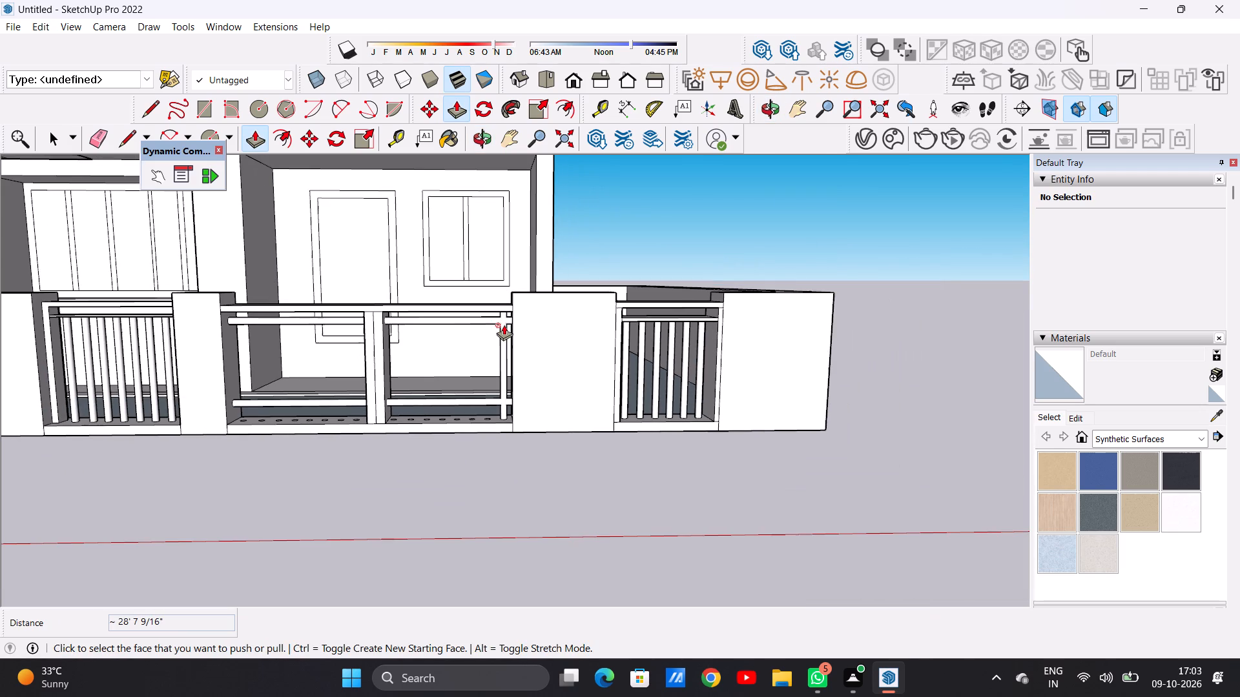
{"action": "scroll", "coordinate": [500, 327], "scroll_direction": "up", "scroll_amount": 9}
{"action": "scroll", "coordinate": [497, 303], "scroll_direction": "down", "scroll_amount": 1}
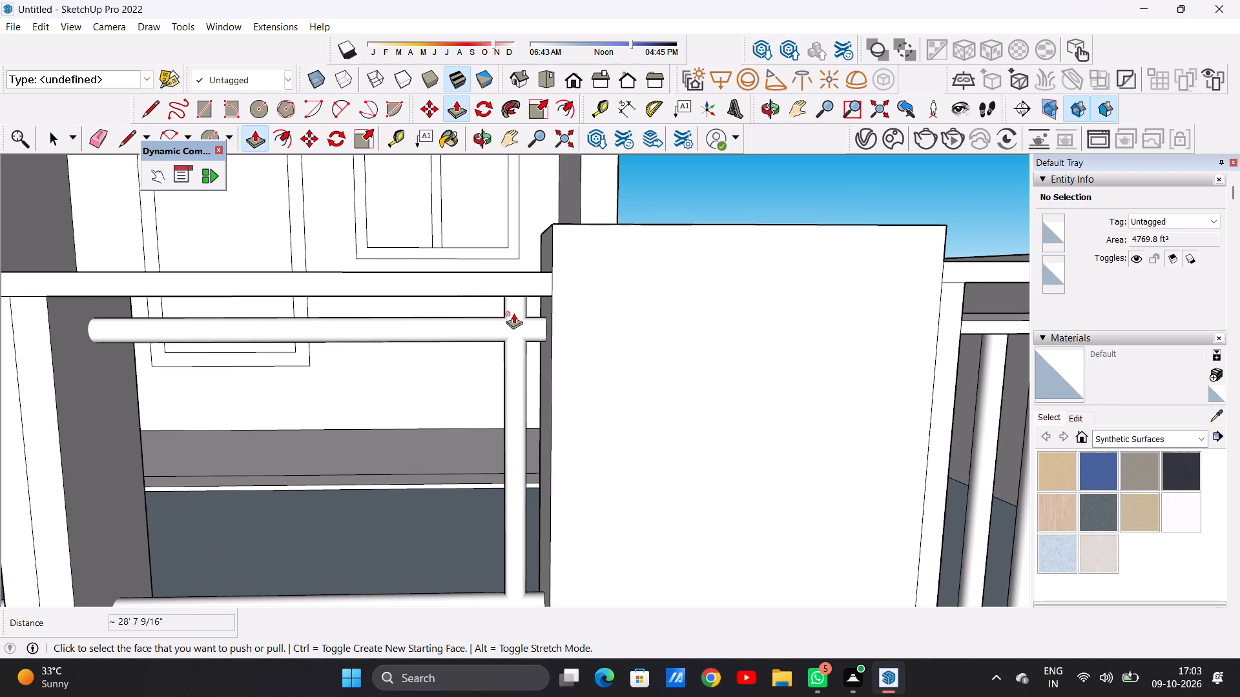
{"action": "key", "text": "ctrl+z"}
Extrude the base circle nearest the wide pillar about 26' upward, ending inside the upper rail.
{"action": "scroll", "coordinate": [515, 314], "scroll_direction": "down", "scroll_amount": 6}
{"action": "middle_click_drag", "start_coordinate": [508, 387], "coordinate": [499, 490]}
{"action": "scroll", "coordinate": [525, 470], "scroll_direction": "up", "scroll_amount": 10}
{"action": "left_click", "coordinate": [504, 489]}
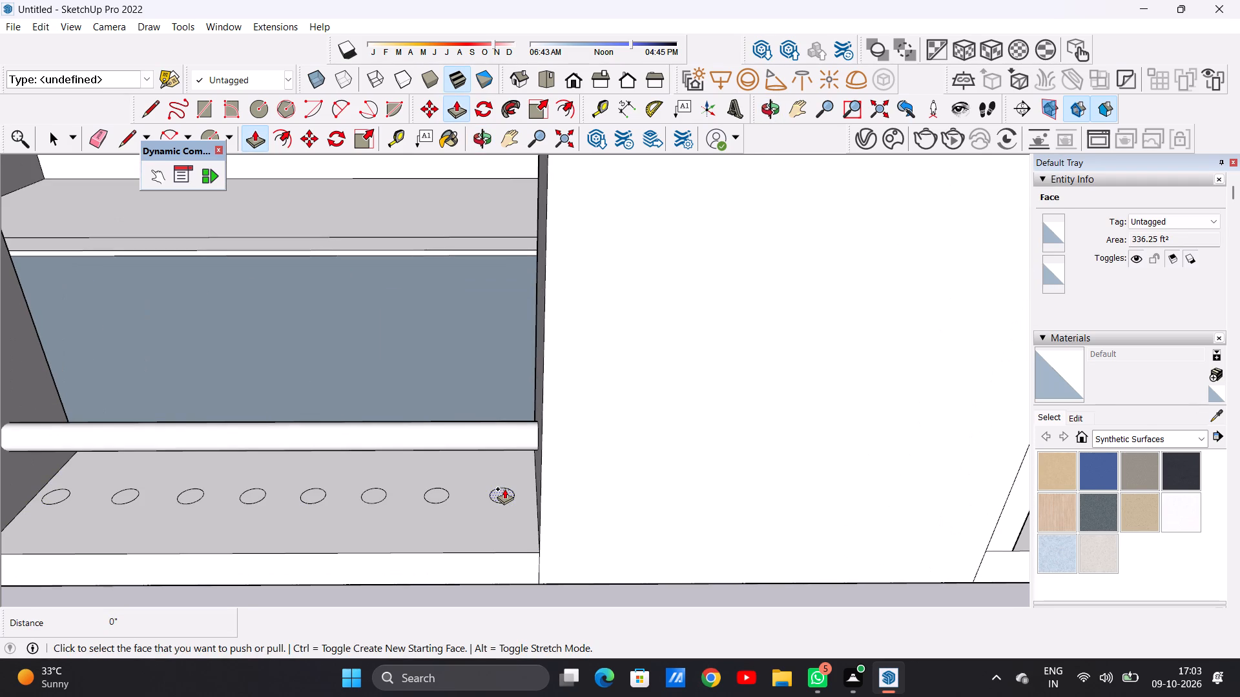
{"action": "scroll", "coordinate": [499, 366], "scroll_direction": "down", "scroll_amount": 14}
{"action": "middle_click_drag", "start_coordinate": [487, 305], "coordinate": [487, 299]}
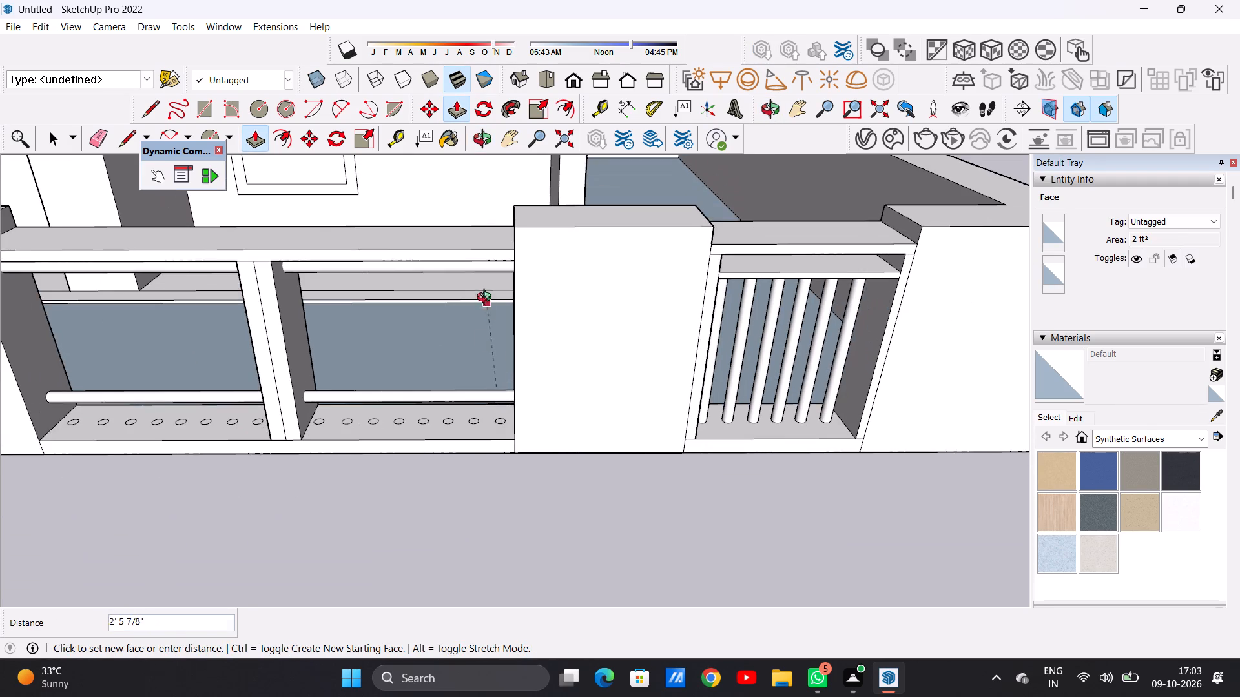
{"action": "middle_click_drag", "start_coordinate": [487, 299], "coordinate": [490, 221]}
{"action": "scroll", "coordinate": [500, 259], "scroll_direction": "up", "scroll_amount": 11}
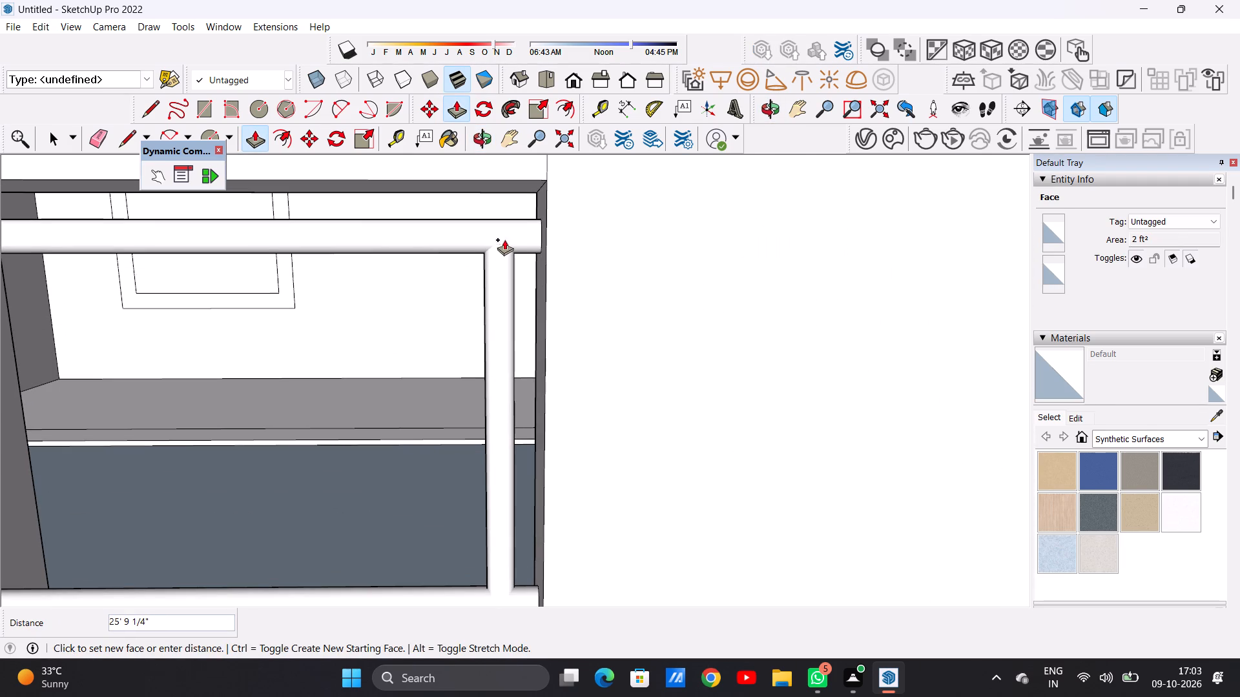
{"action": "left_click", "coordinate": [504, 238]}
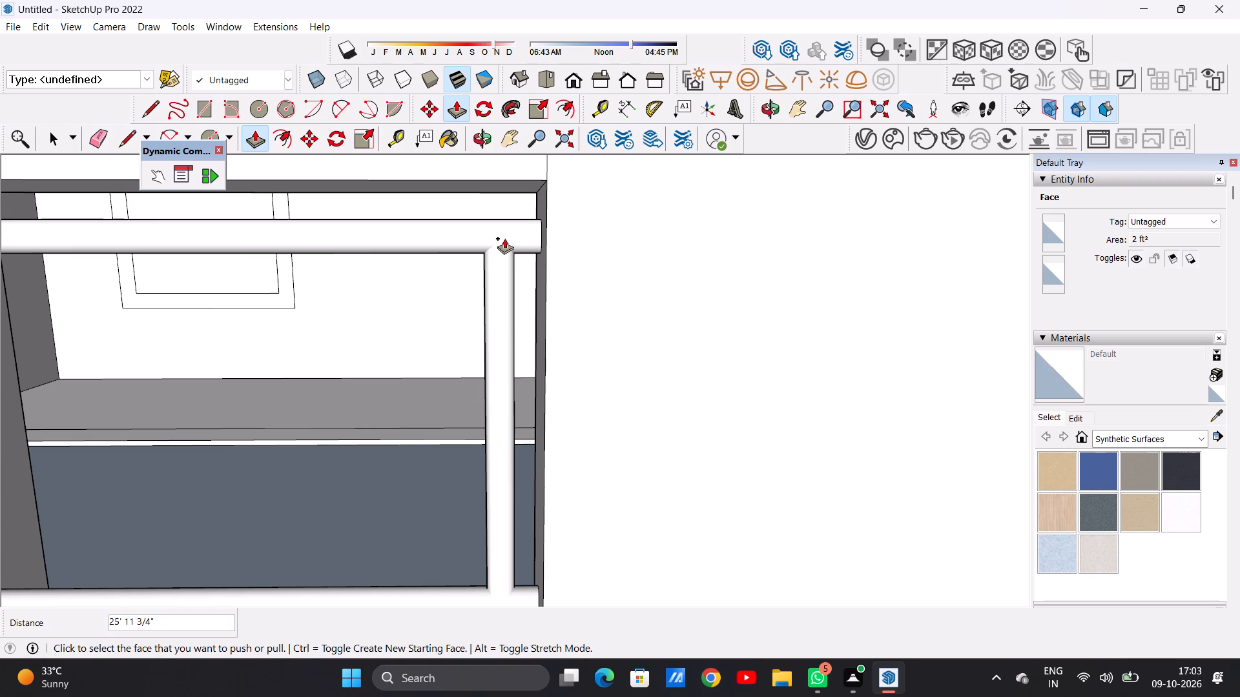
{"action": "key", "text": "space"}
Extrude the second base circle from the wide pillar about 26' 1" upward, ending inside the upper rail.
{"action": "scroll", "coordinate": [551, 425], "scroll_direction": "down", "scroll_amount": 13}
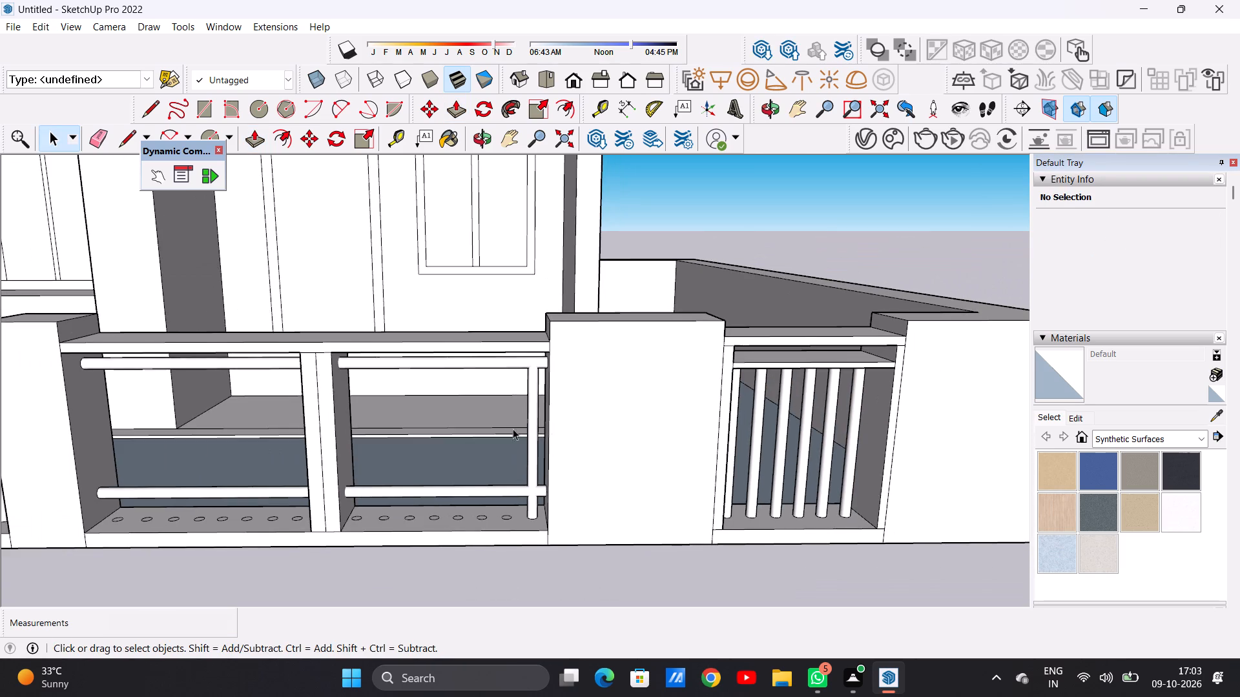
{"action": "middle_click_drag", "start_coordinate": [502, 436], "coordinate": [506, 372]}
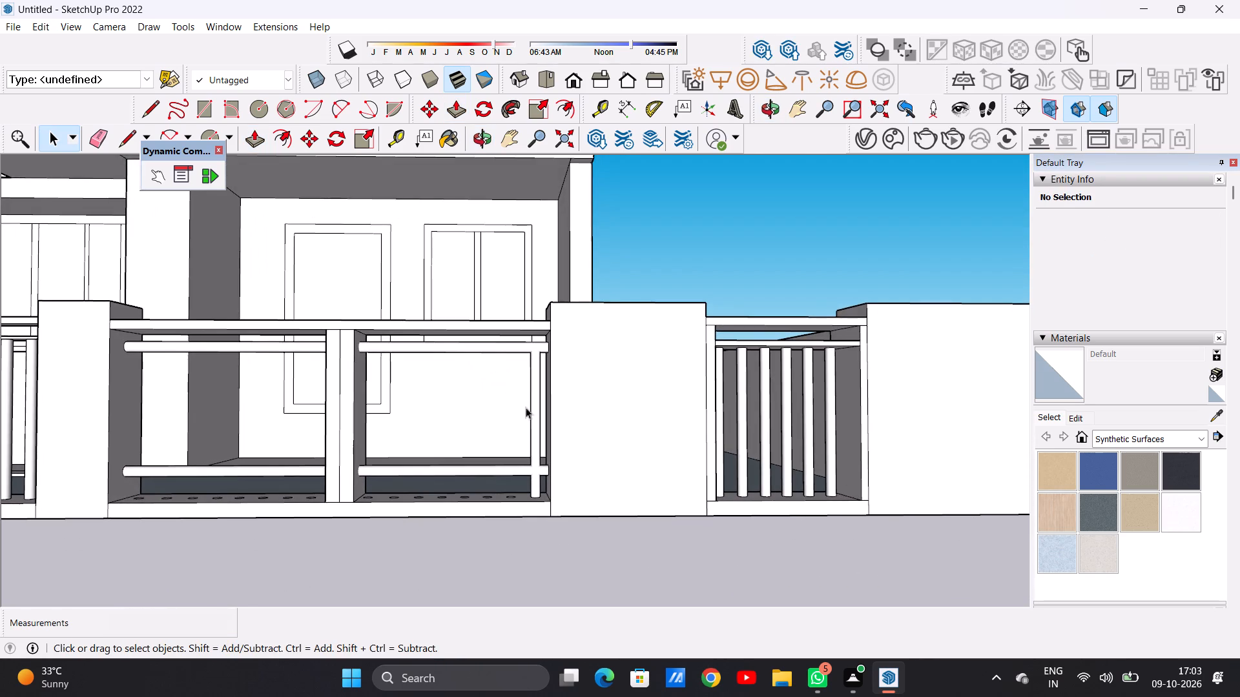
{"action": "scroll", "coordinate": [535, 425], "scroll_direction": "down", "scroll_amount": 3}
{"action": "scroll", "coordinate": [507, 500], "scroll_direction": "up", "scroll_amount": 4}
{"action": "middle_click_drag", "start_coordinate": [533, 452], "coordinate": [526, 556]}
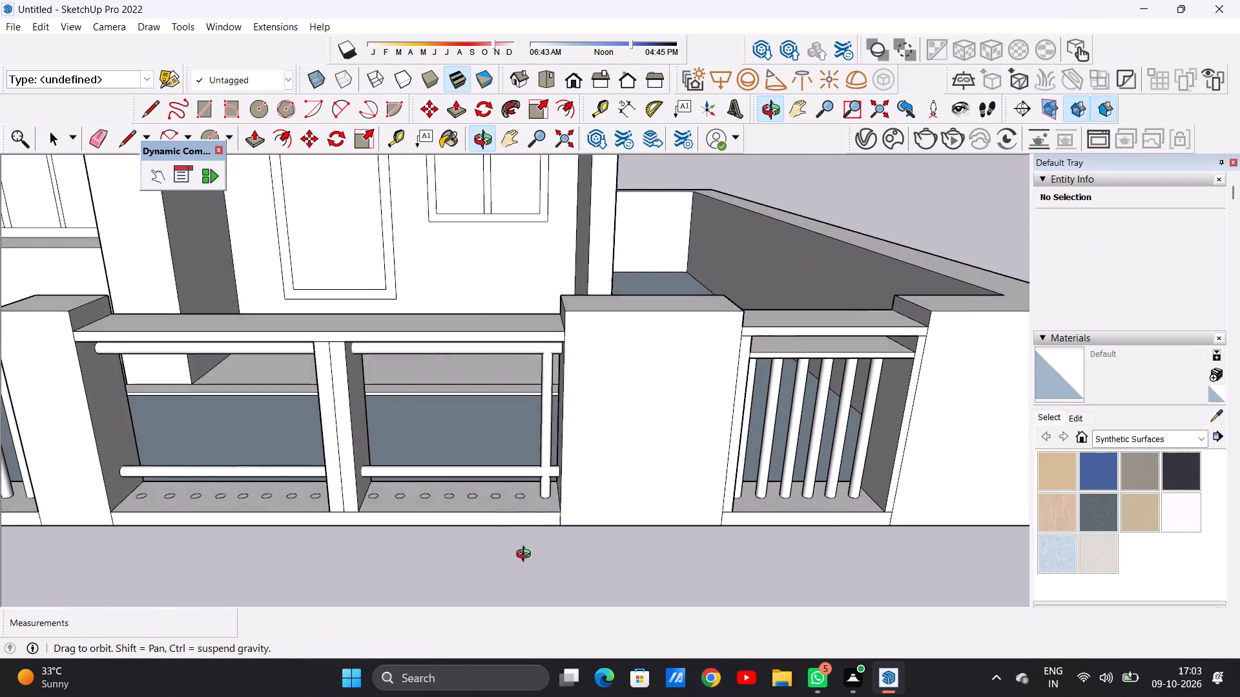
{"action": "middle_click_drag", "start_coordinate": [526, 556], "coordinate": [534, 574]}
{"action": "scroll", "coordinate": [526, 502], "scroll_direction": "up", "scroll_amount": 17}
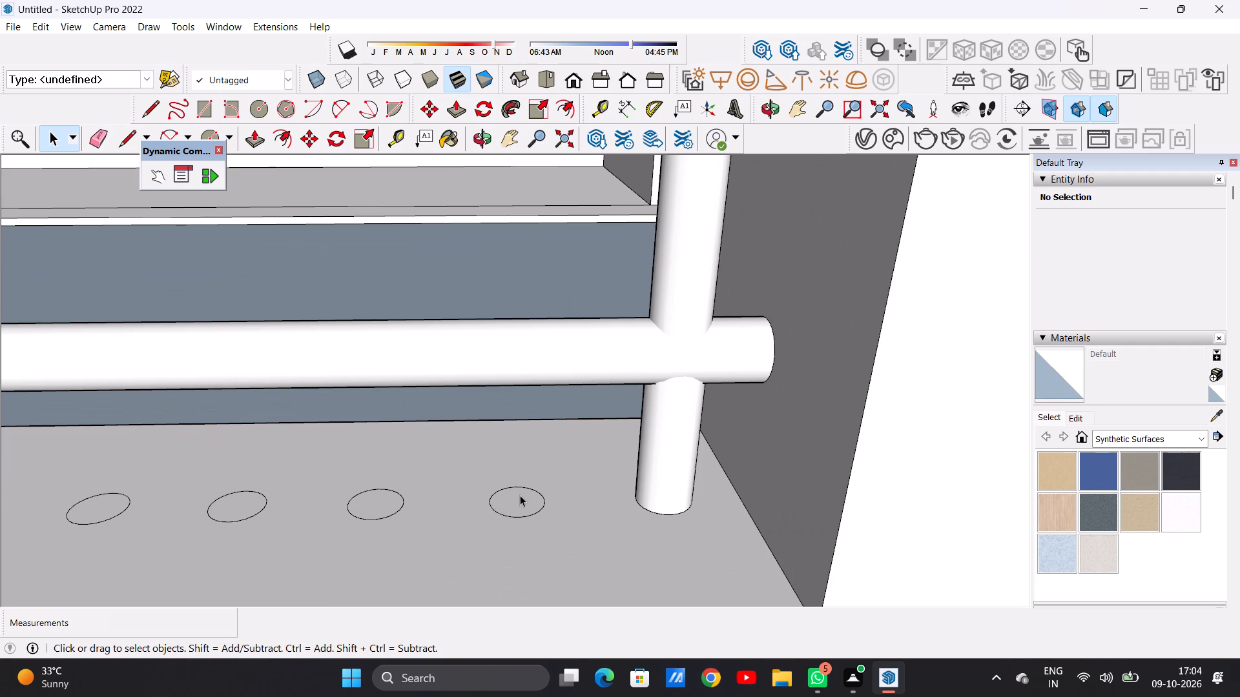
{"action": "key", "text": "p"}
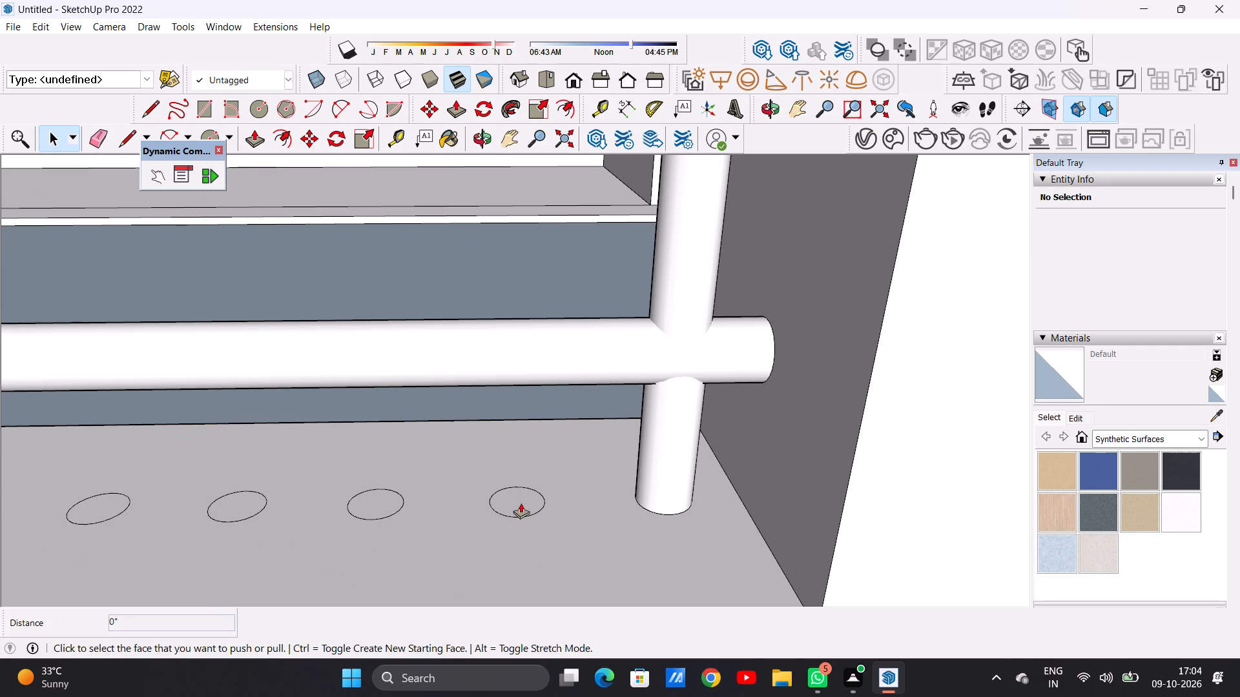
{"action": "left_click", "coordinate": [518, 500]}
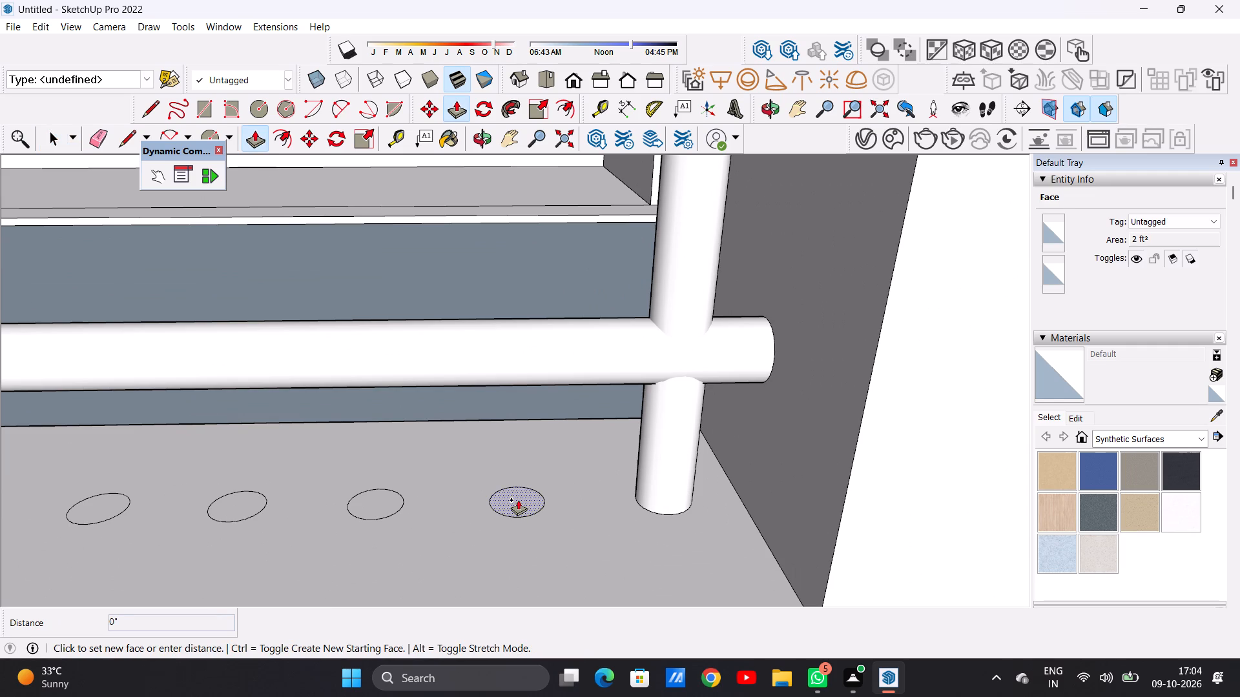
{"action": "scroll", "coordinate": [521, 336], "scroll_direction": "down", "scroll_amount": 19}
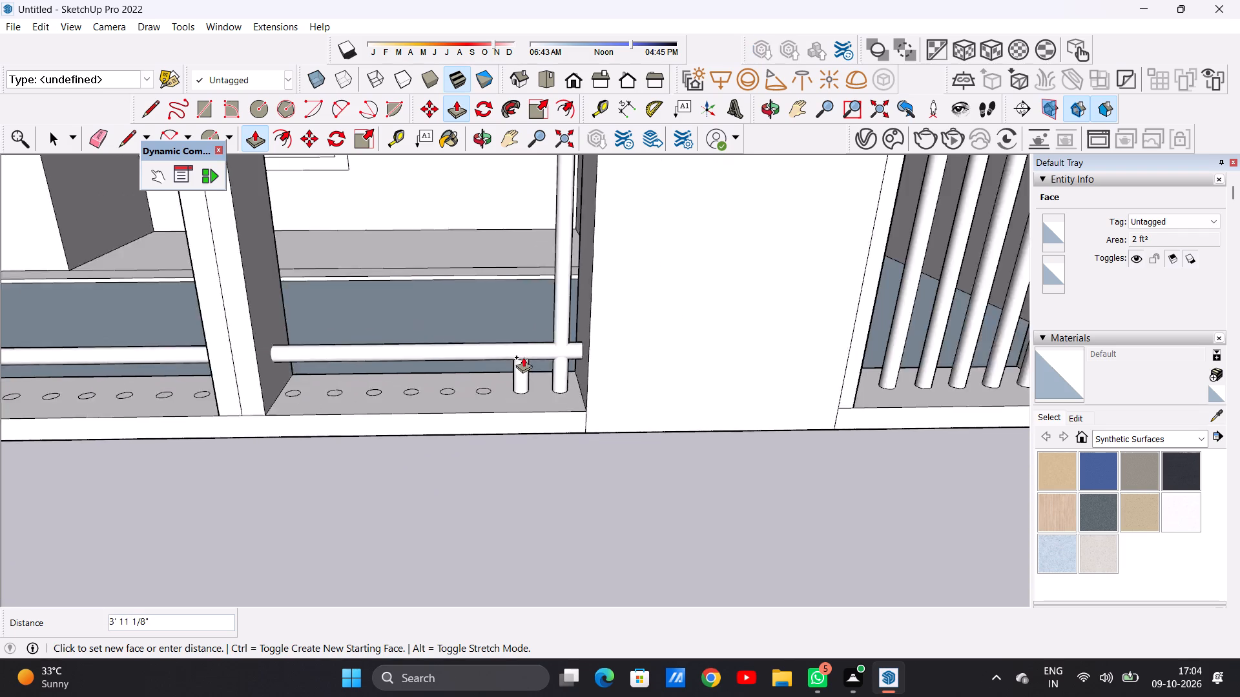
{"action": "scroll", "coordinate": [523, 357], "scroll_direction": "down", "scroll_amount": 7}
{"action": "scroll", "coordinate": [535, 259], "scroll_direction": "up", "scroll_amount": 5}
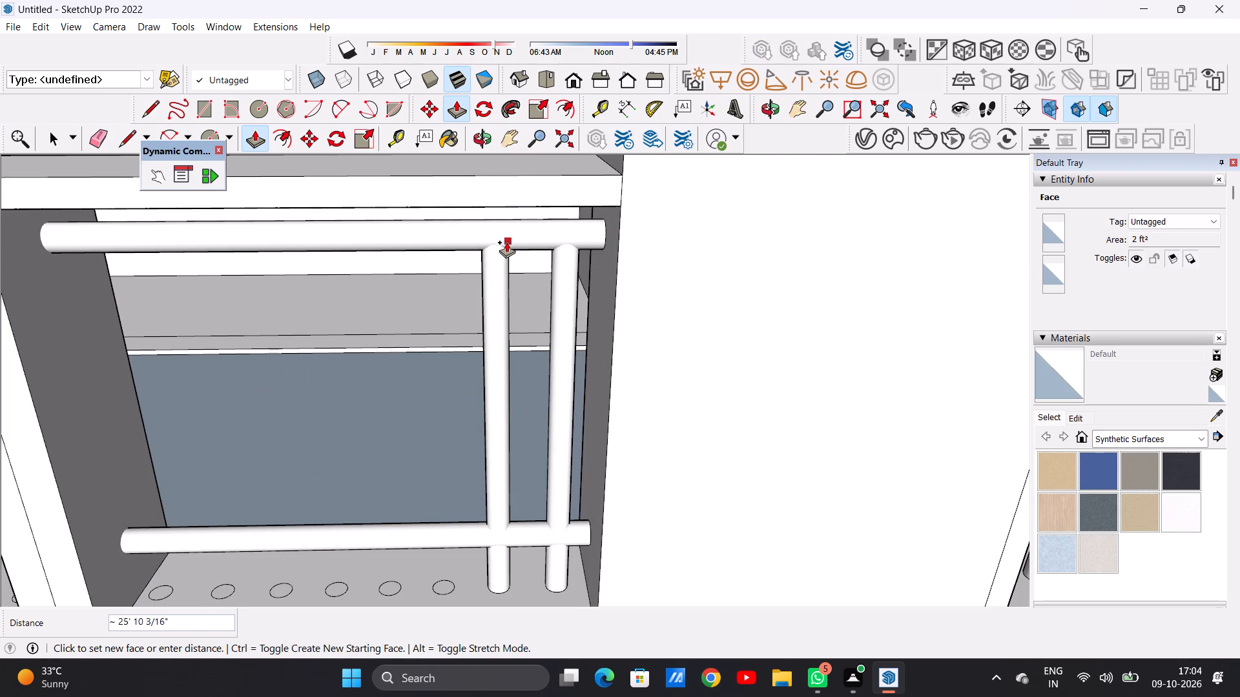
{"action": "left_click", "coordinate": [504, 240]}
Extrude the third base circle from the wide pillar about 26' 4" upward, ending inside the upper rail.
{"action": "scroll", "coordinate": [486, 365], "scroll_direction": "down", "scroll_amount": 5}
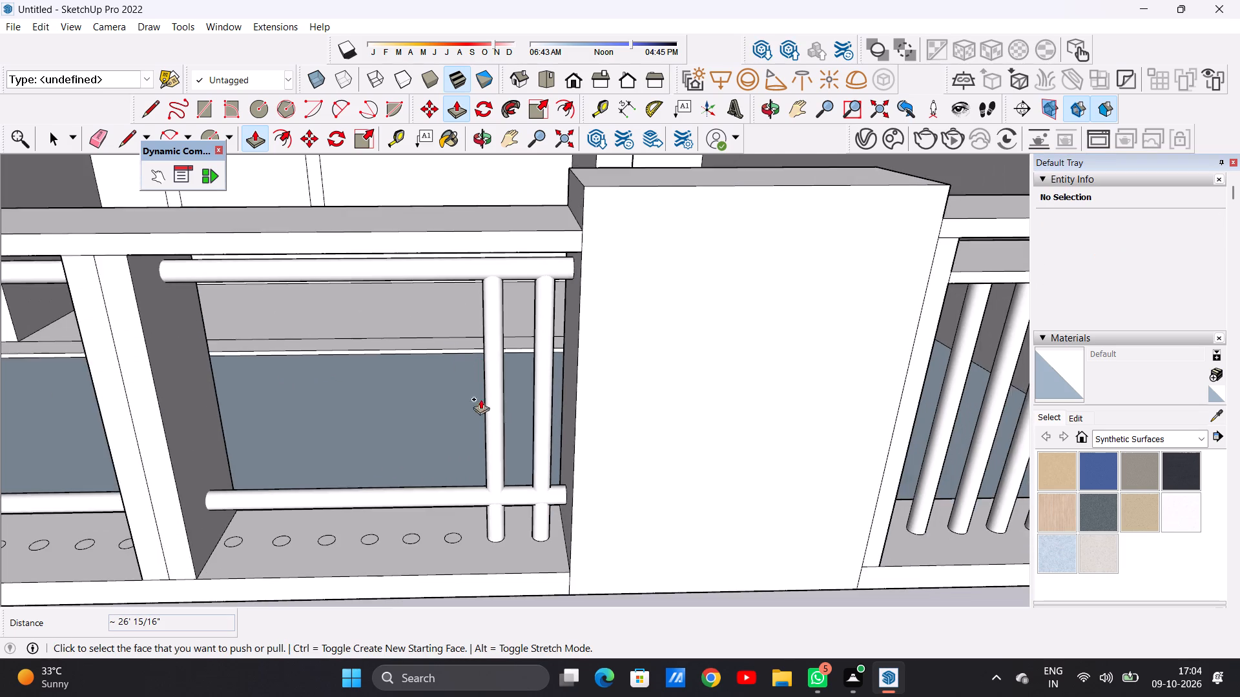
{"action": "scroll", "coordinate": [457, 500], "scroll_direction": "up", "scroll_amount": 20}
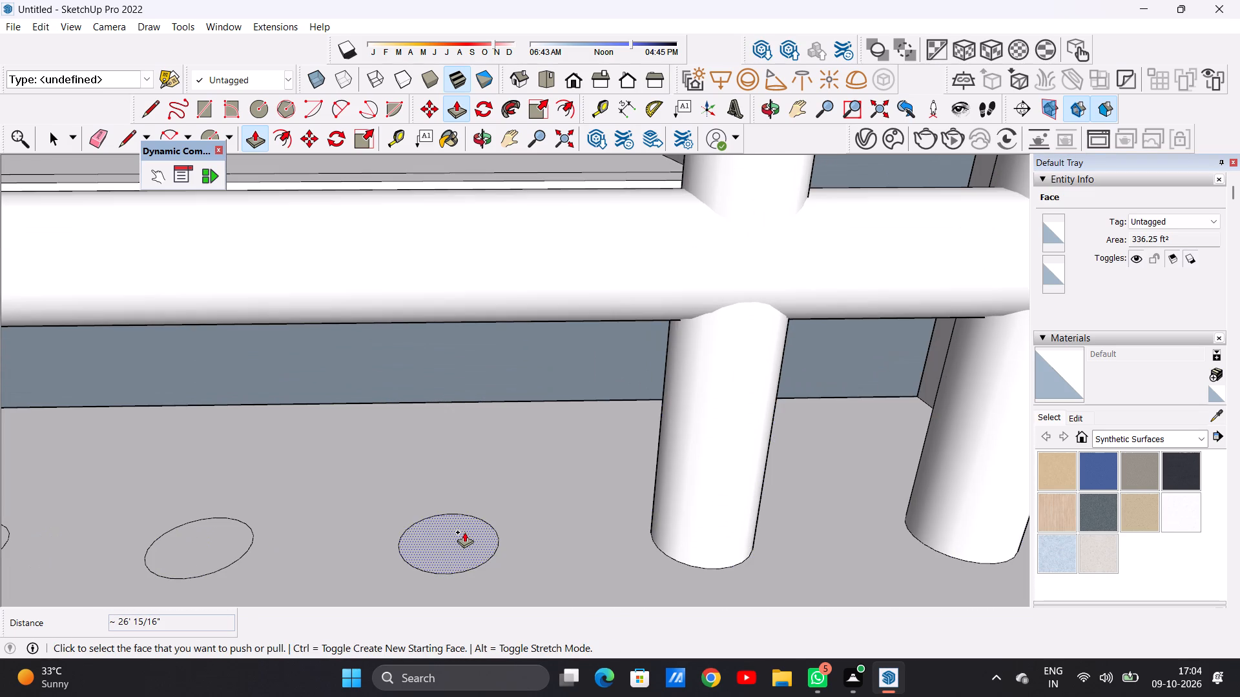
{"action": "left_click", "coordinate": [464, 532]}
{"action": "scroll", "coordinate": [454, 370], "scroll_direction": "down", "scroll_amount": 20}
{"action": "scroll", "coordinate": [454, 370], "scroll_direction": "down", "scroll_amount": 1}
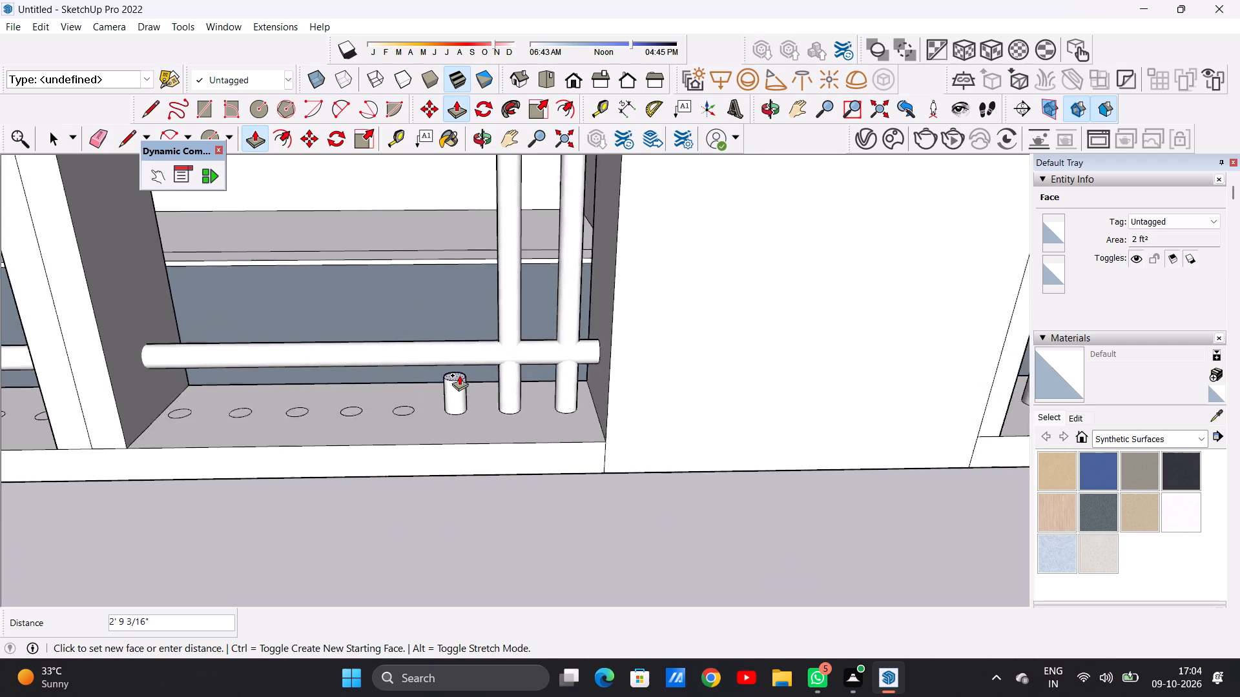
{"action": "scroll", "coordinate": [459, 375], "scroll_direction": "down", "scroll_amount": 13}
{"action": "scroll", "coordinate": [464, 262], "scroll_direction": "up", "scroll_amount": 11}
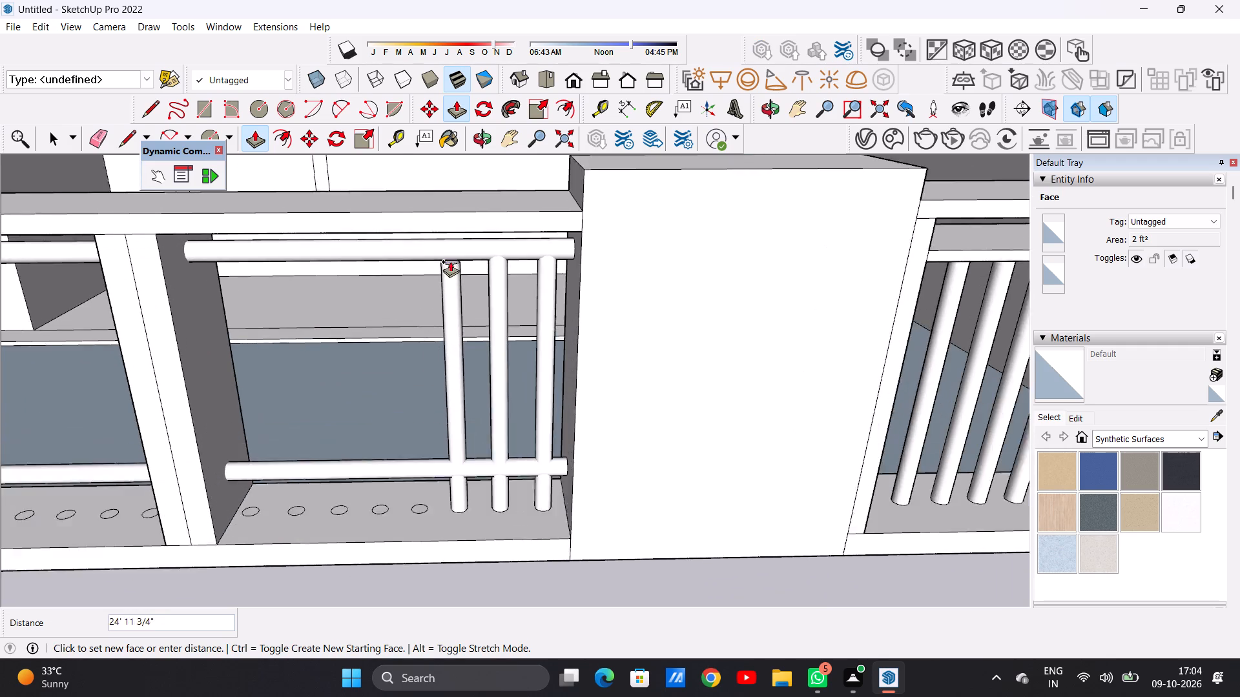
{"action": "left_click", "coordinate": [457, 244]}
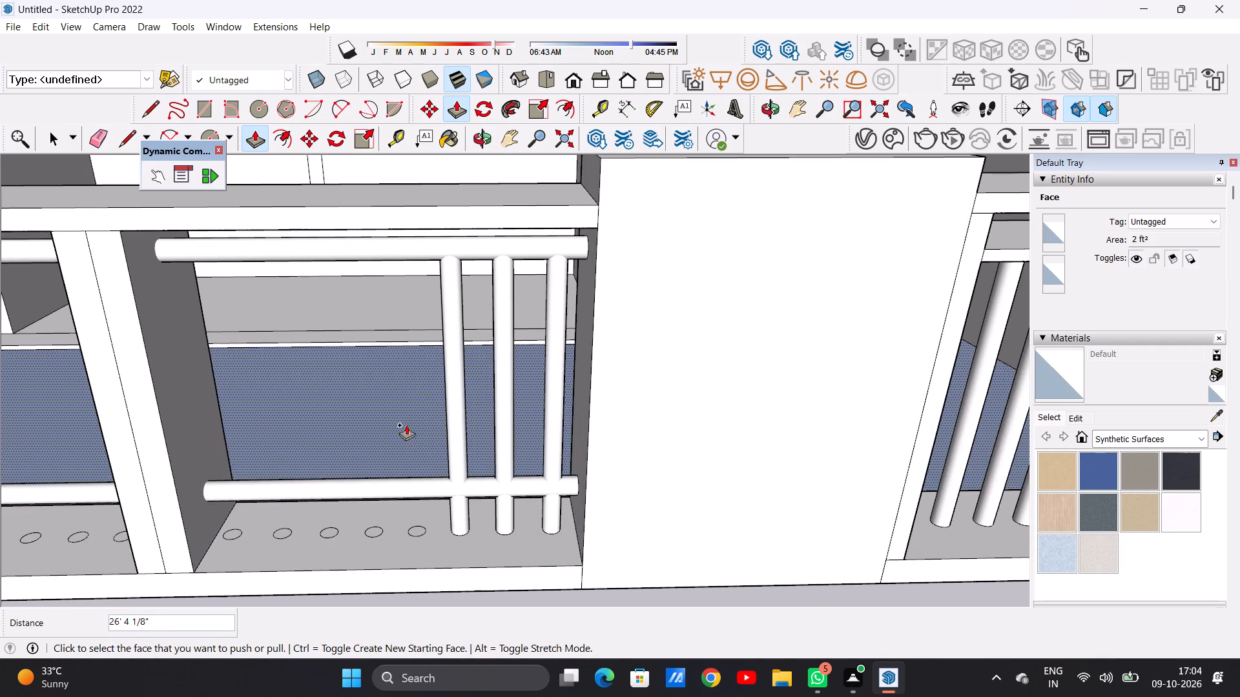
Extrude the fourth base circle from the wide pillar about 26' 2" upward, ending inside the upper rail.
{"action": "scroll", "coordinate": [417, 521], "scroll_direction": "up", "scroll_amount": 11}
{"action": "left_click", "coordinate": [422, 542]}
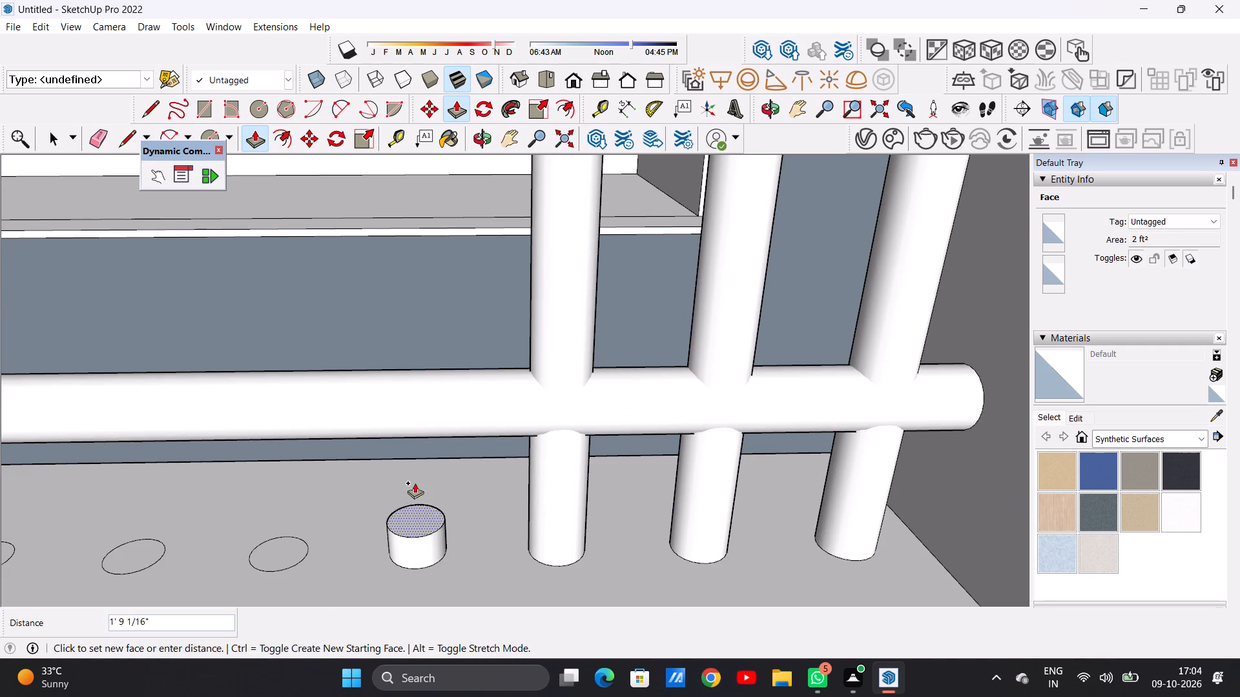
{"action": "scroll", "coordinate": [408, 404], "scroll_direction": "down", "scroll_amount": 20}
{"action": "scroll", "coordinate": [408, 404], "scroll_direction": "down", "scroll_amount": 3}
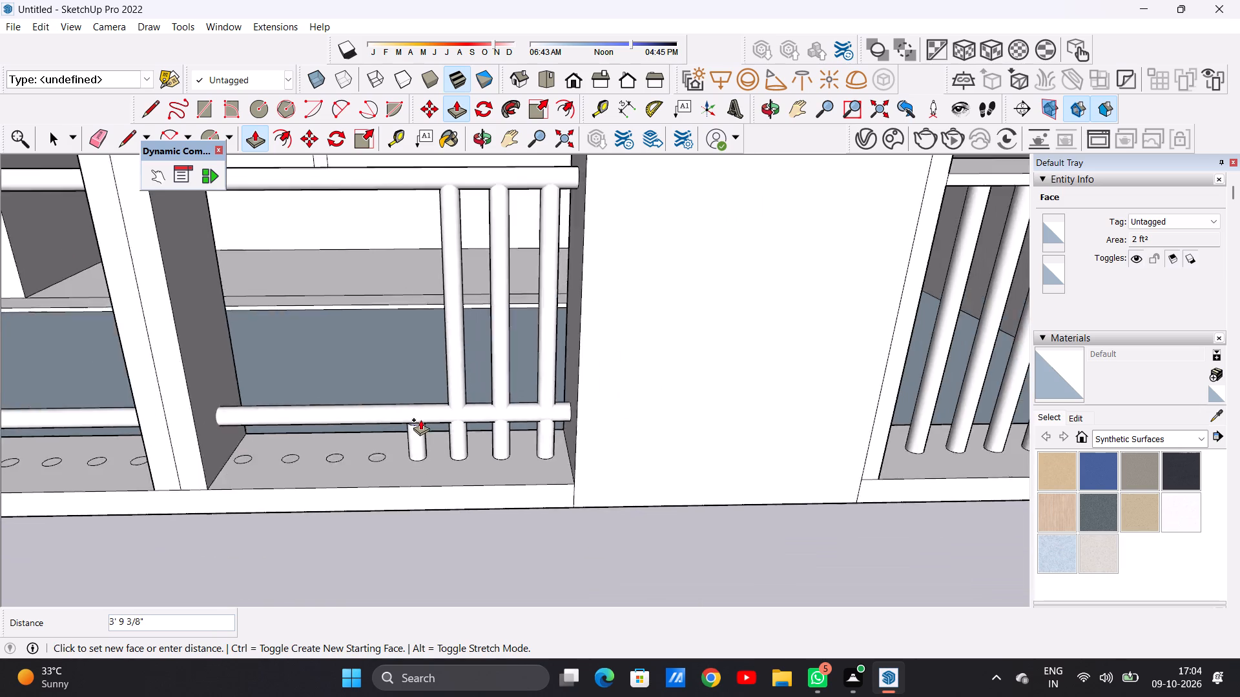
{"action": "scroll", "coordinate": [420, 419], "scroll_direction": "down", "scroll_amount": 3}
{"action": "scroll", "coordinate": [406, 277], "scroll_direction": "up", "scroll_amount": 9}
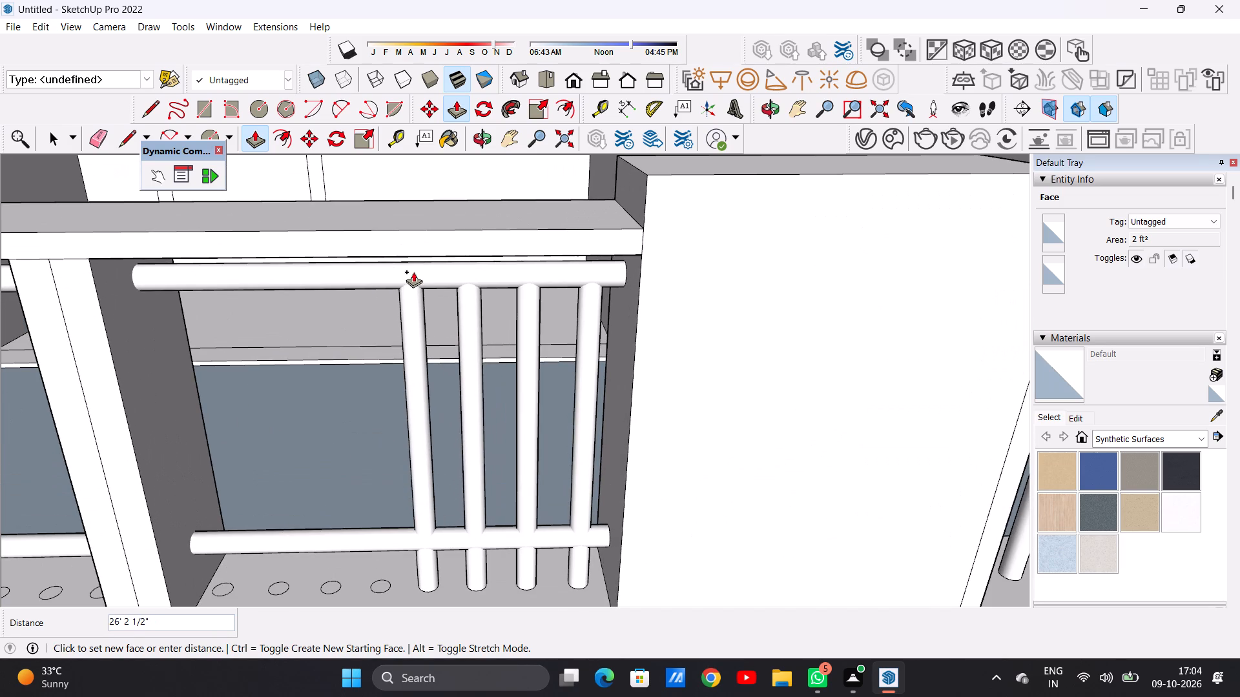
{"action": "left_click", "coordinate": [413, 272]}
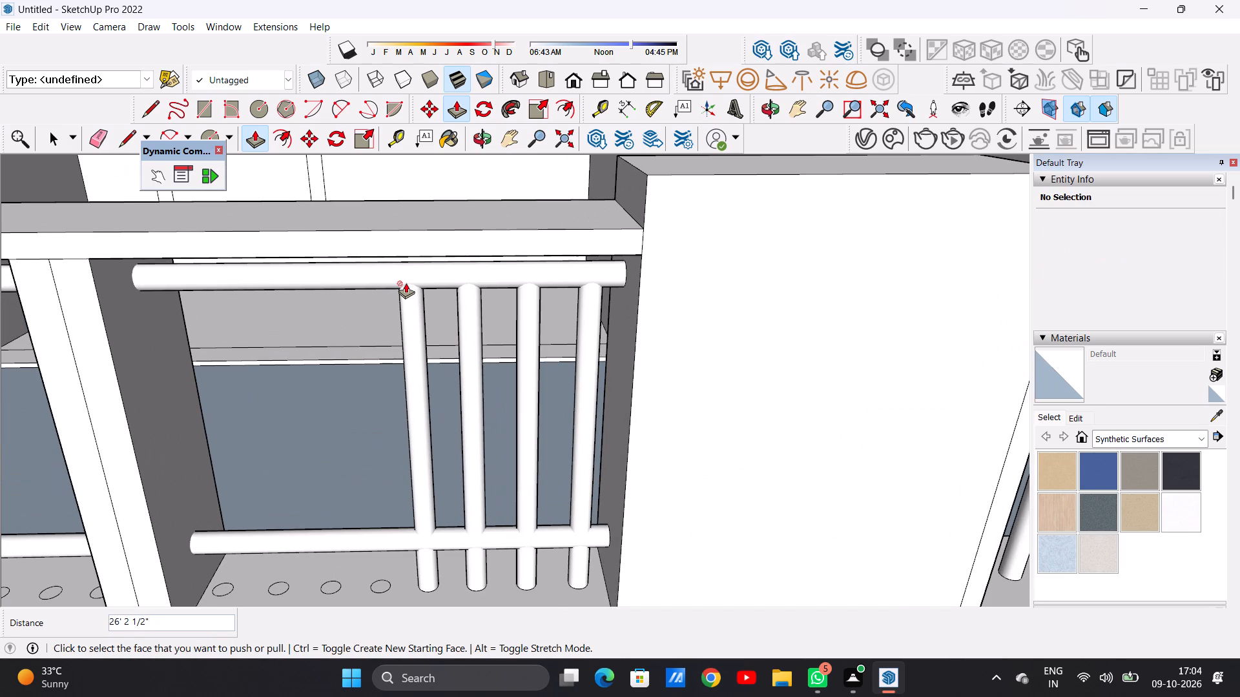
Extrude the fifth base circle from the wide pillar about 26' 2" upward, ending inside the upper rail.
{"action": "scroll", "coordinate": [410, 355], "scroll_direction": "down", "scroll_amount": 9}
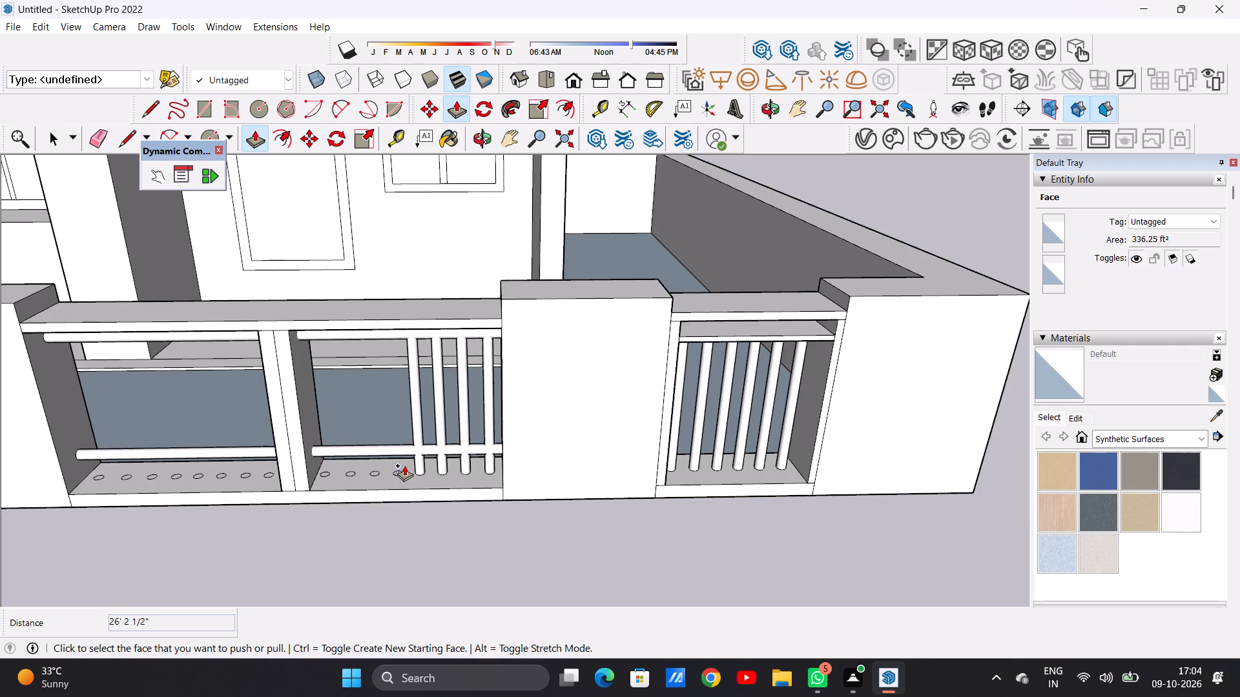
{"action": "scroll", "coordinate": [404, 465], "scroll_direction": "up", "scroll_amount": 14}
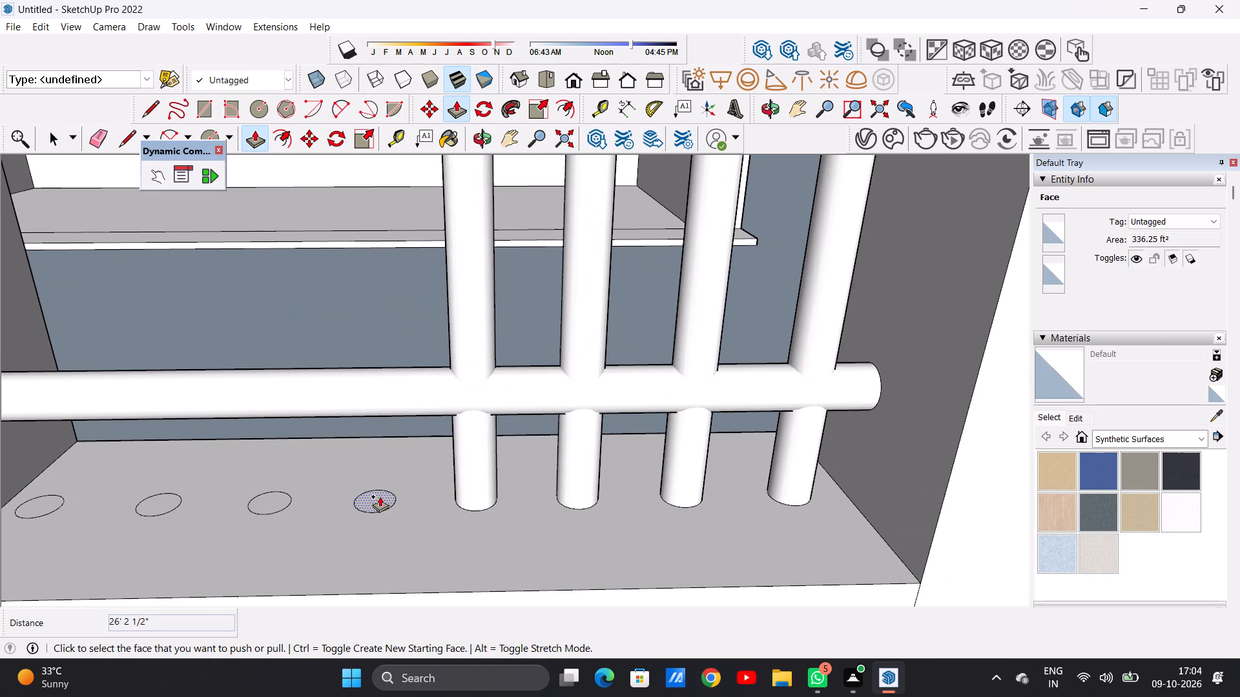
{"action": "left_click", "coordinate": [380, 496]}
{"action": "scroll", "coordinate": [397, 430], "scroll_direction": "down", "scroll_amount": 19}
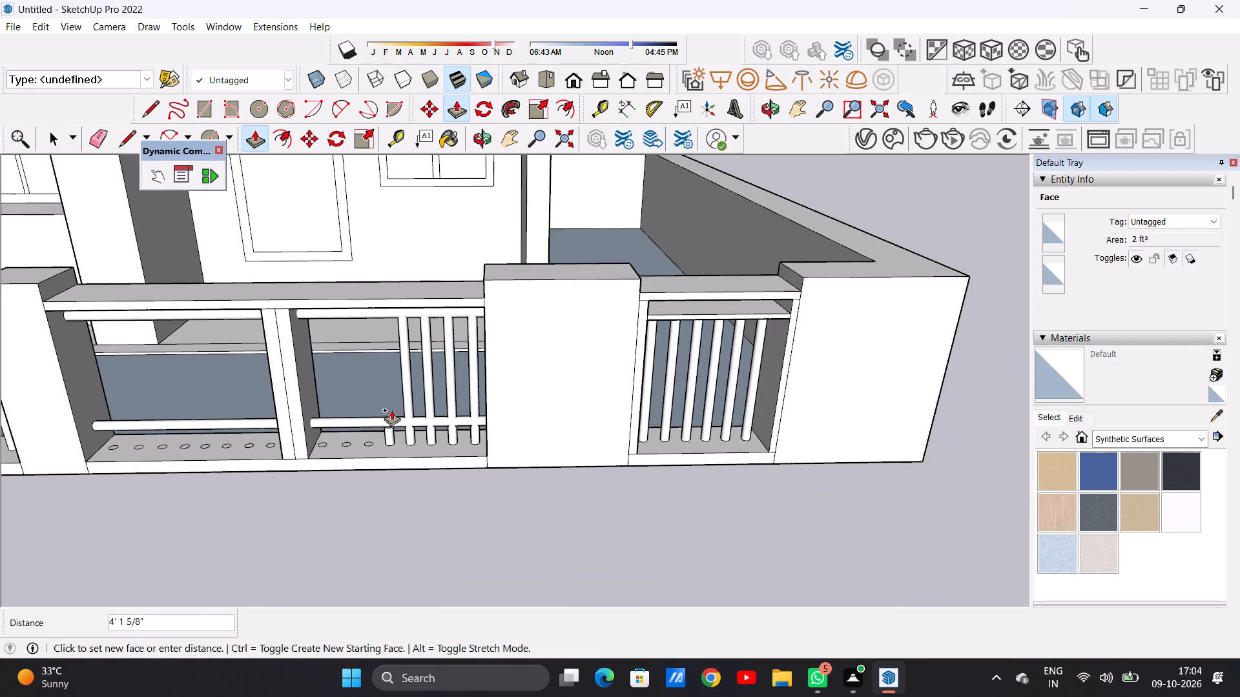
{"action": "scroll", "coordinate": [381, 306], "scroll_direction": "up", "scroll_amount": 10}
{"action": "scroll", "coordinate": [384, 318], "scroll_direction": "down", "scroll_amount": 1}
{"action": "scroll", "coordinate": [384, 318], "scroll_direction": "up", "scroll_amount": 5}
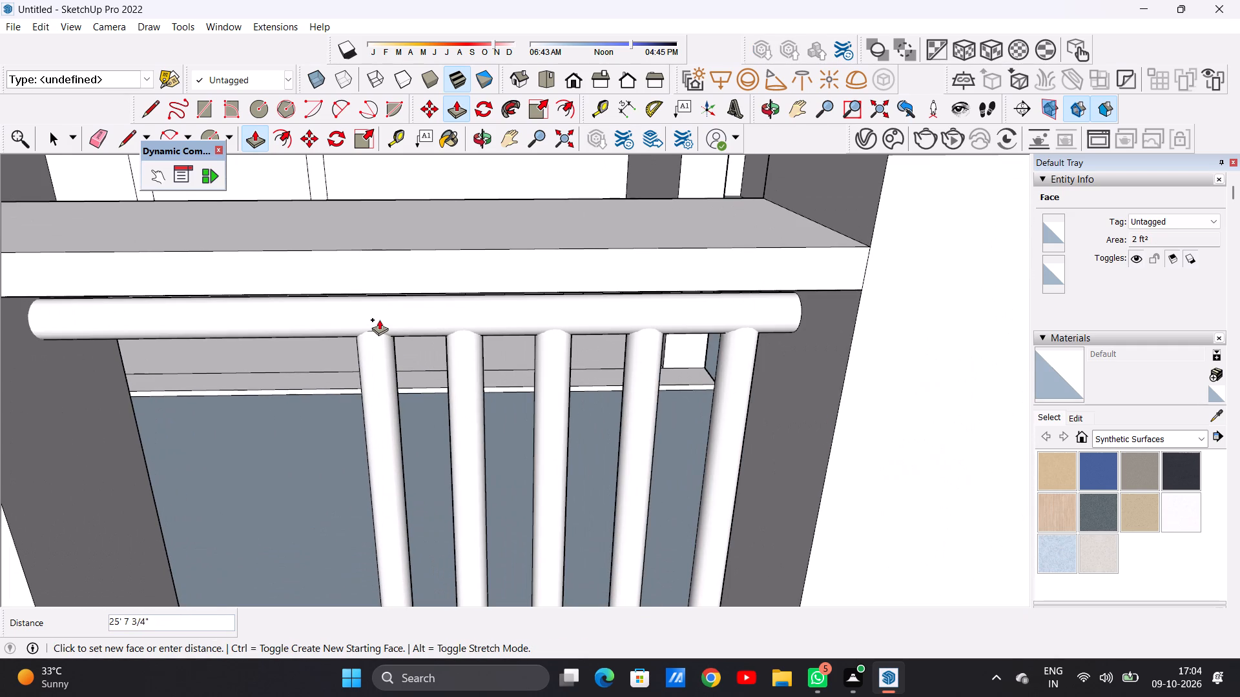
{"action": "left_click", "coordinate": [373, 311]}
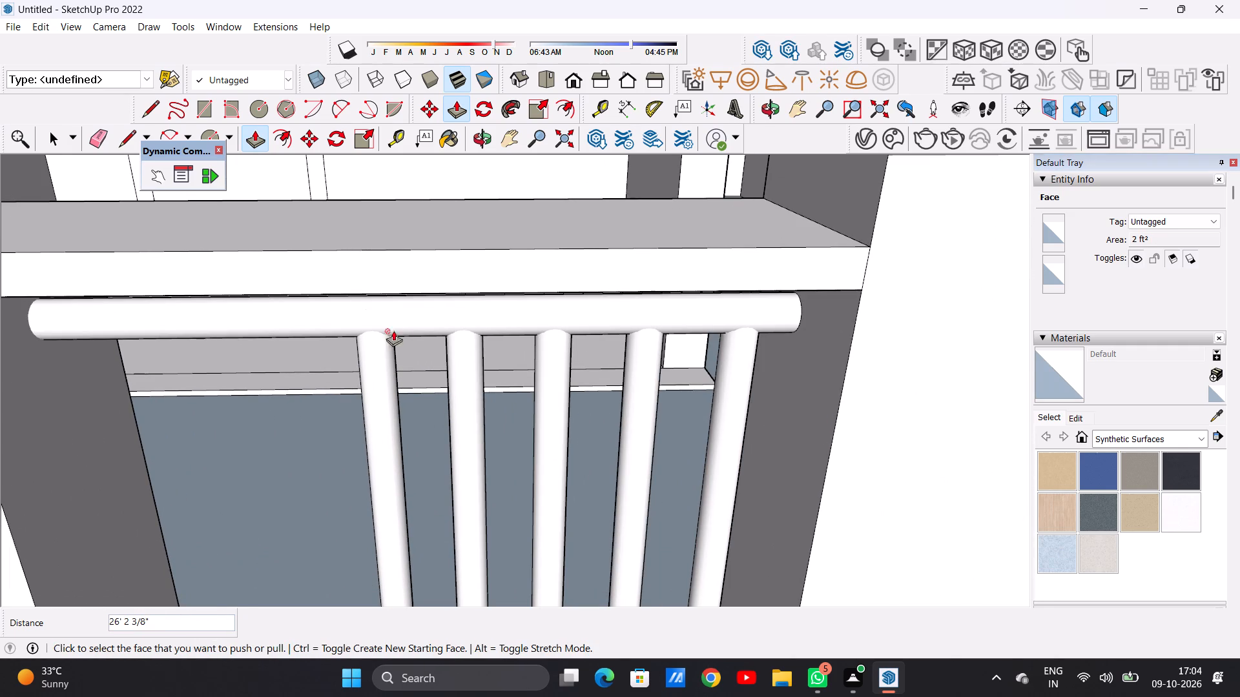
Extrude the sixth base circle from the wide pillar about 26' 3" upward, ending inside the upper rail.
{"action": "scroll", "coordinate": [420, 339], "scroll_direction": "down", "scroll_amount": 13}
{"action": "scroll", "coordinate": [383, 427], "scroll_direction": "up", "scroll_amount": 6}
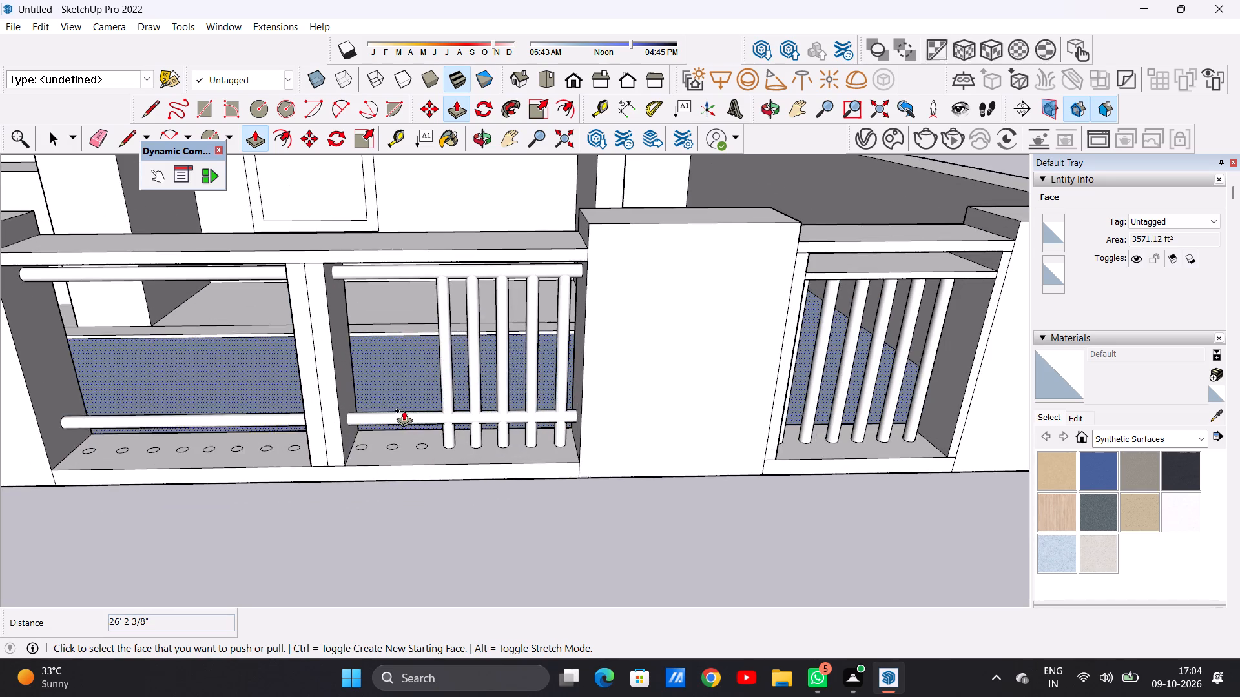
{"action": "middle_click_drag", "start_coordinate": [400, 471], "coordinate": [371, 509]}
{"action": "scroll", "coordinate": [438, 416], "scroll_direction": "up", "scroll_amount": 12}
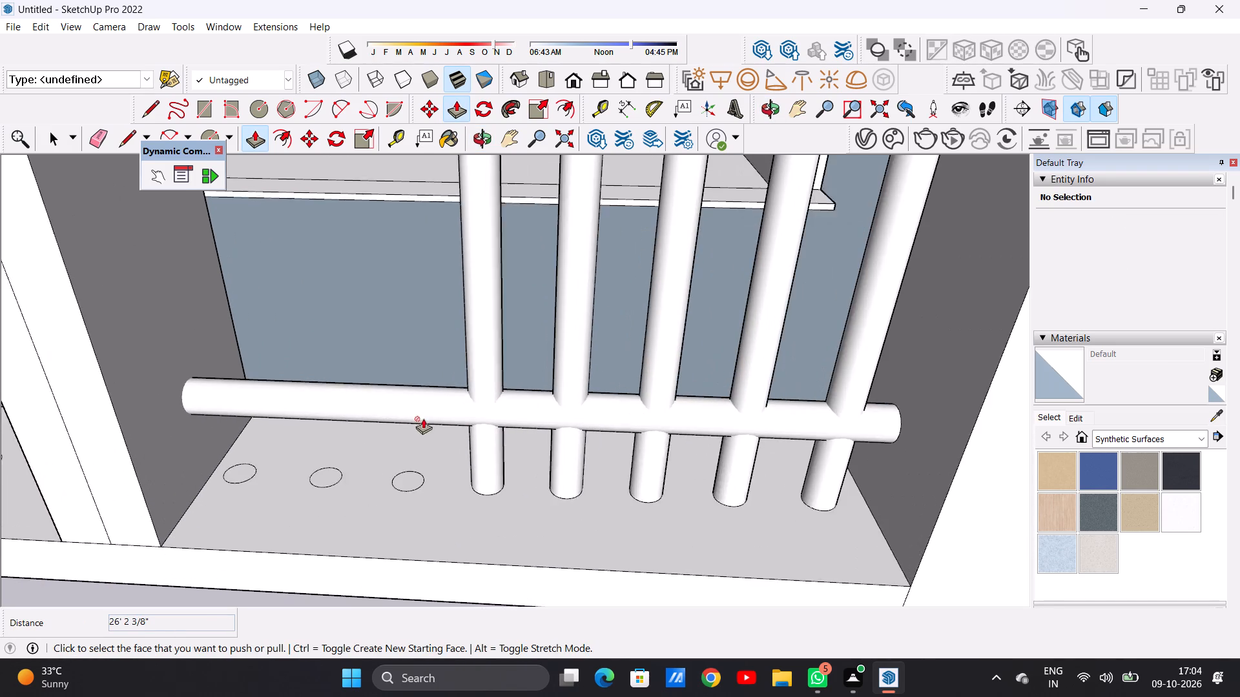
{"action": "left_click", "coordinate": [411, 481]}
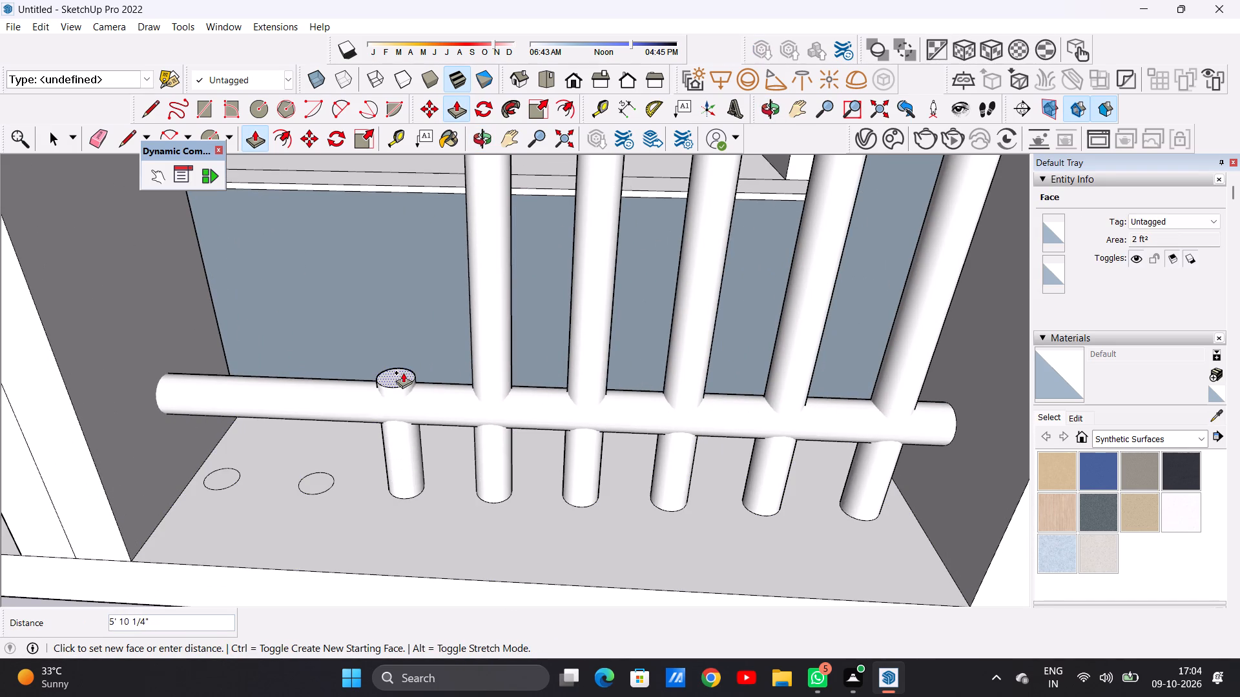
{"action": "scroll", "coordinate": [421, 377], "scroll_direction": "down", "scroll_amount": 17}
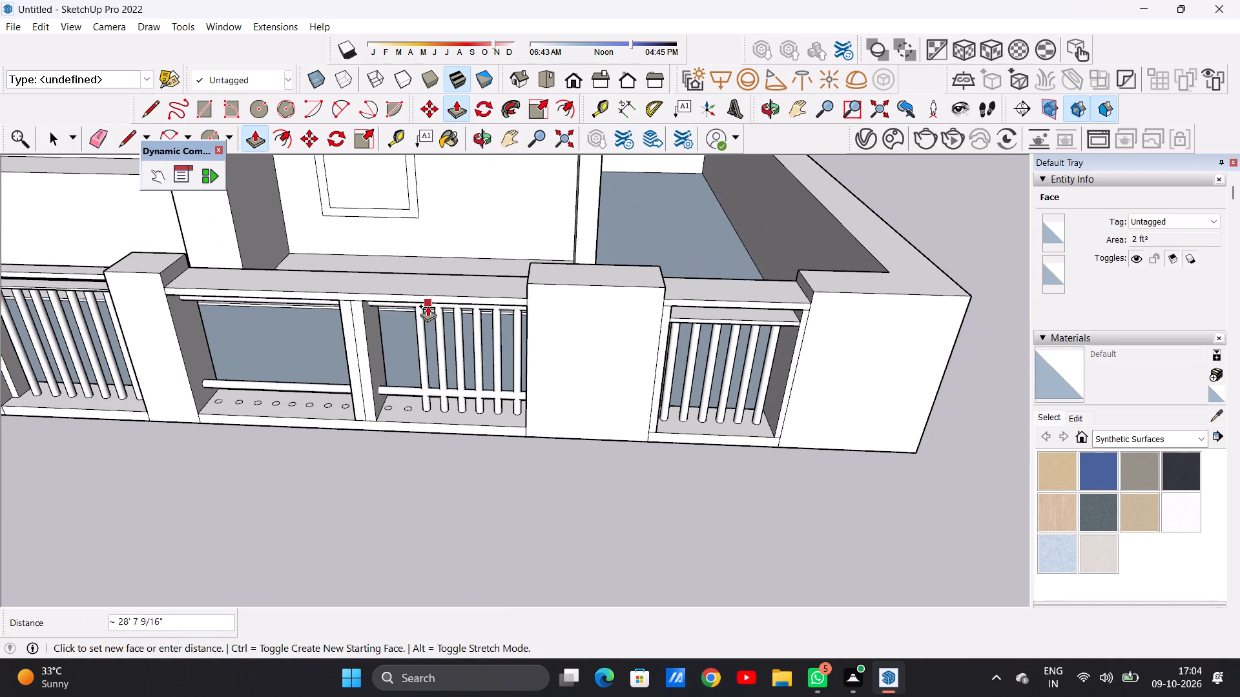
{"action": "middle_click_drag", "start_coordinate": [432, 319], "coordinate": [422, 265]}
{"action": "scroll", "coordinate": [437, 276], "scroll_direction": "up", "scroll_amount": 5}
{"action": "scroll", "coordinate": [431, 287], "scroll_direction": "down", "scroll_amount": 1}
{"action": "scroll", "coordinate": [425, 292], "scroll_direction": "up", "scroll_amount": 1}
{"action": "scroll", "coordinate": [417, 321], "scroll_direction": "down", "scroll_amount": 1}
{"action": "scroll", "coordinate": [417, 321], "scroll_direction": "up", "scroll_amount": 8}
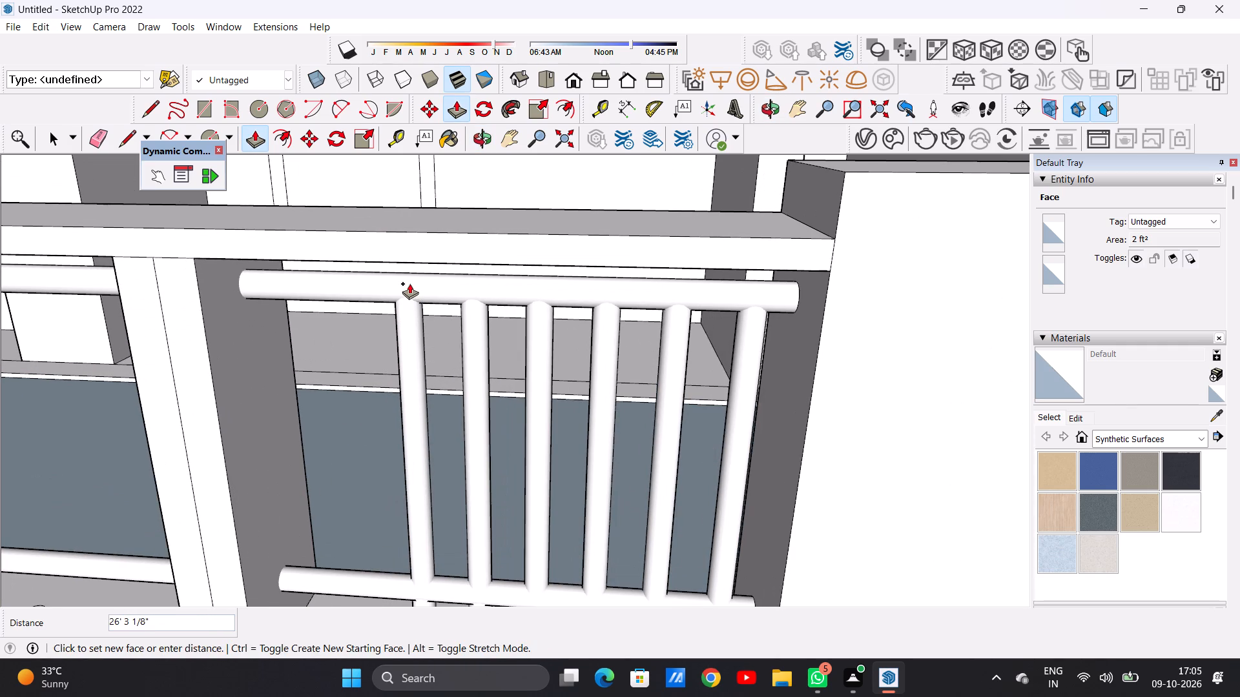
{"action": "left_click", "coordinate": [409, 283]}
Extrude the seventh base circle from the wide pillar about 26' 1" upward, ending inside the upper rail.
{"action": "scroll", "coordinate": [429, 359], "scroll_direction": "down", "scroll_amount": 7}
{"action": "scroll", "coordinate": [413, 435], "scroll_direction": "up", "scroll_amount": 13}
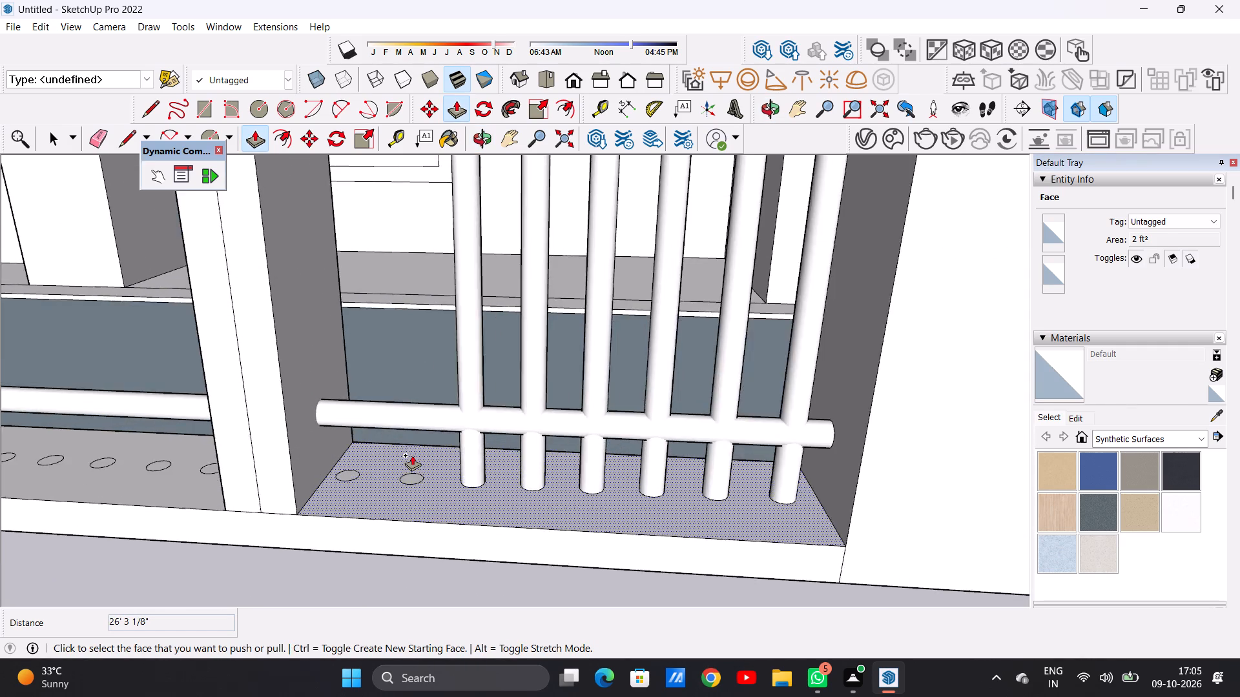
{"action": "scroll", "coordinate": [412, 455], "scroll_direction": "up", "scroll_amount": 8}
{"action": "left_click", "coordinate": [417, 509]}
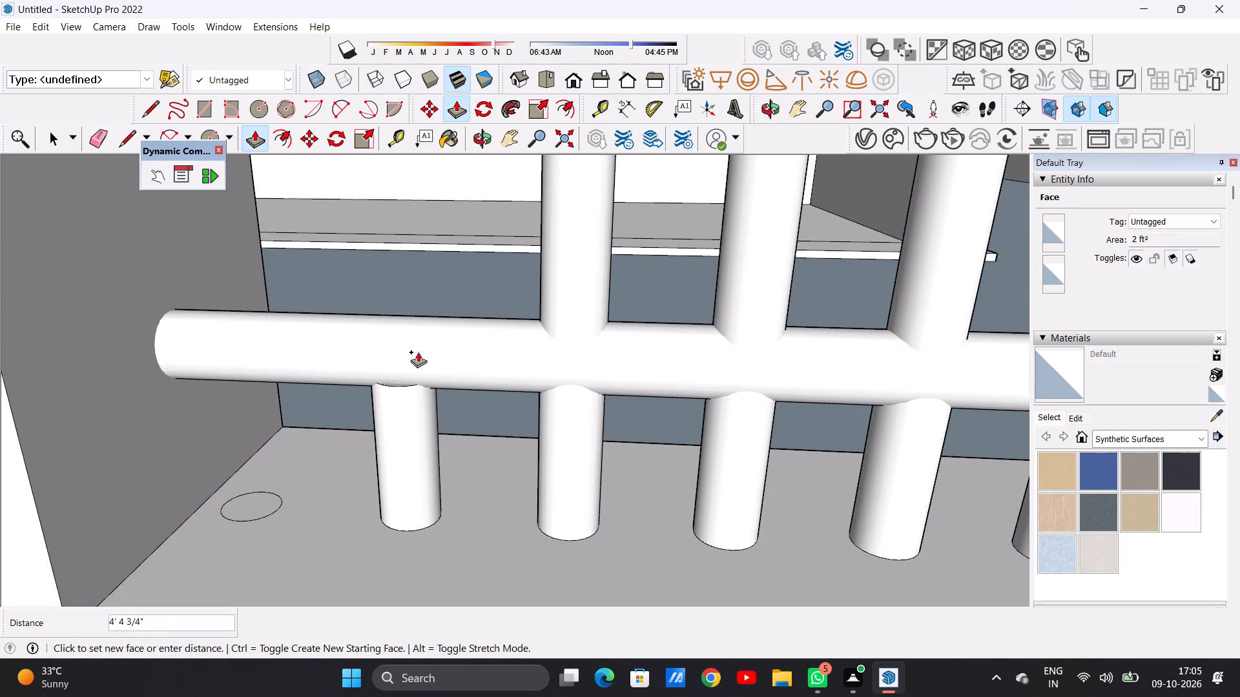
{"action": "scroll", "coordinate": [422, 360], "scroll_direction": "down", "scroll_amount": 20}
{"action": "scroll", "coordinate": [422, 360], "scroll_direction": "down", "scroll_amount": 6}
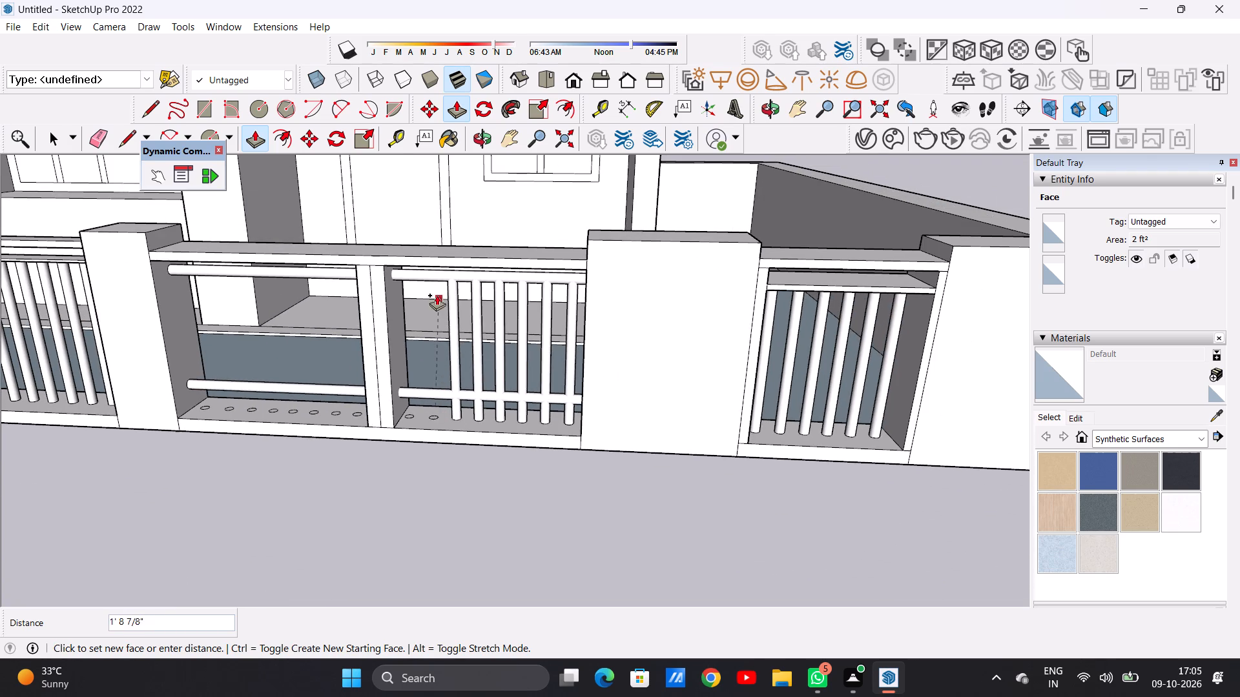
{"action": "scroll", "coordinate": [435, 276], "scroll_direction": "up", "scroll_amount": 8}
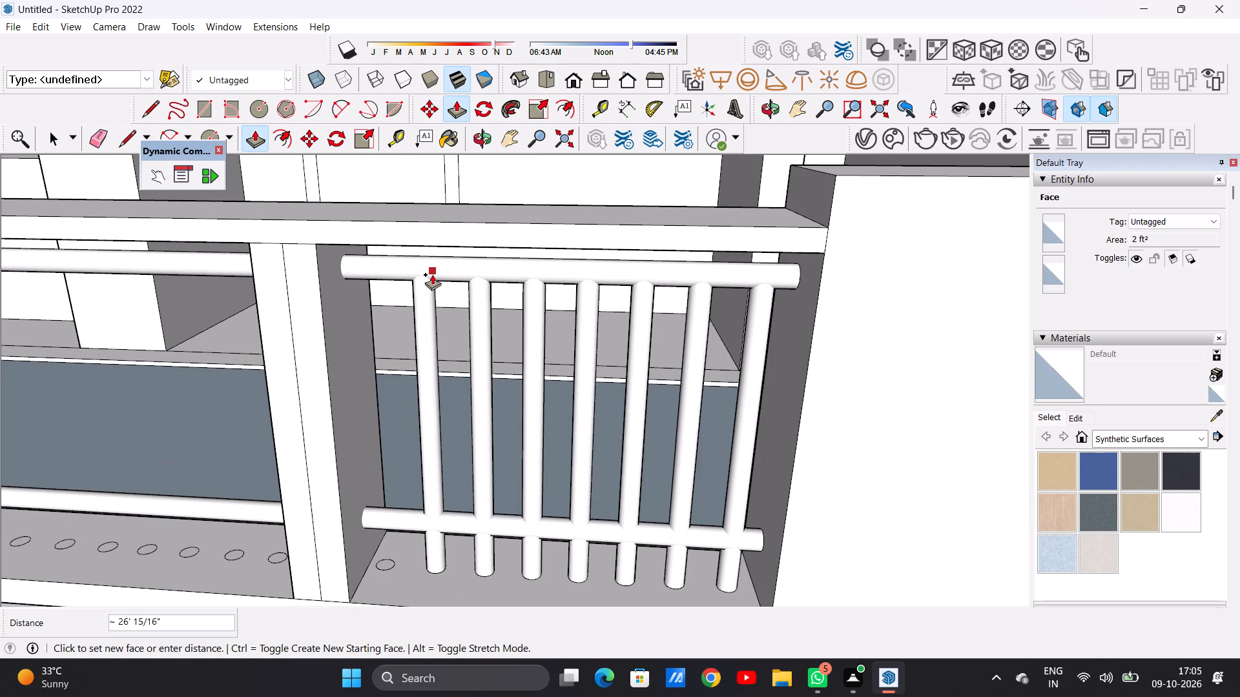
{"action": "left_click", "coordinate": [432, 274]}
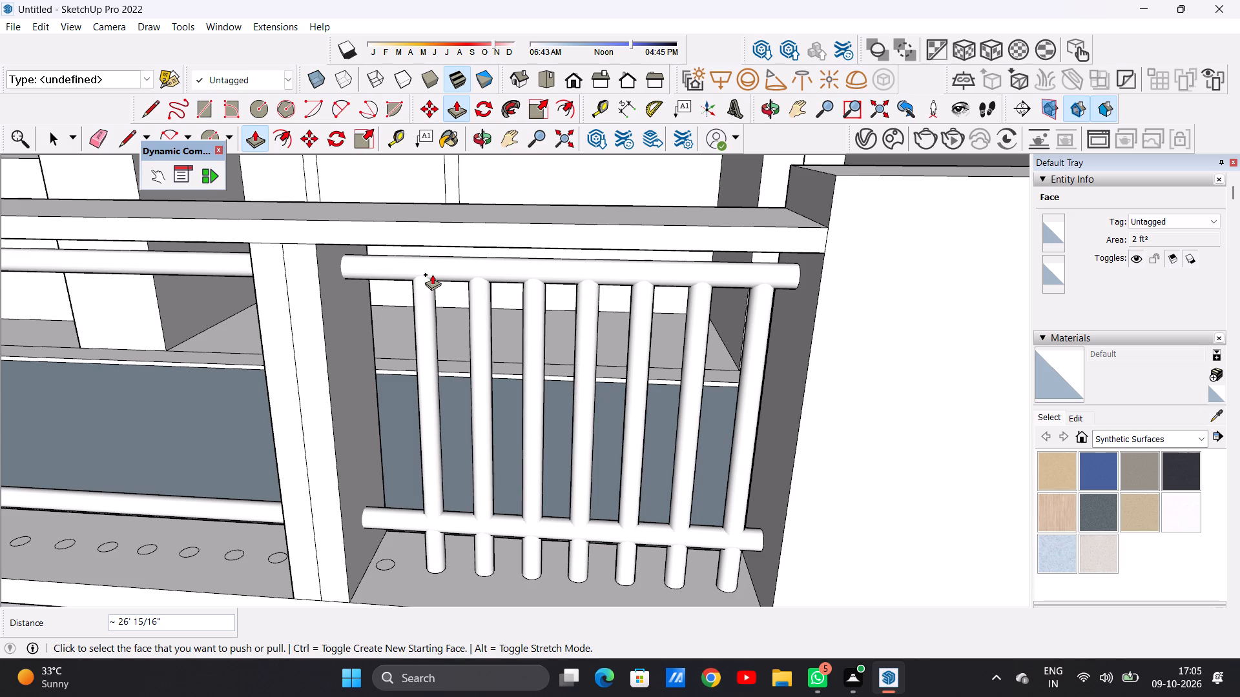
Extrude the last base circle beside the middle post about 26' 2" upward, completing this half's balusters inside the upper rail.
{"action": "scroll", "coordinate": [369, 596], "scroll_direction": "up", "scroll_amount": 11}
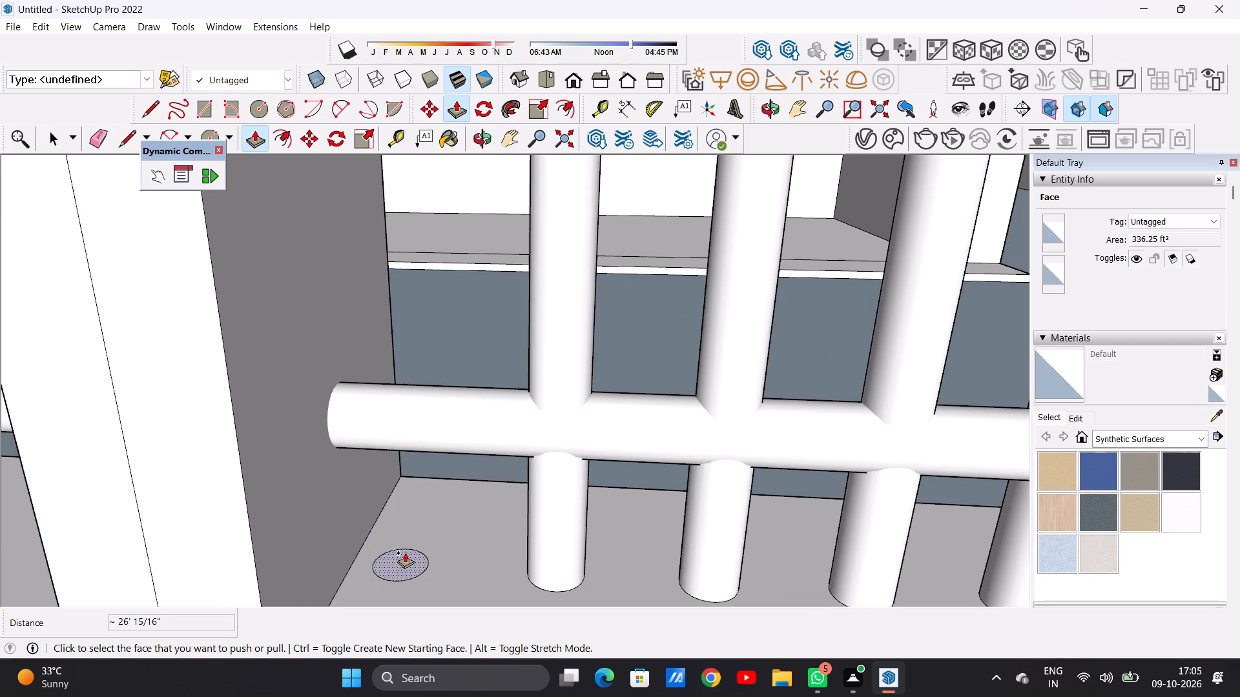
{"action": "left_click", "coordinate": [404, 554]}
{"action": "scroll", "coordinate": [416, 421], "scroll_direction": "down", "scroll_amount": 20}
{"action": "scroll", "coordinate": [416, 421], "scroll_direction": "down", "scroll_amount": 3}
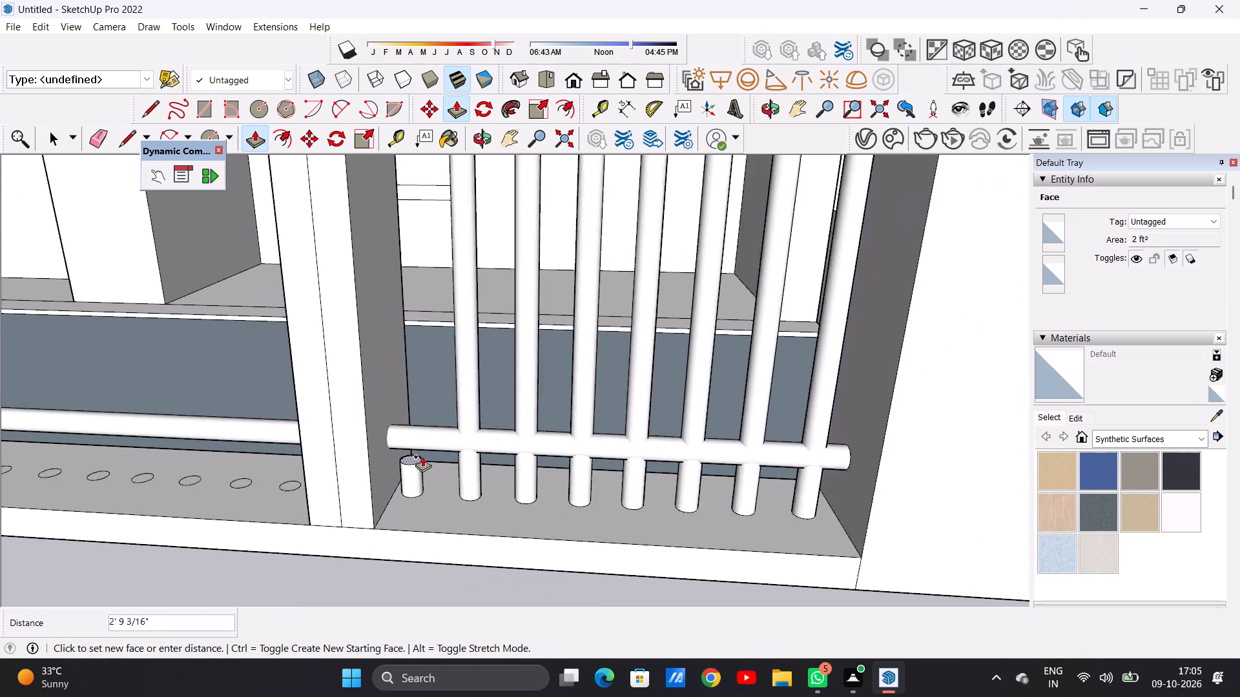
{"action": "scroll", "coordinate": [422, 456], "scroll_direction": "down", "scroll_amount": 6}
{"action": "scroll", "coordinate": [426, 265], "scroll_direction": "up", "scroll_amount": 6}
{"action": "scroll", "coordinate": [413, 318], "scroll_direction": "down", "scroll_amount": 8}
{"action": "scroll", "coordinate": [423, 348], "scroll_direction": "down", "scroll_amount": 15}
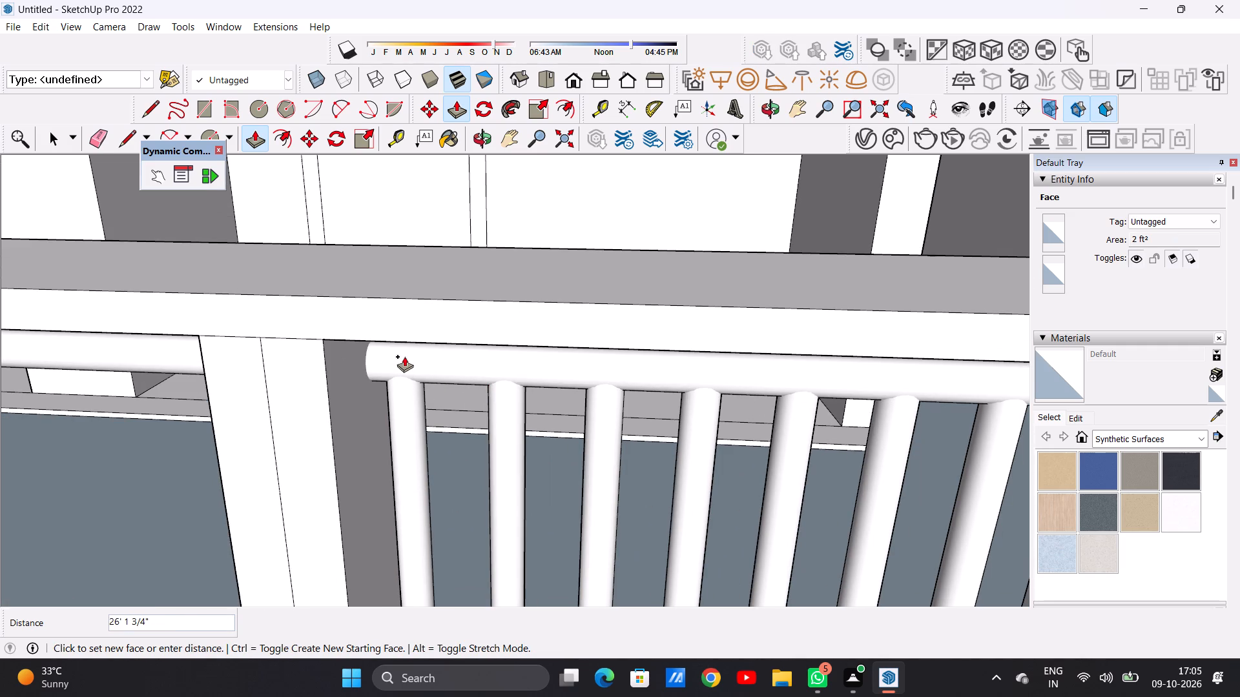
{"action": "left_click", "coordinate": [404, 356]}
{"action": "key", "text": "space"}
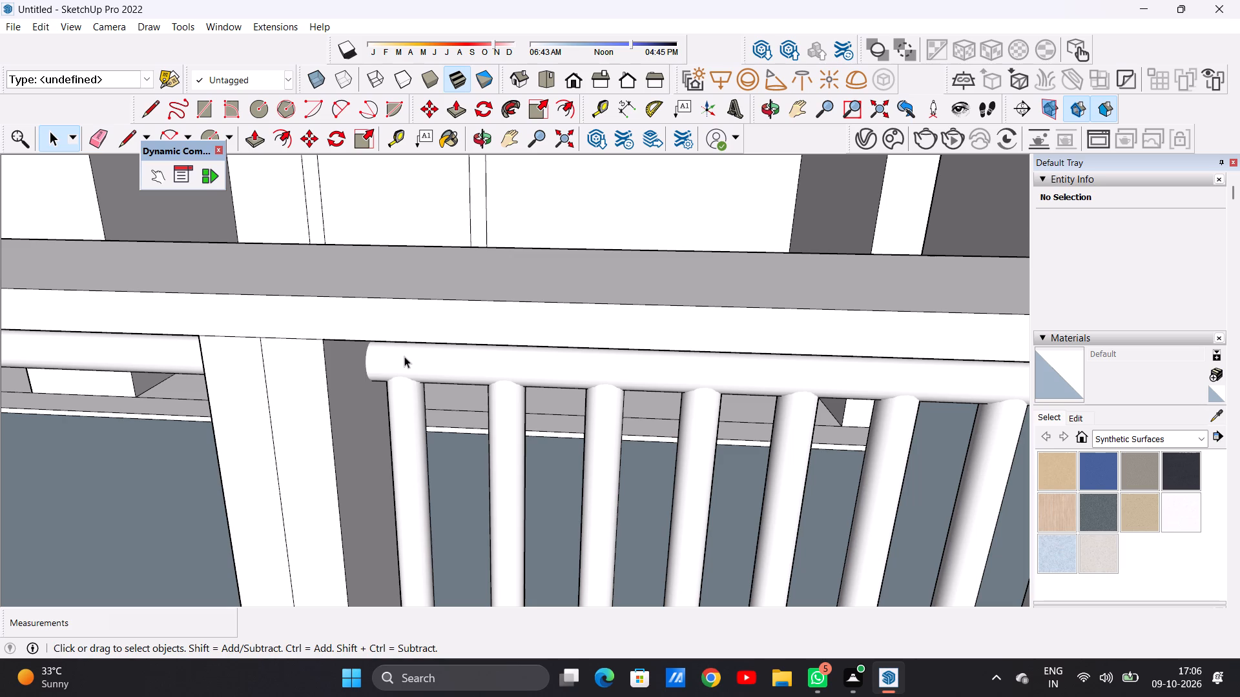
In the bay's other half, extrude the base circle nearest the middle post about 26' 4" upward into the upper rail.
{"action": "scroll", "coordinate": [411, 356], "scroll_direction": "down", "scroll_amount": 4}
{"action": "scroll", "coordinate": [431, 430], "scroll_direction": "down", "scroll_amount": 10}
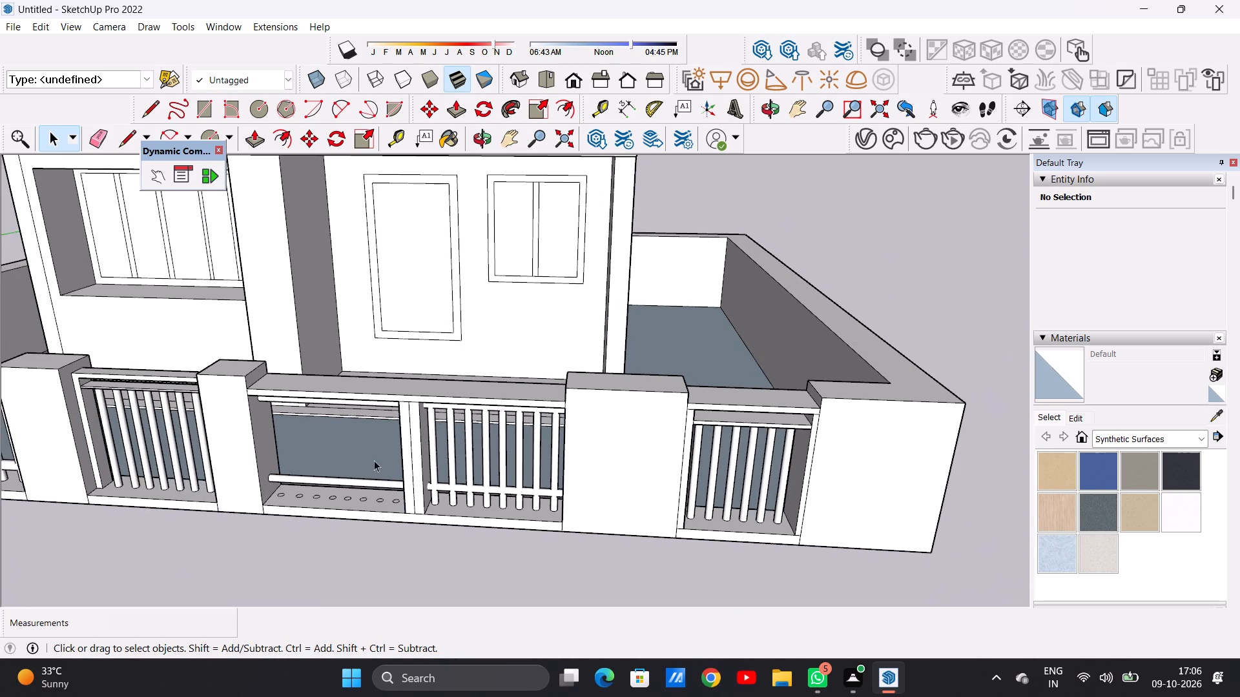
{"action": "scroll", "coordinate": [374, 460], "scroll_direction": "up", "scroll_amount": 5}
{"action": "scroll", "coordinate": [526, 423], "scroll_direction": "down", "scroll_amount": 5}
{"action": "scroll", "coordinate": [473, 434], "scroll_direction": "up", "scroll_amount": 5}
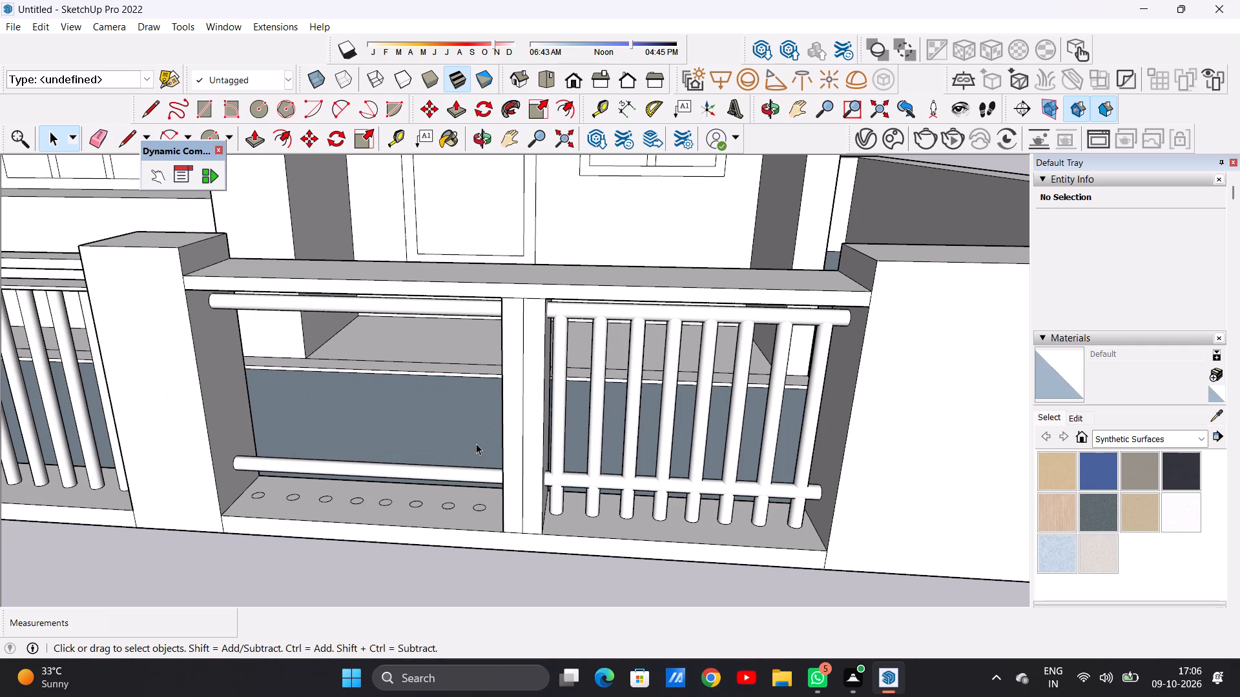
{"action": "scroll", "coordinate": [428, 512], "scroll_direction": "up", "scroll_amount": 1}
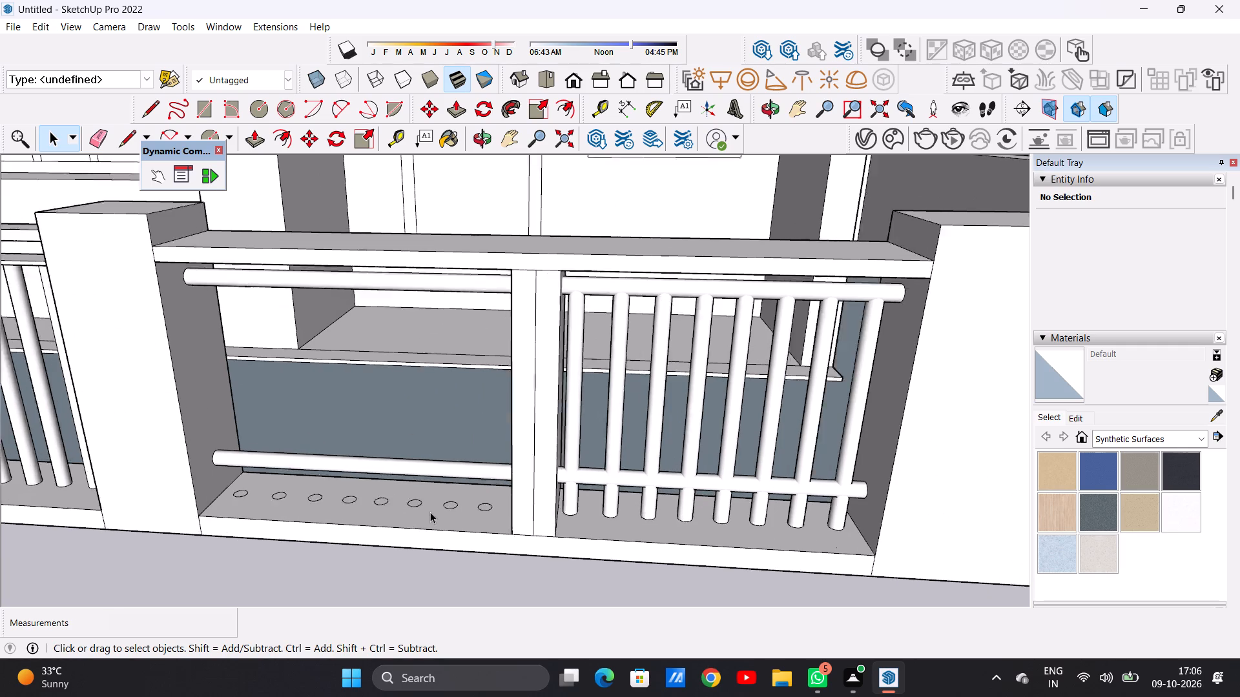
{"action": "scroll", "coordinate": [430, 512], "scroll_direction": "up", "scroll_amount": 7}
{"action": "key", "text": "p"}
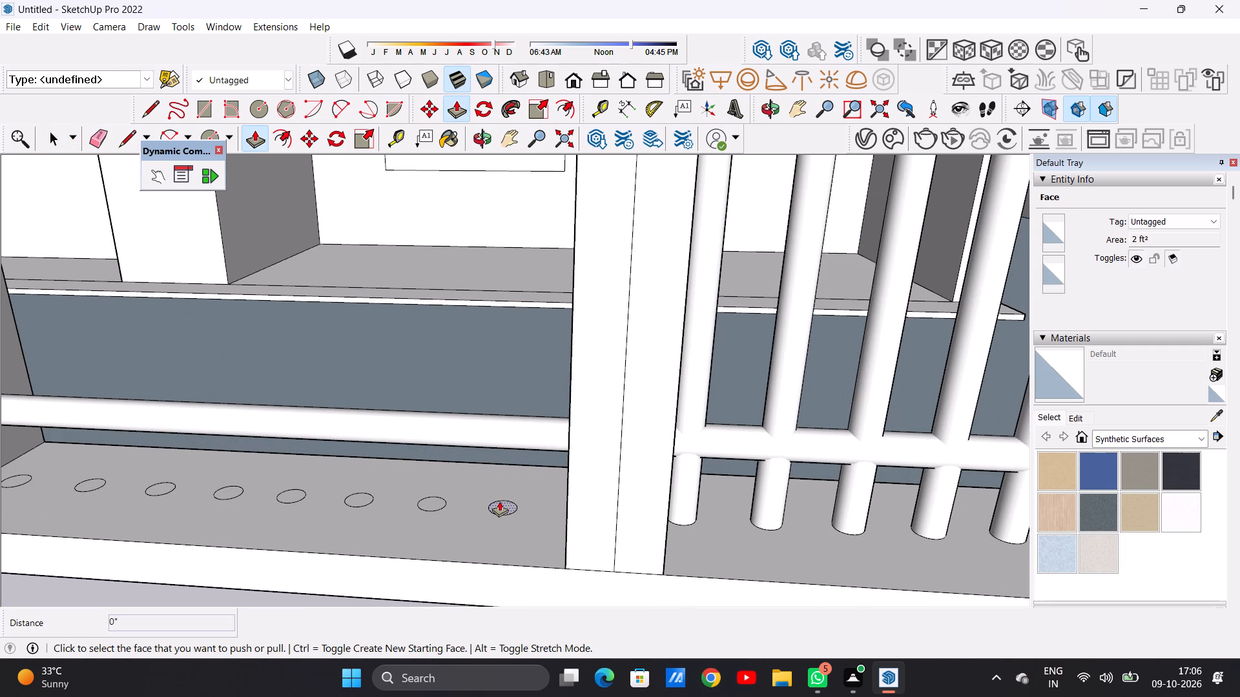
{"action": "left_click", "coordinate": [499, 501]}
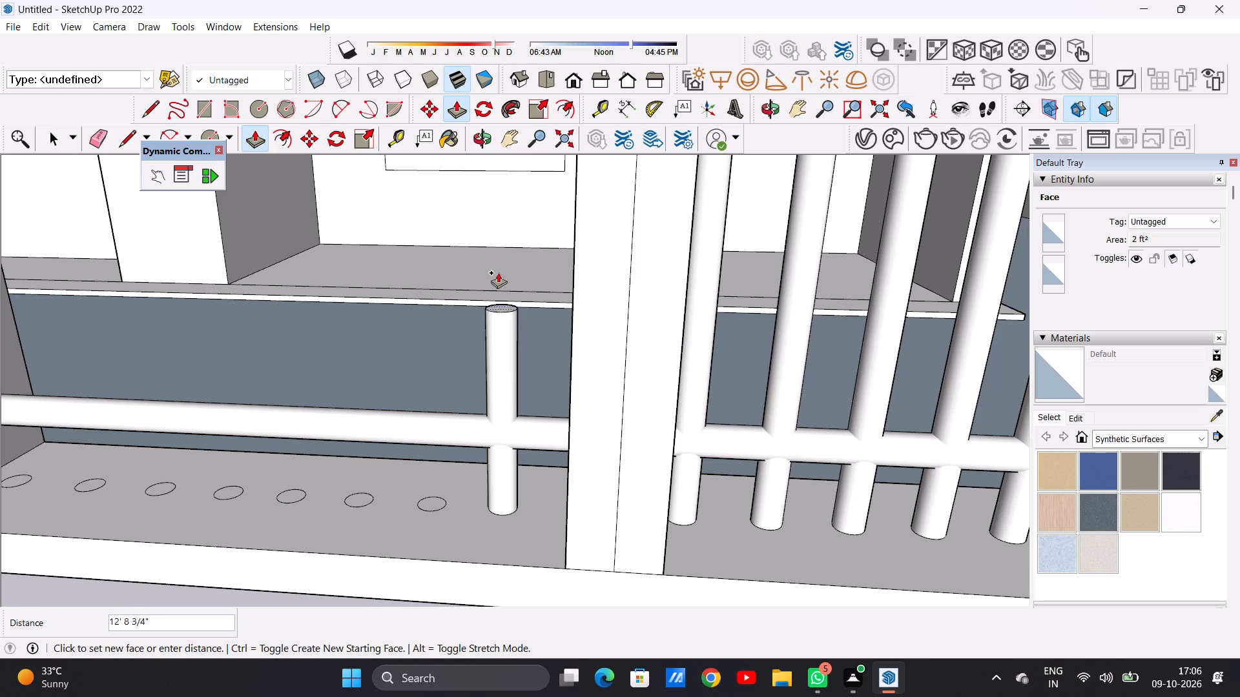
{"action": "scroll", "coordinate": [491, 312], "scroll_direction": "down", "scroll_amount": 18}
{"action": "scroll", "coordinate": [487, 266], "scroll_direction": "up", "scroll_amount": 2}
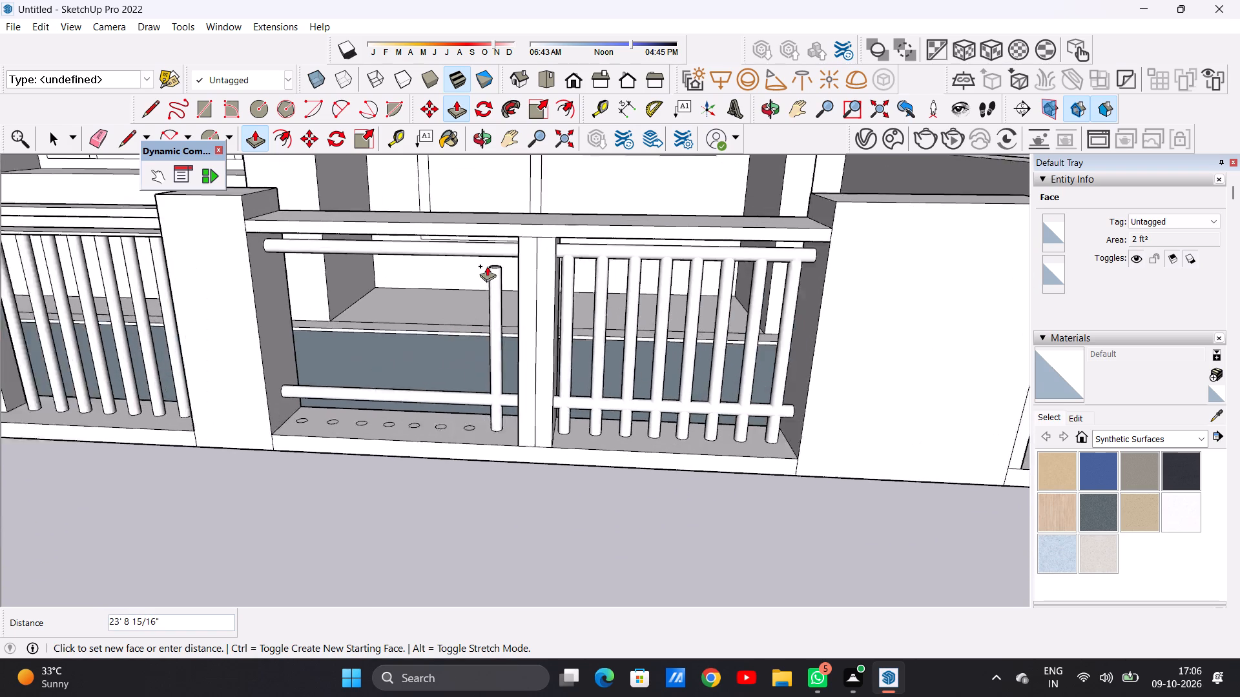
{"action": "scroll", "coordinate": [487, 266], "scroll_direction": "up", "scroll_amount": 7}
{"action": "scroll", "coordinate": [487, 266], "scroll_direction": "down", "scroll_amount": 9}
{"action": "middle_click_drag", "start_coordinate": [501, 296], "coordinate": [509, 265]}
{"action": "scroll", "coordinate": [504, 265], "scroll_direction": "up", "scroll_amount": 5}
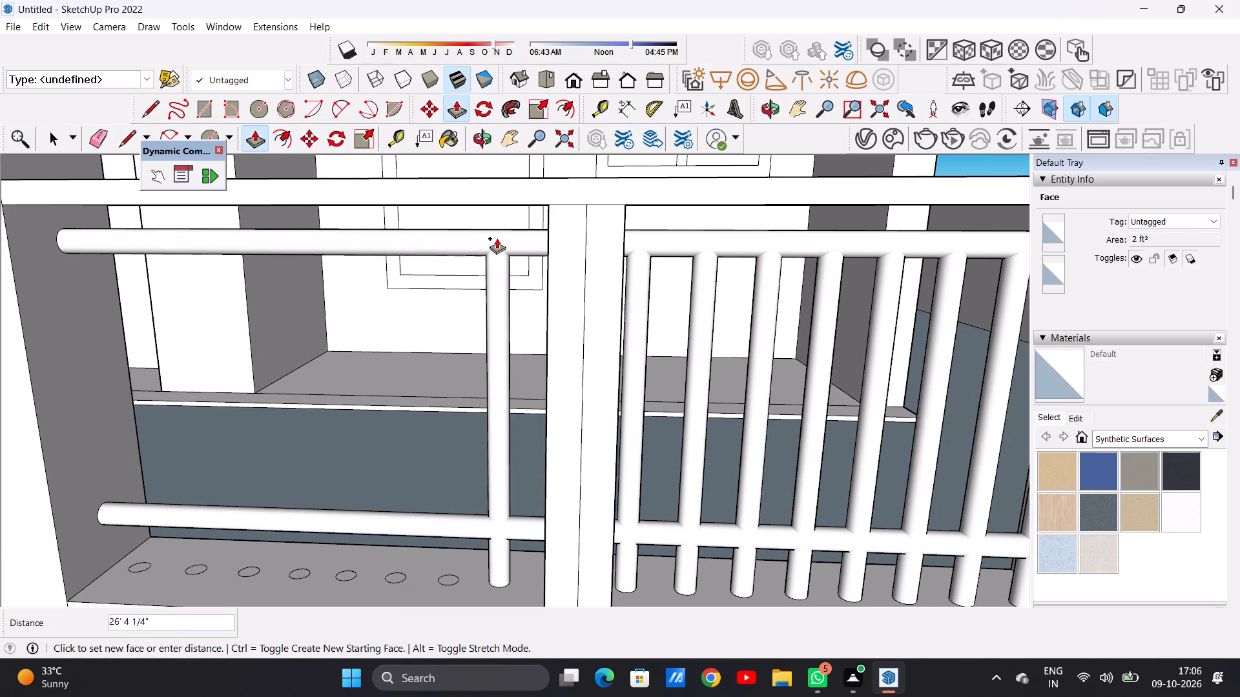
{"action": "left_click", "coordinate": [497, 238]}
Extrude the second base circle from the middle post in this half about 26' 5" upward into the upper rail.
{"action": "scroll", "coordinate": [497, 299], "scroll_direction": "down", "scroll_amount": 5}
{"action": "middle_click_drag", "start_coordinate": [485, 367], "coordinate": [439, 456]}
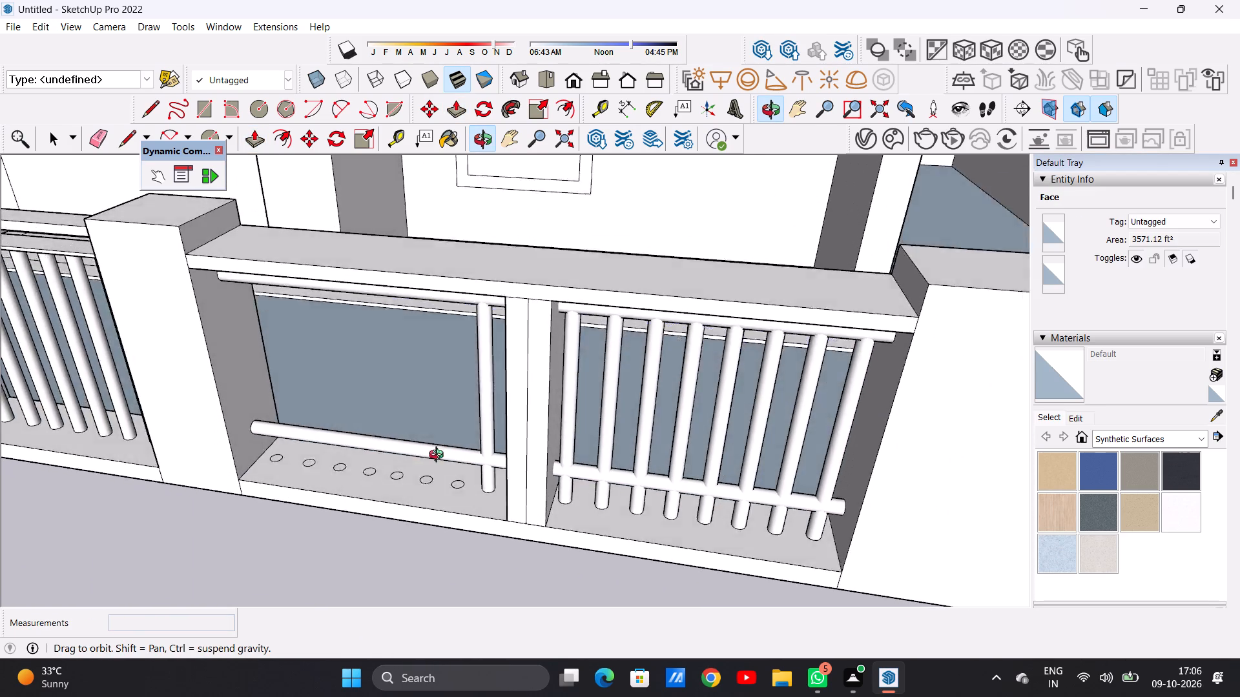
{"action": "middle_click_drag", "start_coordinate": [439, 456], "coordinate": [437, 502]}
{"action": "scroll", "coordinate": [473, 483], "scroll_direction": "up", "scroll_amount": 13}
{"action": "left_click", "coordinate": [445, 473]}
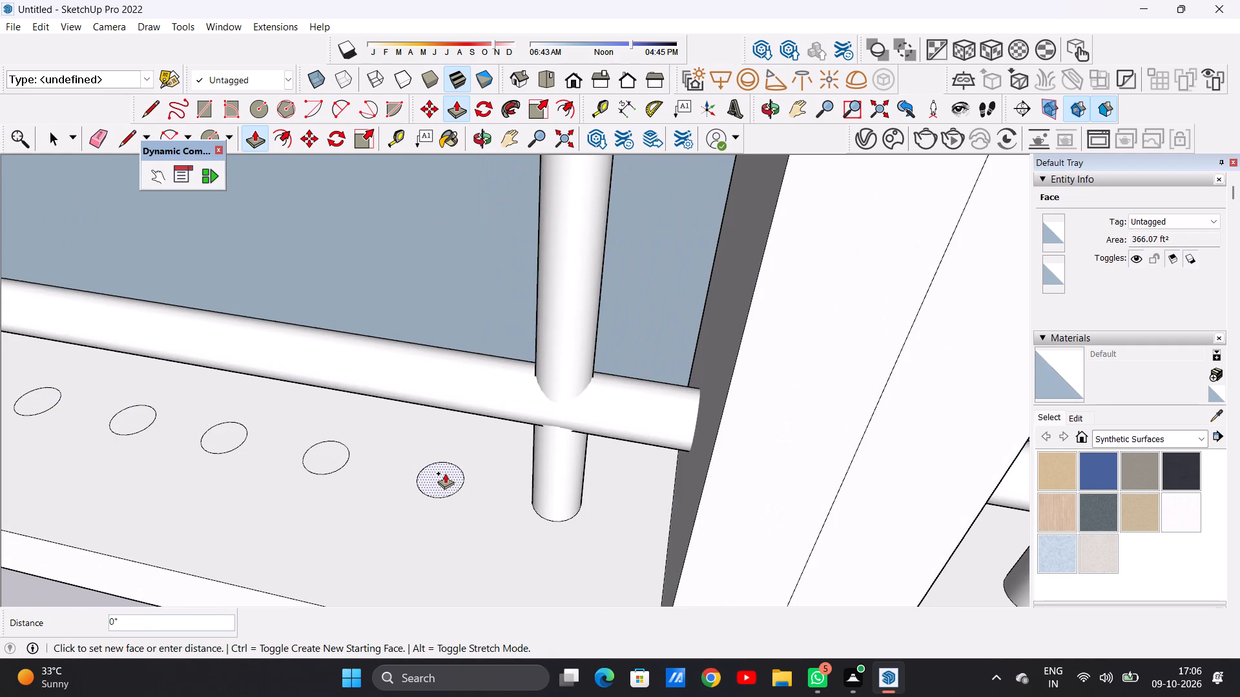
{"action": "scroll", "coordinate": [440, 372], "scroll_direction": "down", "scroll_amount": 20}
{"action": "scroll", "coordinate": [440, 372], "scroll_direction": "down", "scroll_amount": 3}
{"action": "middle_click_drag", "start_coordinate": [468, 316], "coordinate": [502, 250]}
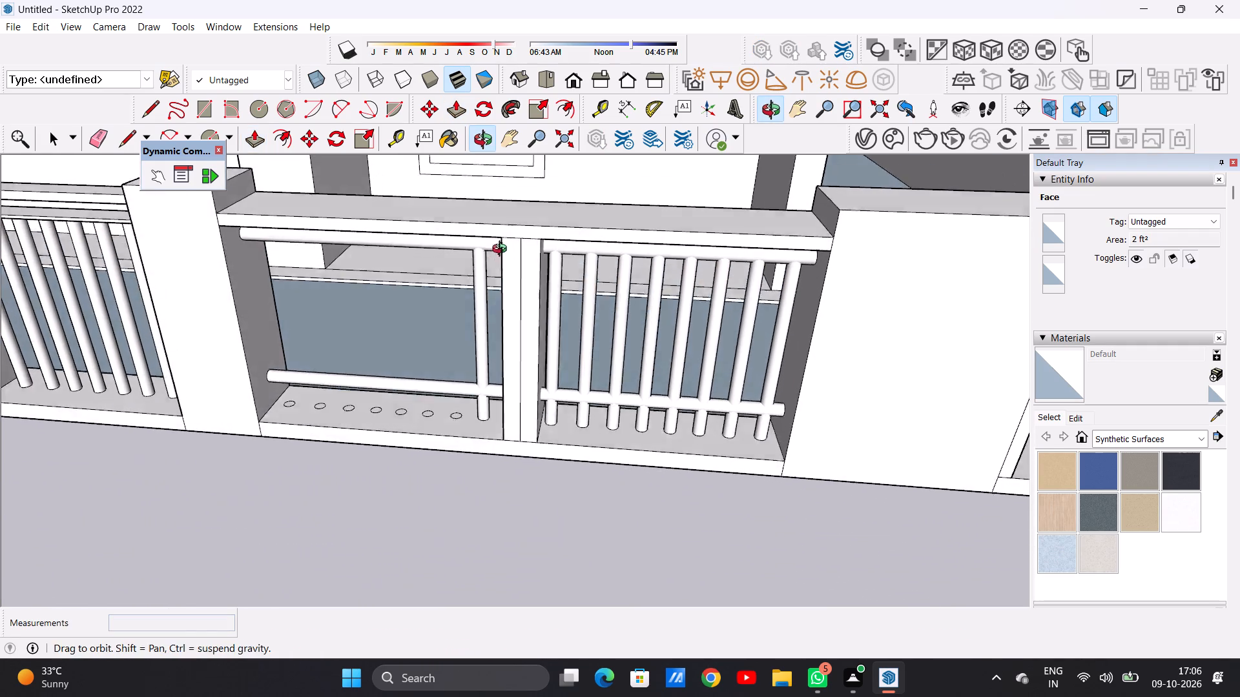
{"action": "middle_click_drag", "start_coordinate": [502, 250], "coordinate": [504, 213]}
{"action": "scroll", "coordinate": [435, 254], "scroll_direction": "up", "scroll_amount": 5}
{"action": "scroll", "coordinate": [452, 268], "scroll_direction": "down", "scroll_amount": 6}
{"action": "middle_click_drag", "start_coordinate": [475, 299], "coordinate": [475, 248]}
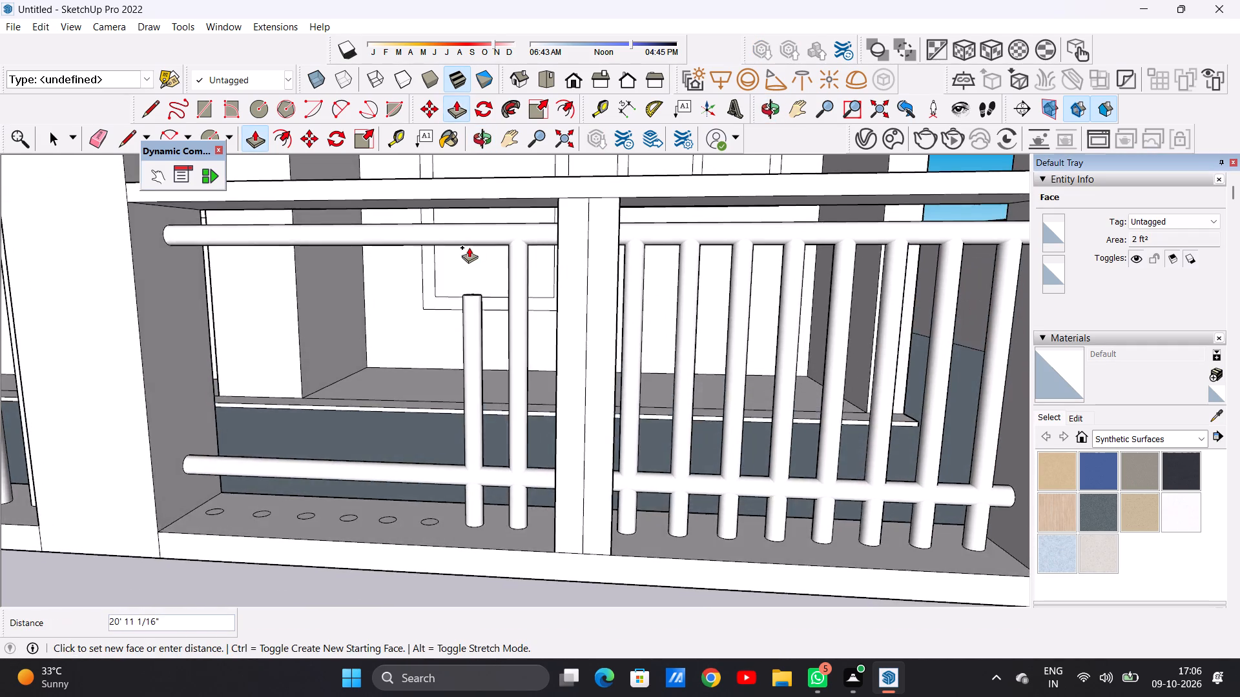
{"action": "scroll", "coordinate": [469, 247], "scroll_direction": "up", "scroll_amount": 3}
{"action": "left_click", "coordinate": [470, 224]}
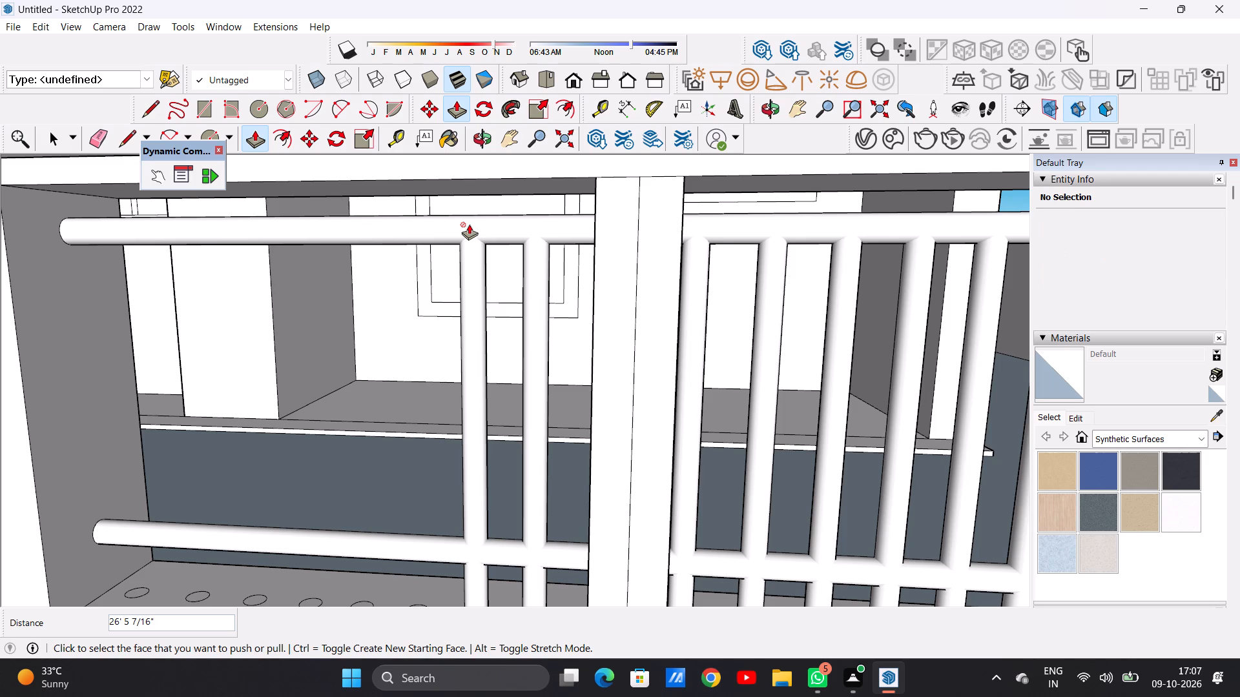
Extrude the third base circle from the middle post about 26' 1" upward into the upper rail.
{"action": "scroll", "coordinate": [515, 318], "scroll_direction": "down", "scroll_amount": 8}
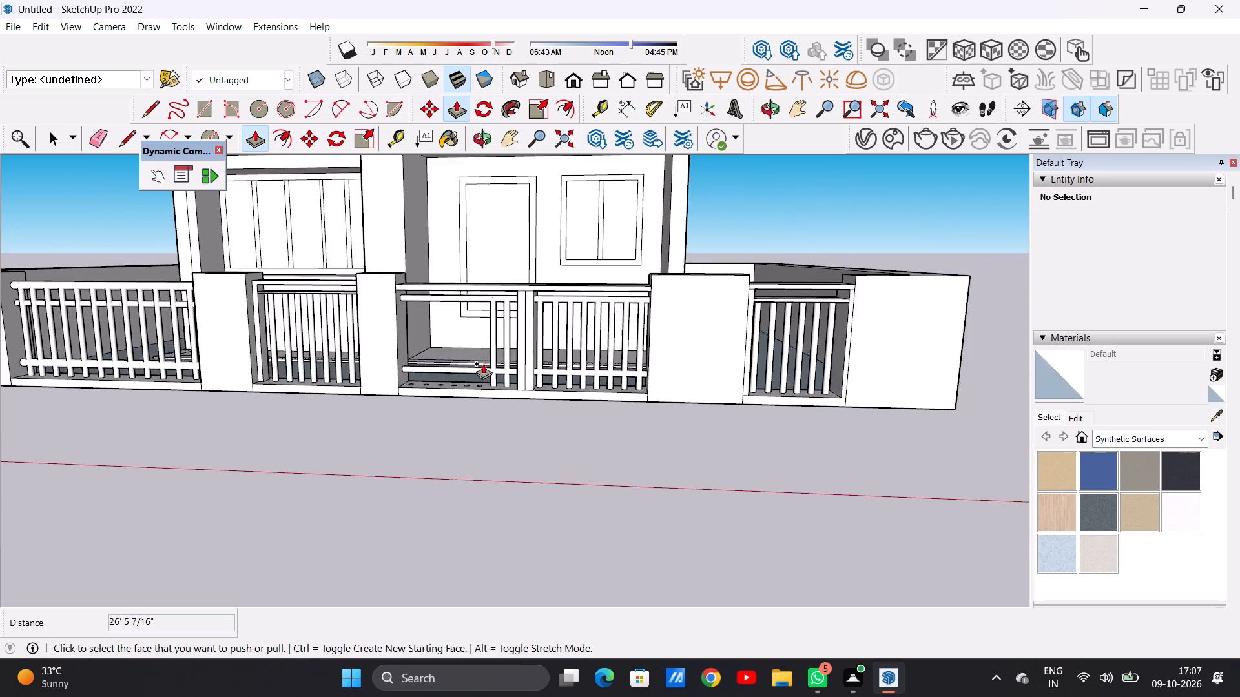
{"action": "middle_click_drag", "start_coordinate": [482, 366], "coordinate": [377, 431]}
{"action": "scroll", "coordinate": [515, 350], "scroll_direction": "up", "scroll_amount": 18}
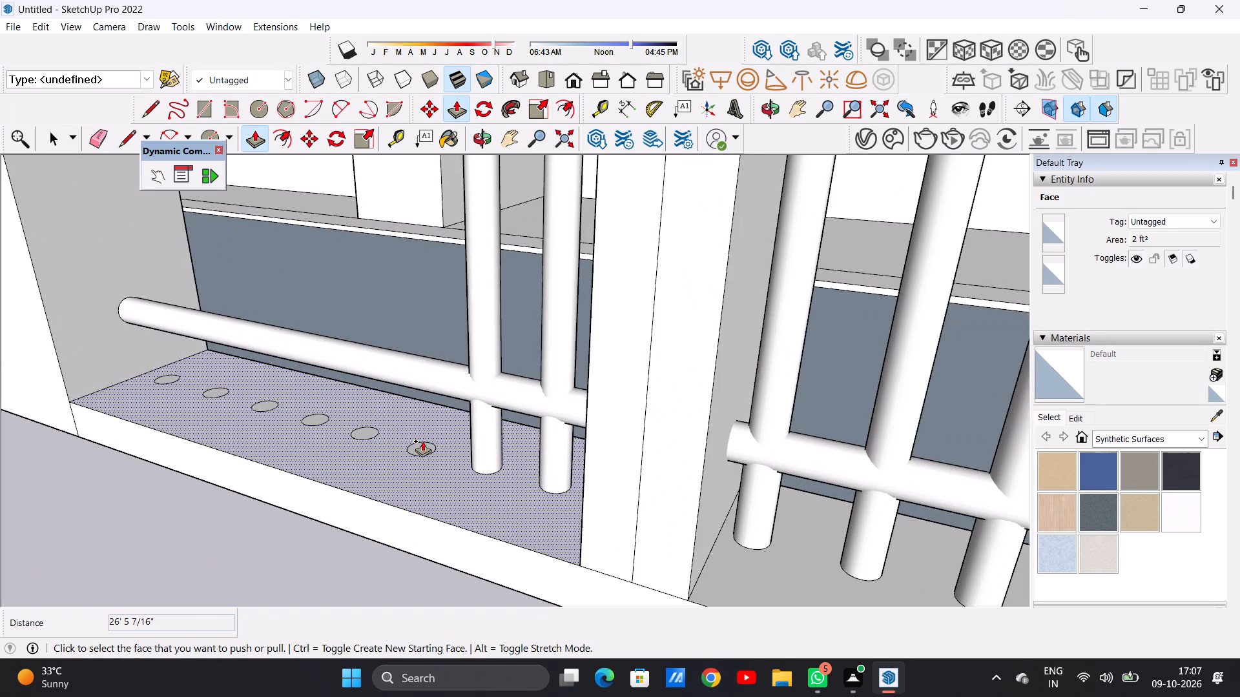
{"action": "left_click", "coordinate": [420, 449]}
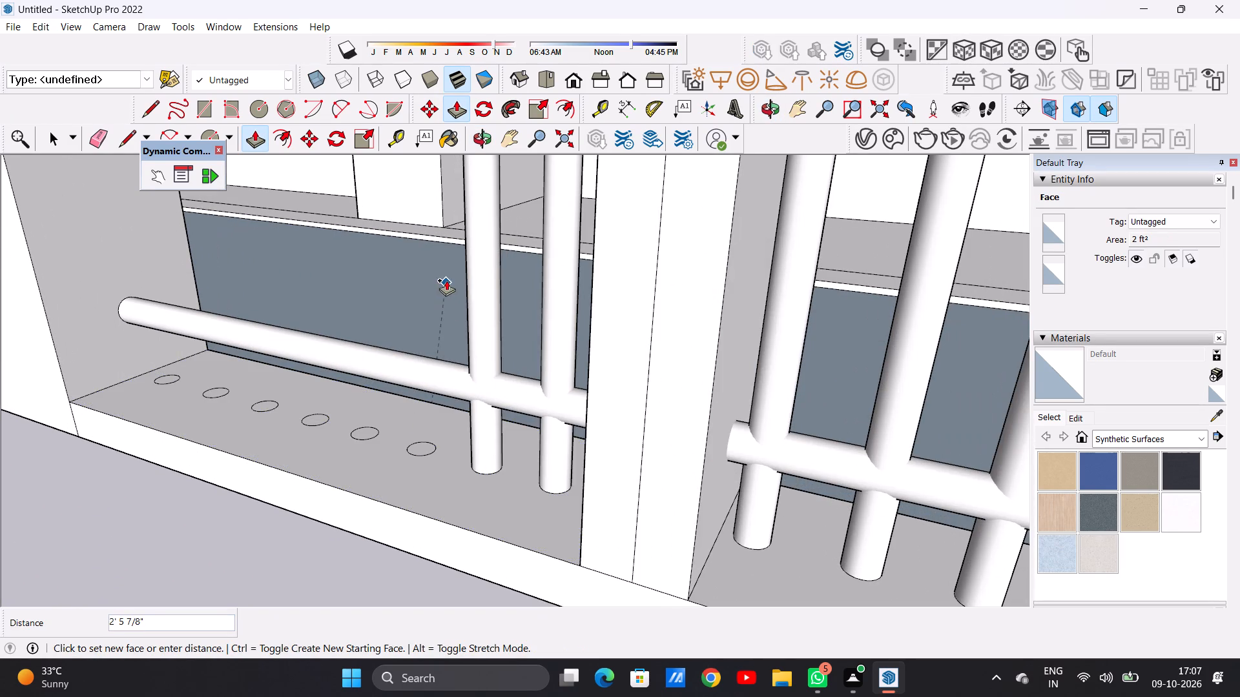
{"action": "scroll", "coordinate": [463, 341], "scroll_direction": "down", "scroll_amount": 16}
{"action": "middle_click_drag", "start_coordinate": [453, 286], "coordinate": [476, 244]}
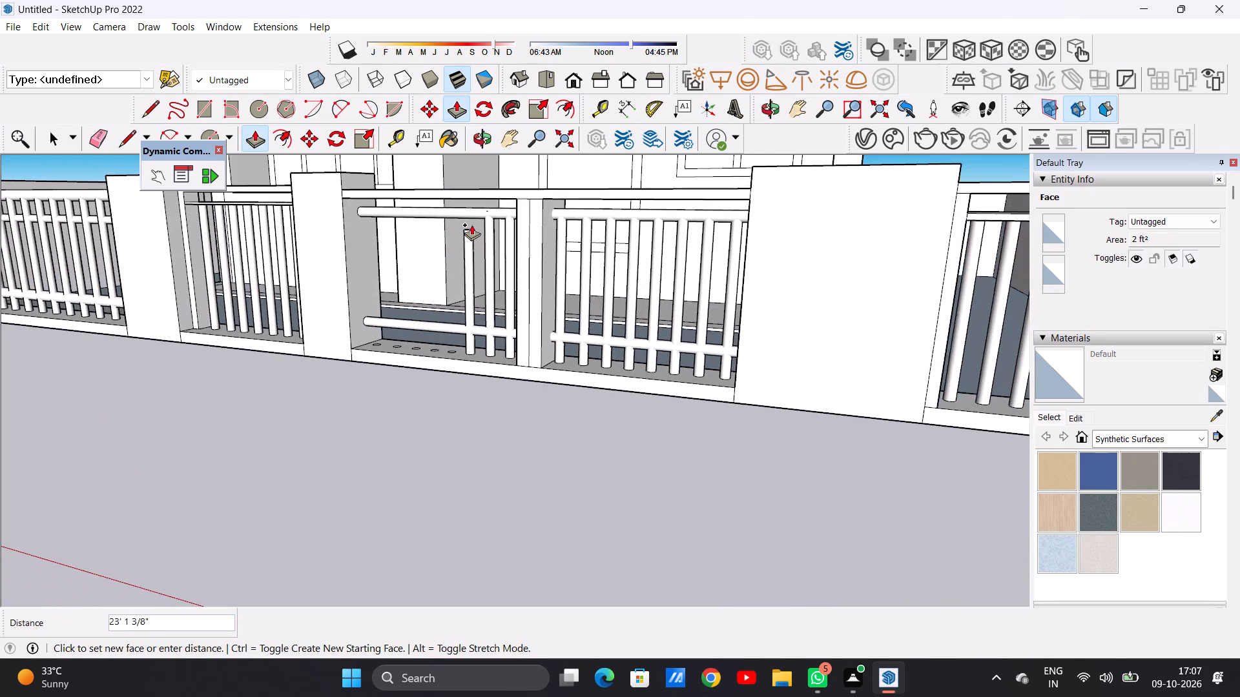
{"action": "scroll", "coordinate": [471, 225], "scroll_direction": "up", "scroll_amount": 10}
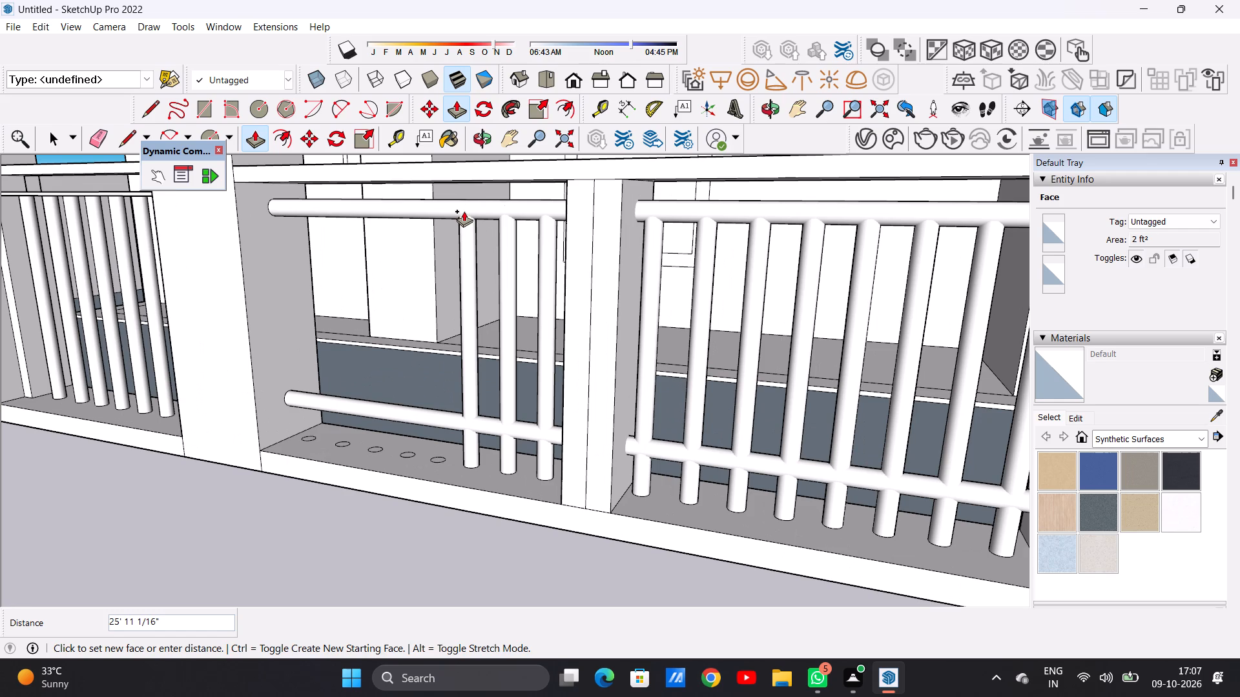
{"action": "left_click", "coordinate": [462, 209]}
Extrude the fourth base circle from the middle post about 26' 1" upward into the upper rail.
{"action": "scroll", "coordinate": [400, 443], "scroll_direction": "up", "scroll_amount": 11}
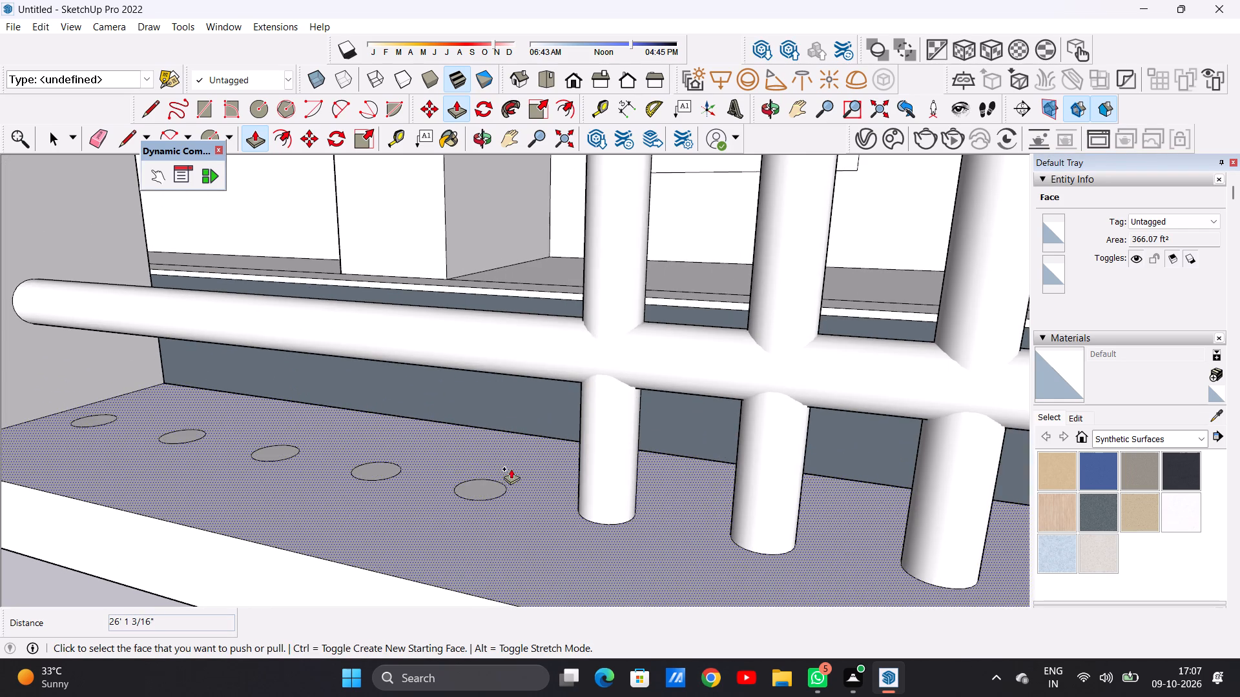
{"action": "left_click", "coordinate": [487, 488]}
{"action": "scroll", "coordinate": [484, 381], "scroll_direction": "down", "scroll_amount": 14}
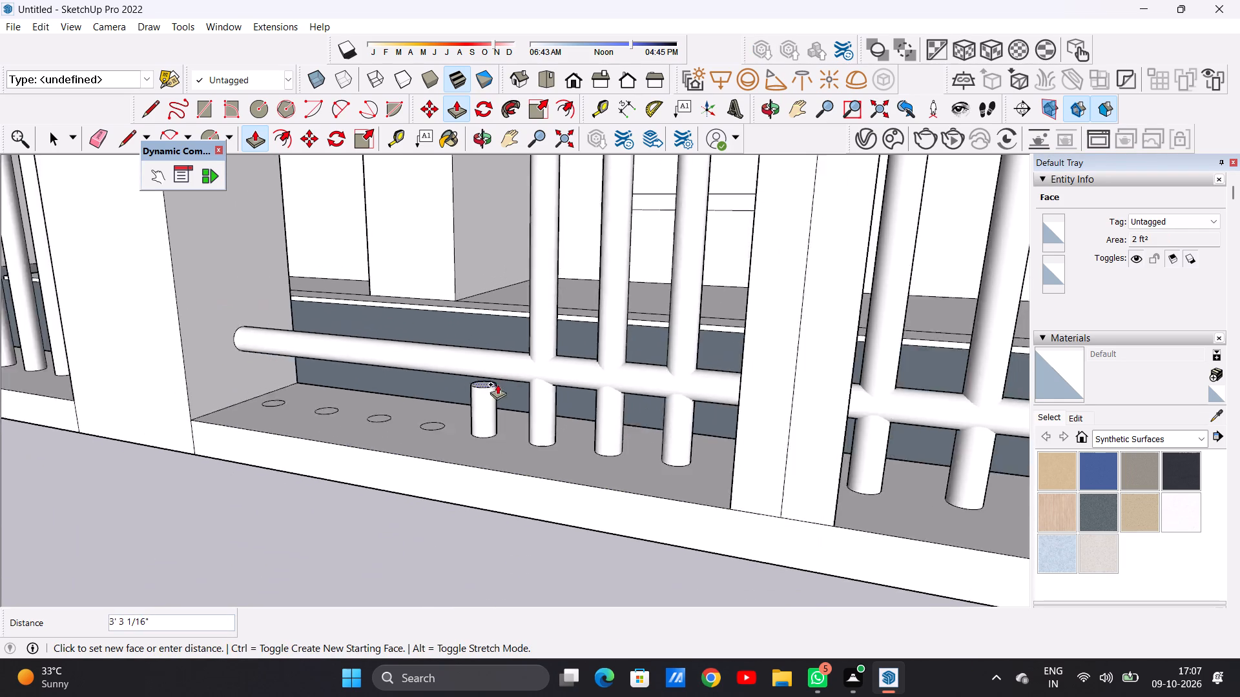
{"action": "scroll", "coordinate": [497, 384], "scroll_direction": "down", "scroll_amount": 15}
{"action": "scroll", "coordinate": [490, 233], "scroll_direction": "up", "scroll_amount": 11}
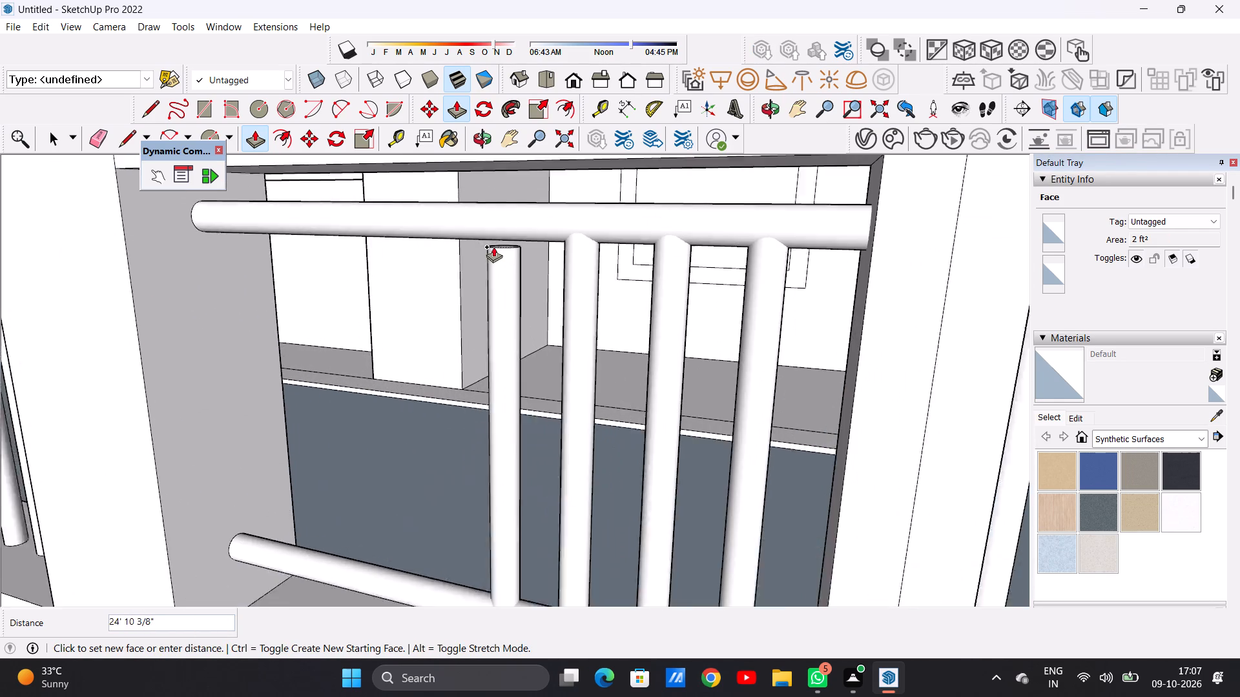
{"action": "scroll", "coordinate": [493, 247], "scroll_direction": "up", "scroll_amount": 2}
{"action": "left_click", "coordinate": [495, 218]}
Extrude the fifth base circle from the middle post about 26' 5" upward into the upper rail.
{"action": "scroll", "coordinate": [509, 254], "scroll_direction": "down", "scroll_amount": 6}
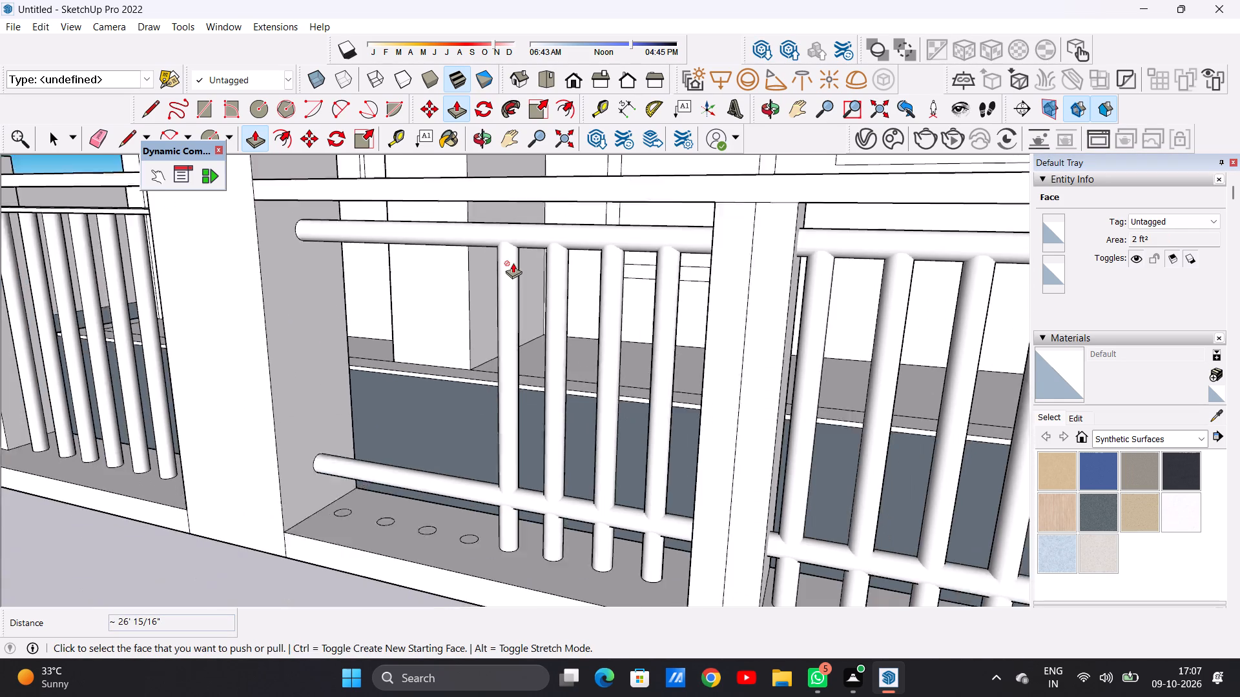
{"action": "scroll", "coordinate": [513, 263], "scroll_direction": "down", "scroll_amount": 3}
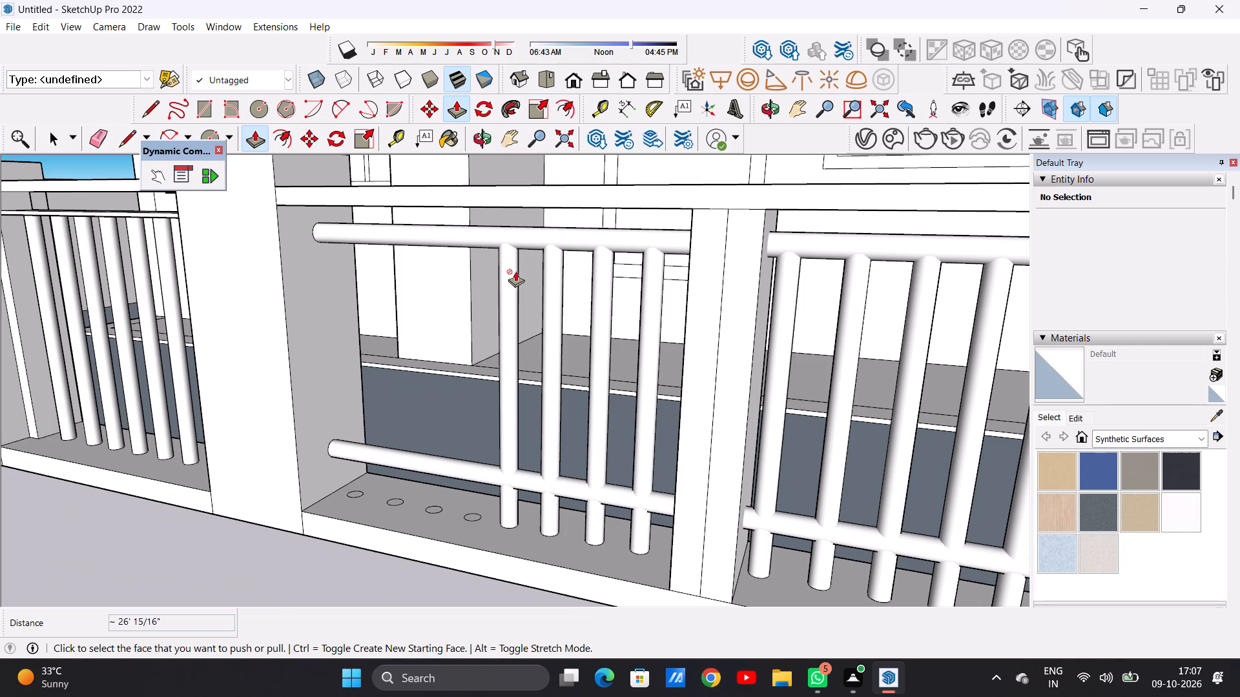
{"action": "scroll", "coordinate": [463, 524], "scroll_direction": "up", "scroll_amount": 6}
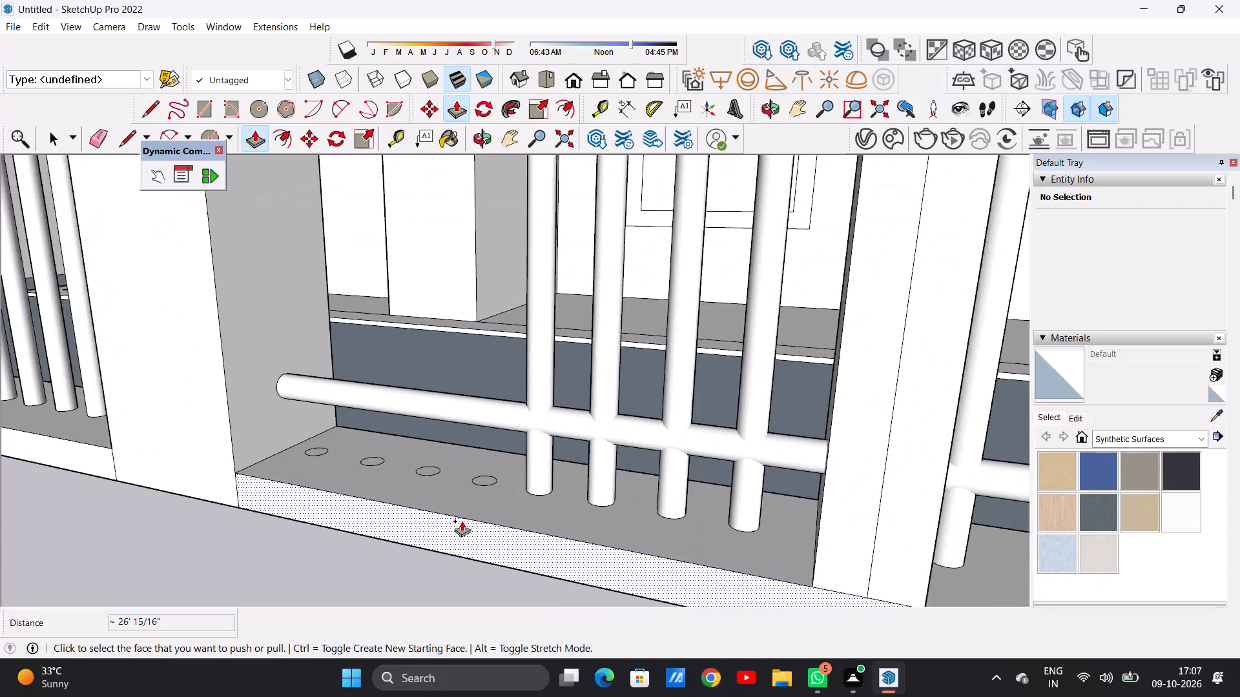
{"action": "scroll", "coordinate": [462, 521], "scroll_direction": "up", "scroll_amount": 14}
{"action": "left_click", "coordinate": [459, 485]}
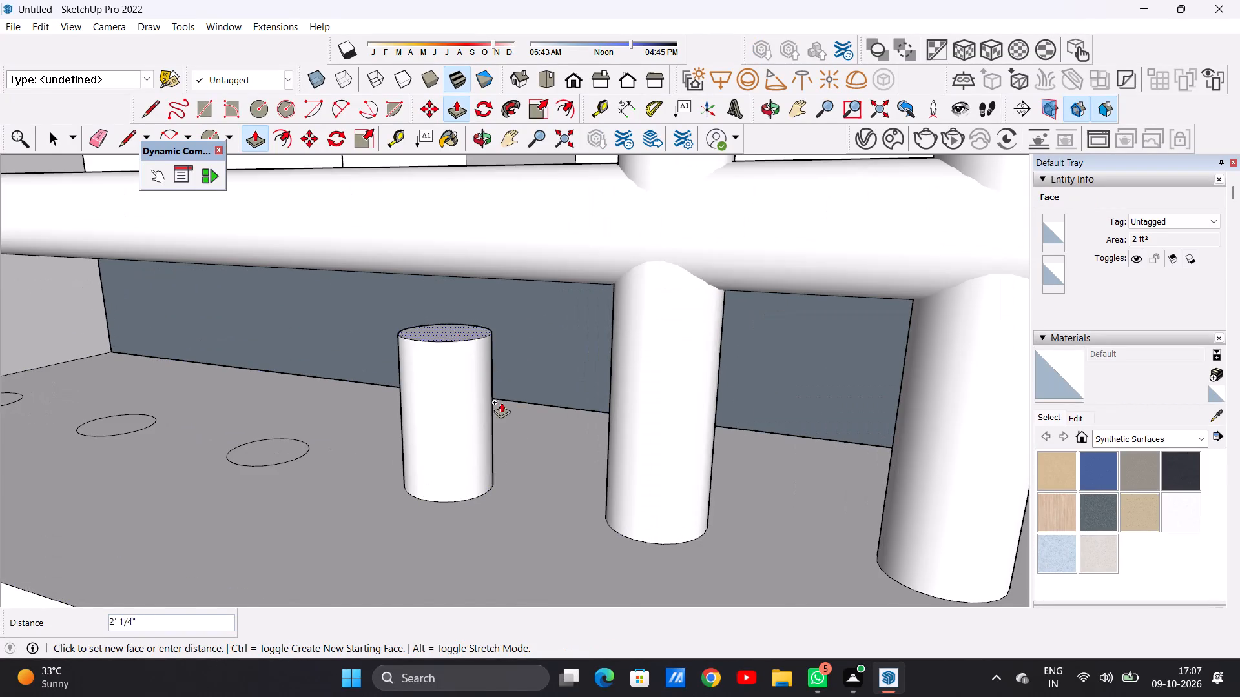
{"action": "scroll", "coordinate": [515, 422], "scroll_direction": "down", "scroll_amount": 20}
{"action": "scroll", "coordinate": [515, 422], "scroll_direction": "down", "scroll_amount": 9}
{"action": "scroll", "coordinate": [517, 259], "scroll_direction": "up", "scroll_amount": 4}
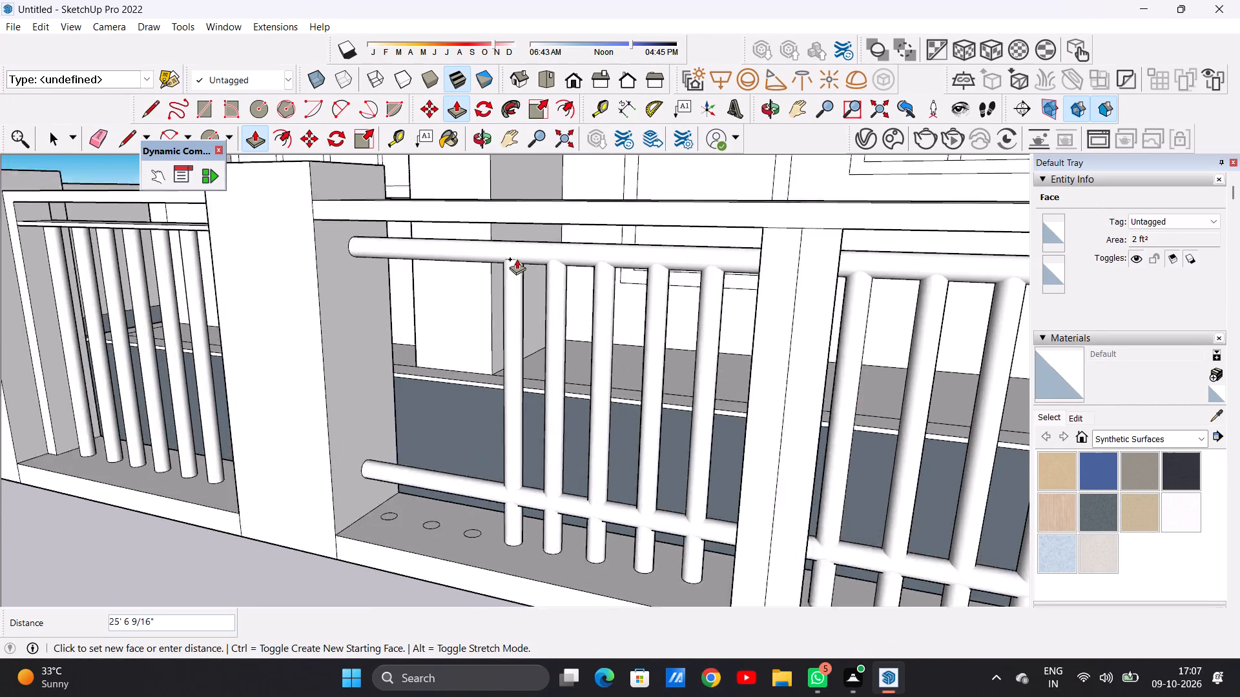
{"action": "scroll", "coordinate": [517, 259], "scroll_direction": "up", "scroll_amount": 7}
{"action": "left_click", "coordinate": [513, 238]}
Extrude the sixth base circle from the middle post about 26' upward into the upper rail.
{"action": "scroll", "coordinate": [534, 349], "scroll_direction": "down", "scroll_amount": 1}
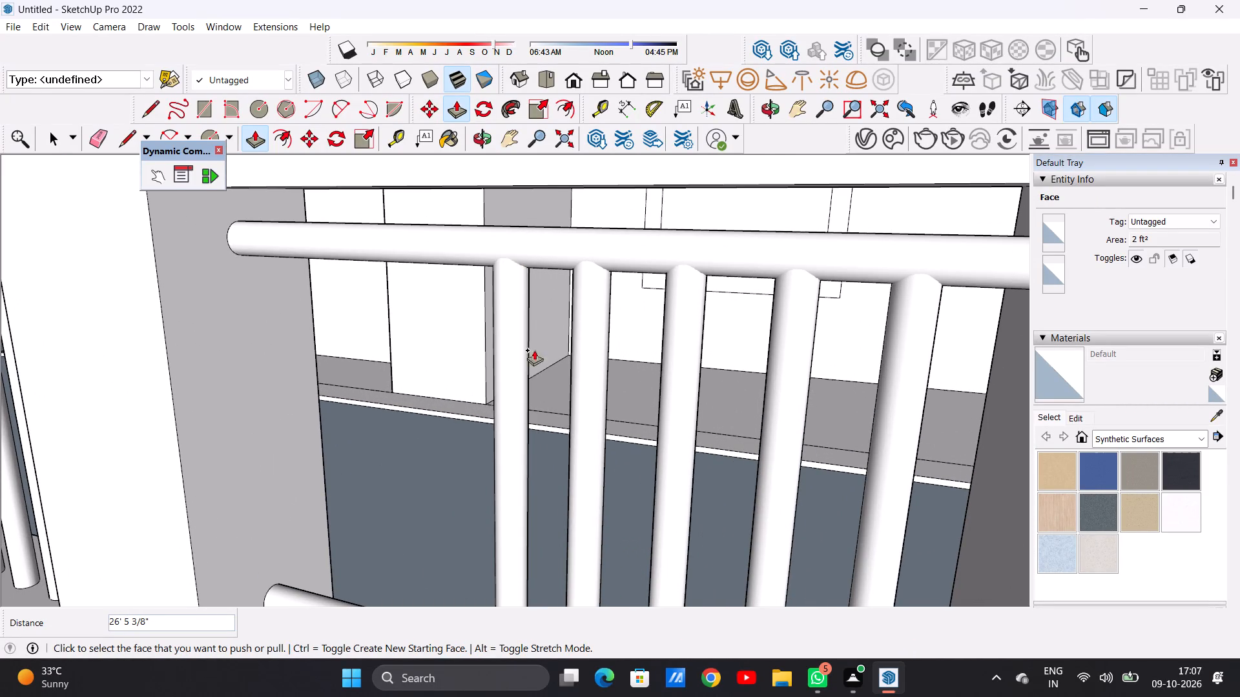
{"action": "scroll", "coordinate": [534, 350], "scroll_direction": "down", "scroll_amount": 9}
{"action": "middle_click_drag", "start_coordinate": [532, 369], "coordinate": [474, 421]}
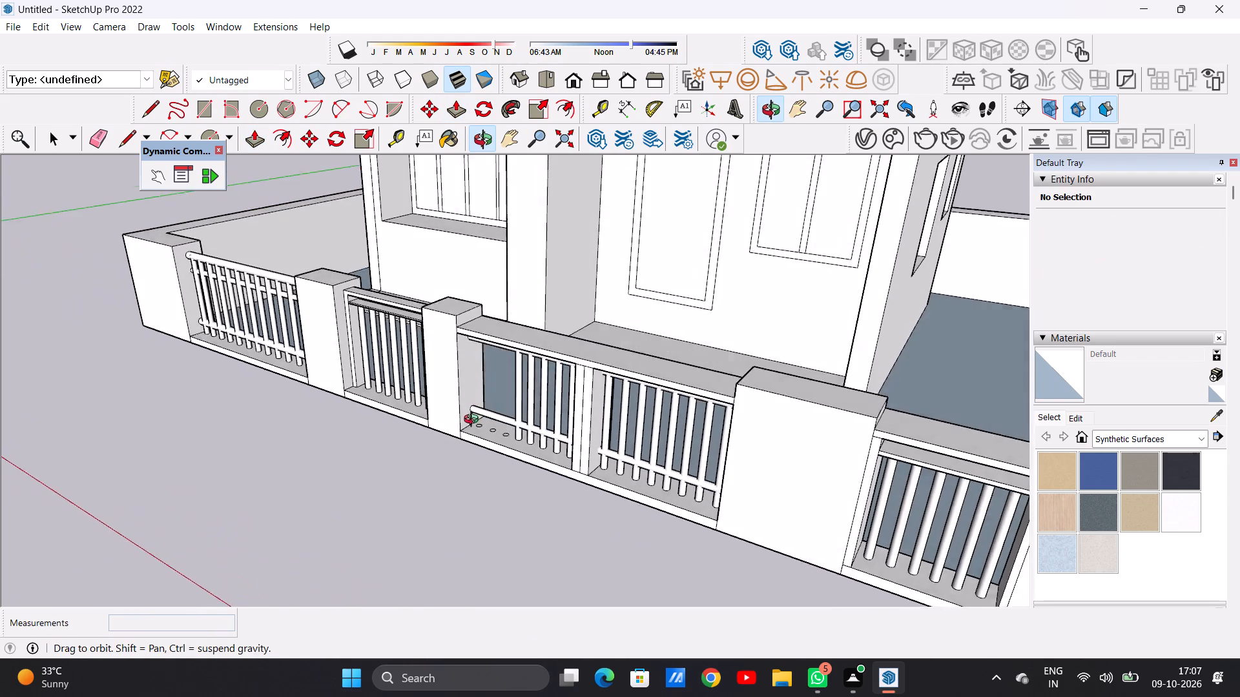
{"action": "middle_click_drag", "start_coordinate": [474, 421], "coordinate": [471, 462]}
{"action": "scroll", "coordinate": [514, 443], "scroll_direction": "up", "scroll_amount": 13}
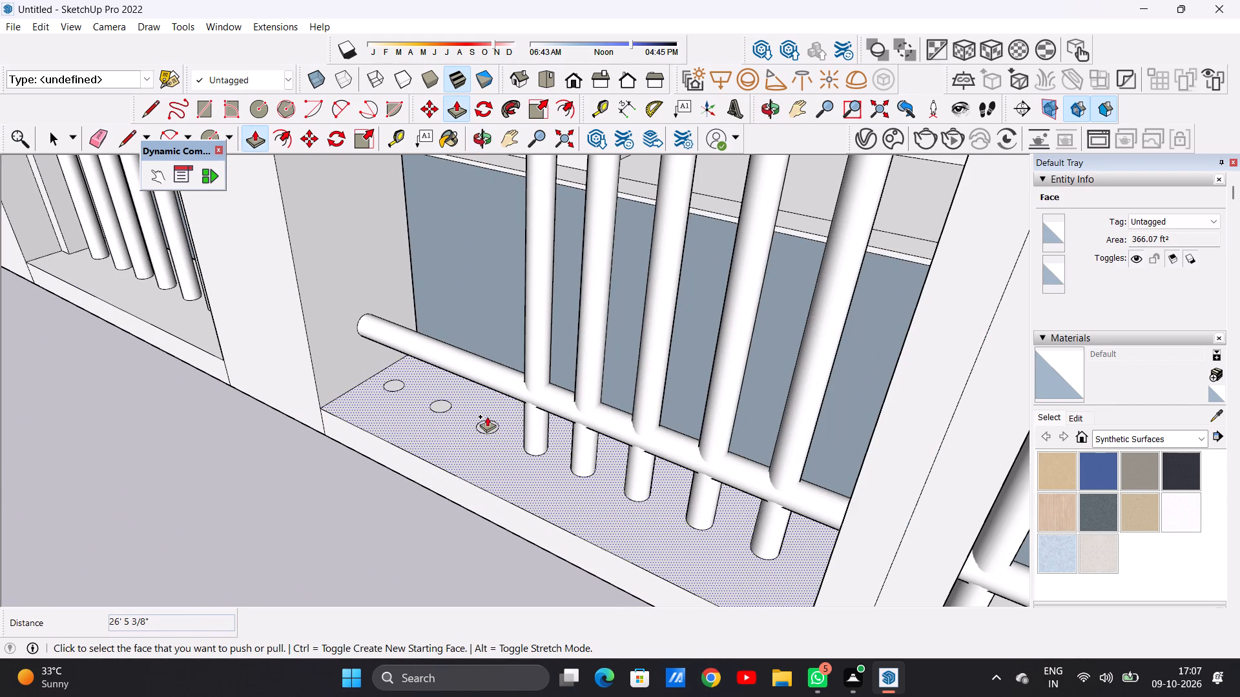
{"action": "scroll", "coordinate": [485, 420], "scroll_direction": "up", "scroll_amount": 7}
{"action": "left_click", "coordinate": [493, 429]}
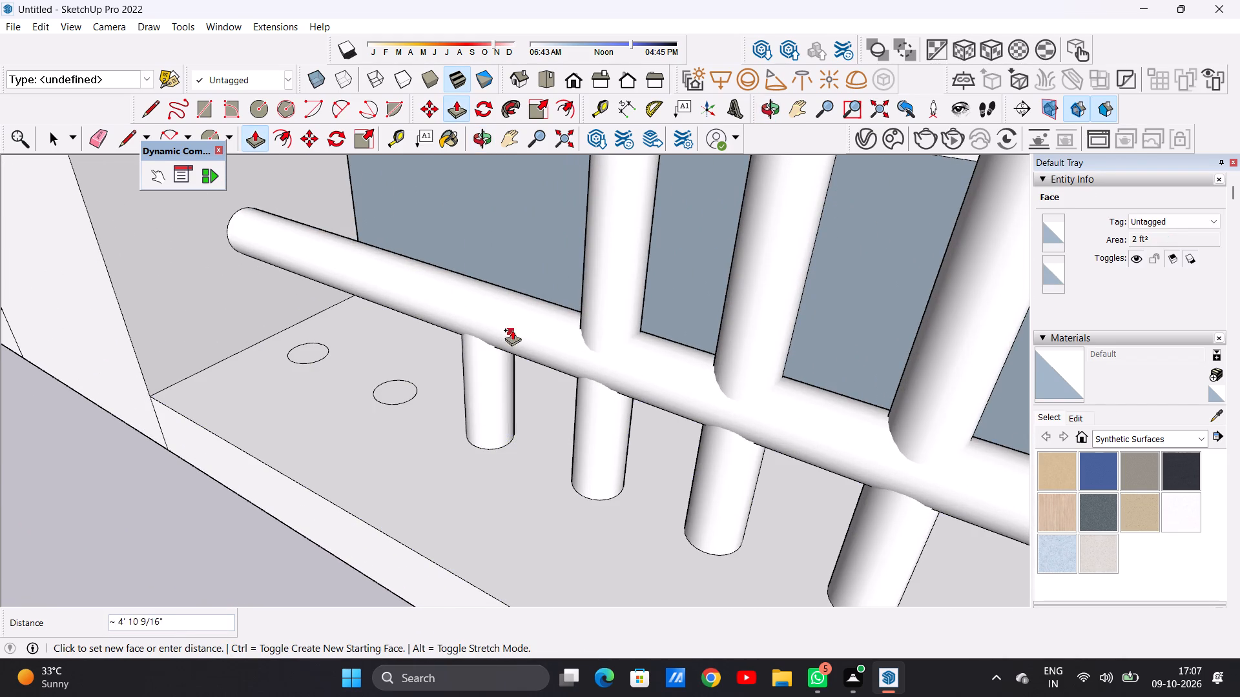
{"action": "scroll", "coordinate": [493, 314], "scroll_direction": "down", "scroll_amount": 5}
{"action": "scroll", "coordinate": [493, 334], "scroll_direction": "down", "scroll_amount": 20}
{"action": "scroll", "coordinate": [493, 334], "scroll_direction": "down", "scroll_amount": 1}
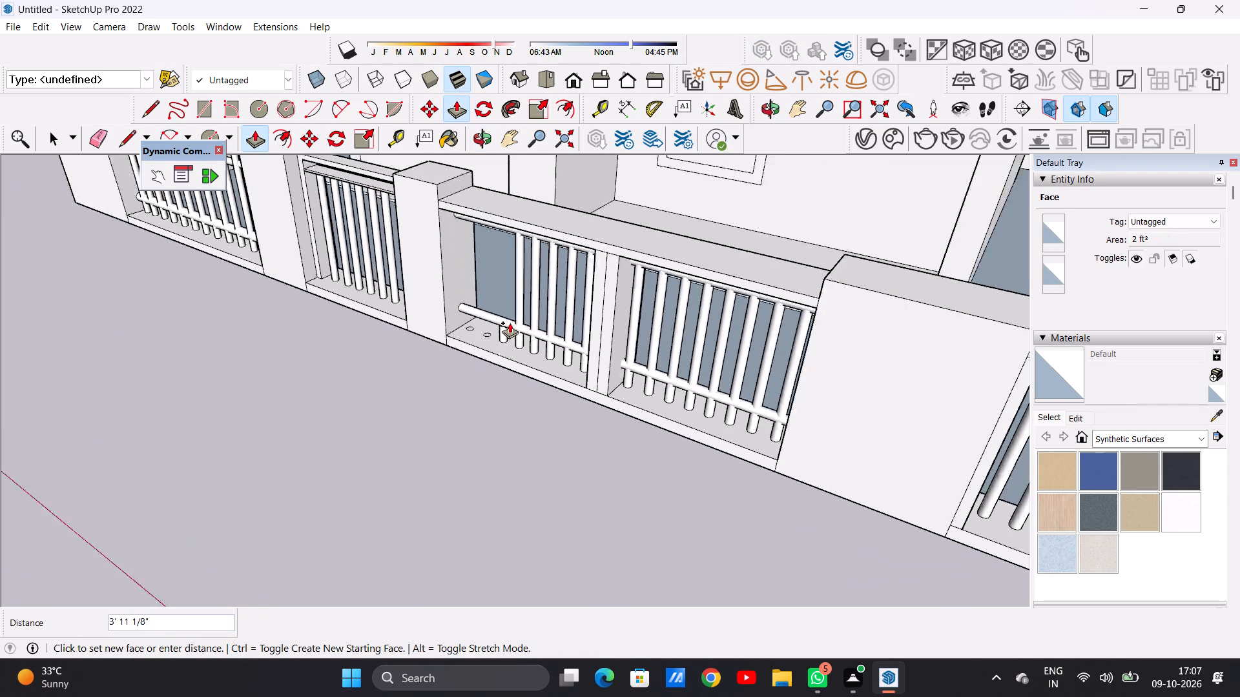
{"action": "scroll", "coordinate": [513, 235], "scroll_direction": "up", "scroll_amount": 6}
{"action": "middle_click_drag", "start_coordinate": [497, 252], "coordinate": [521, 203]}
{"action": "scroll", "coordinate": [514, 217], "scroll_direction": "up", "scroll_amount": 6}
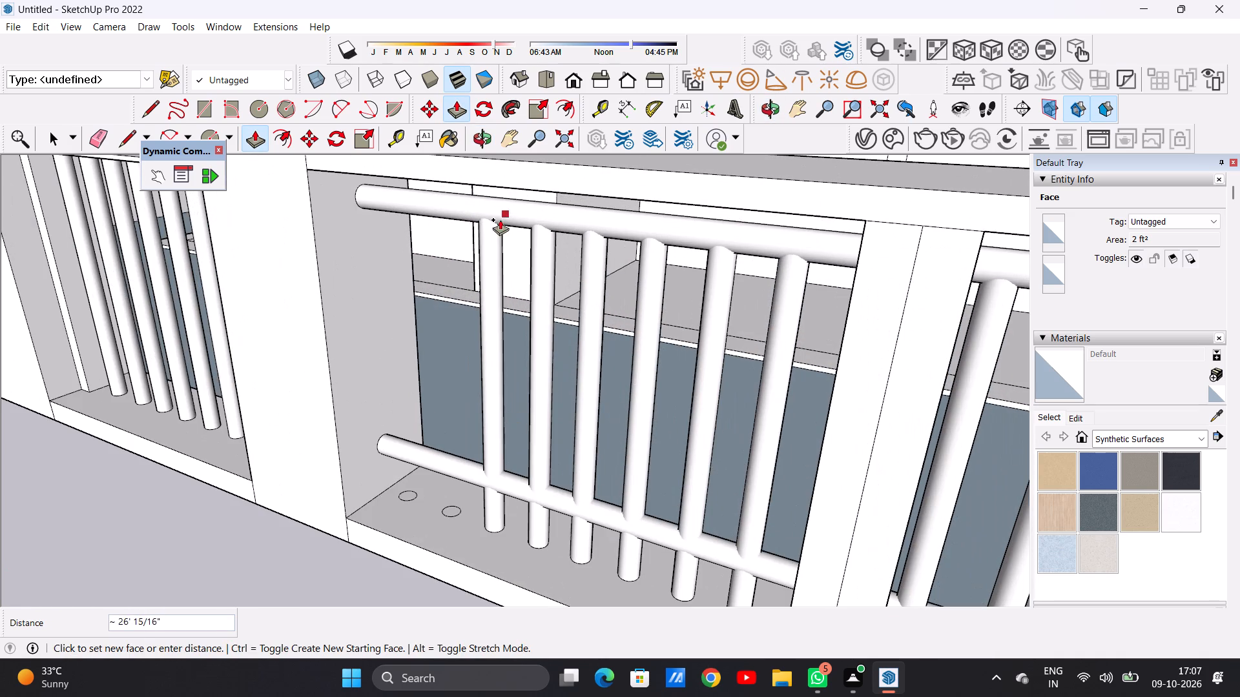
{"action": "left_click", "coordinate": [495, 211]}
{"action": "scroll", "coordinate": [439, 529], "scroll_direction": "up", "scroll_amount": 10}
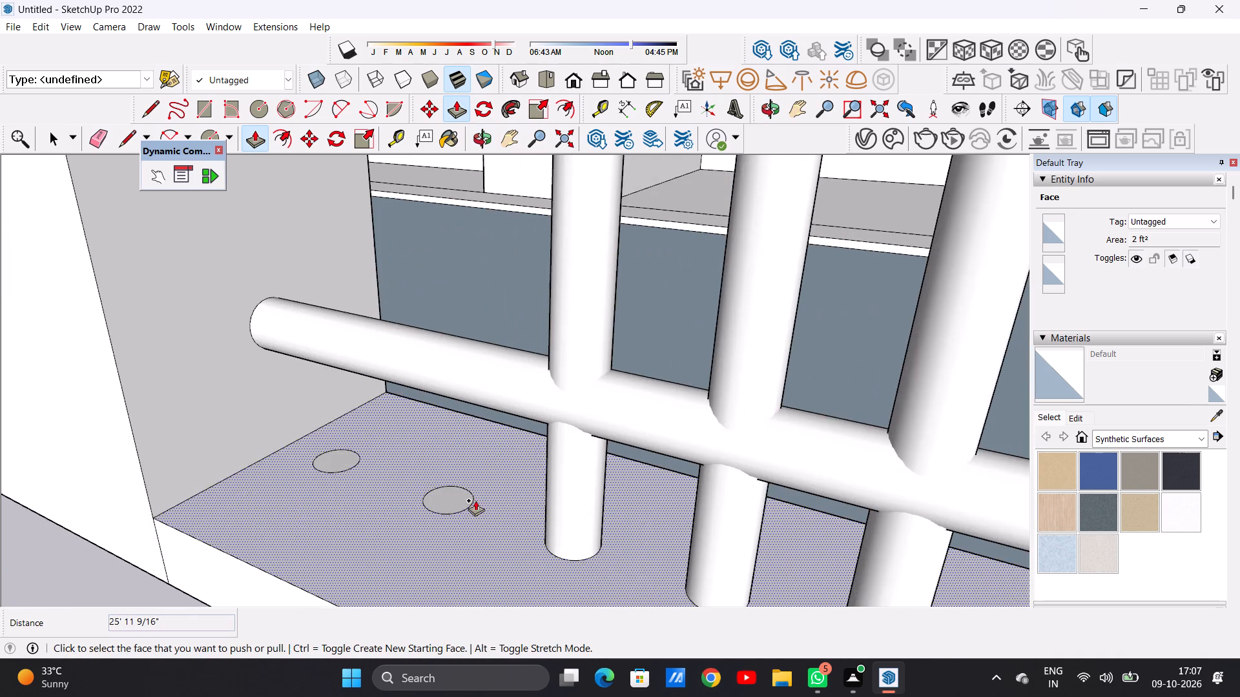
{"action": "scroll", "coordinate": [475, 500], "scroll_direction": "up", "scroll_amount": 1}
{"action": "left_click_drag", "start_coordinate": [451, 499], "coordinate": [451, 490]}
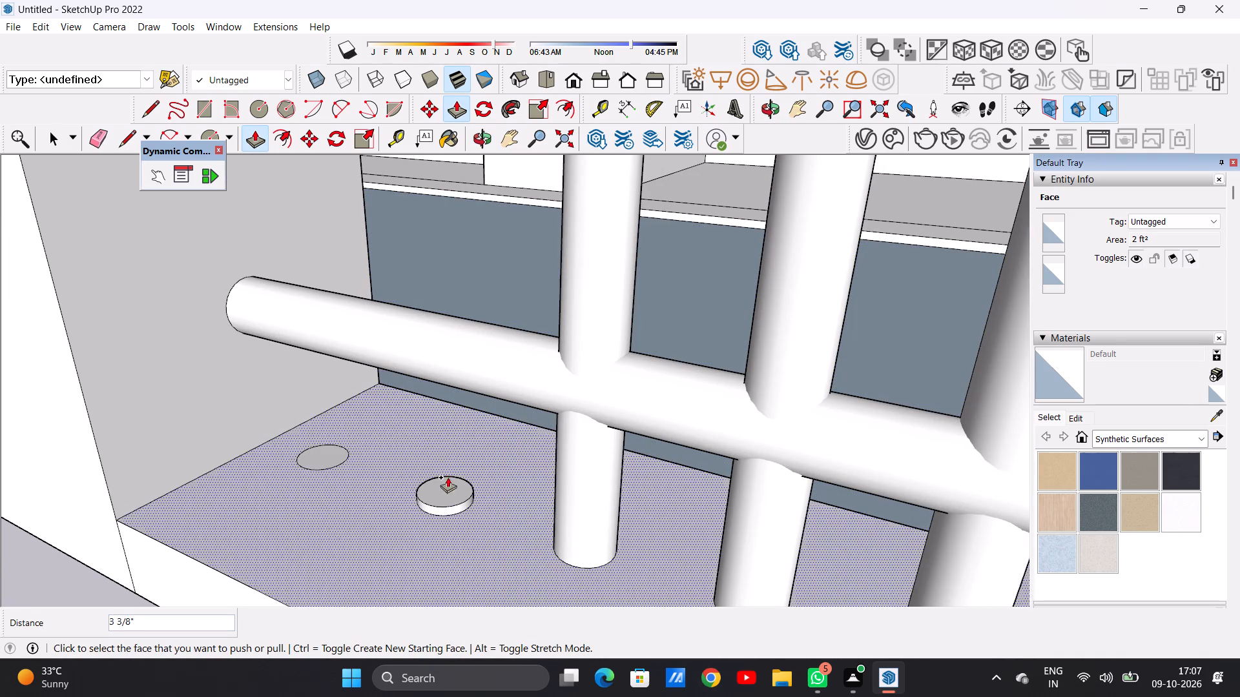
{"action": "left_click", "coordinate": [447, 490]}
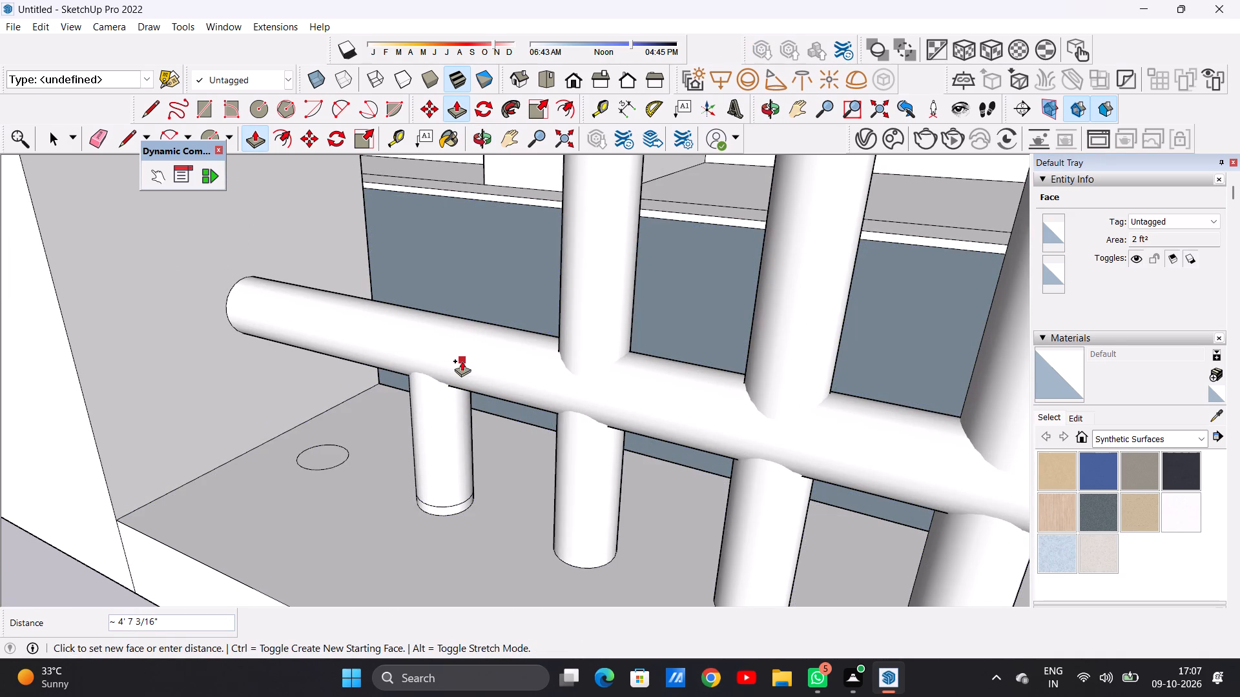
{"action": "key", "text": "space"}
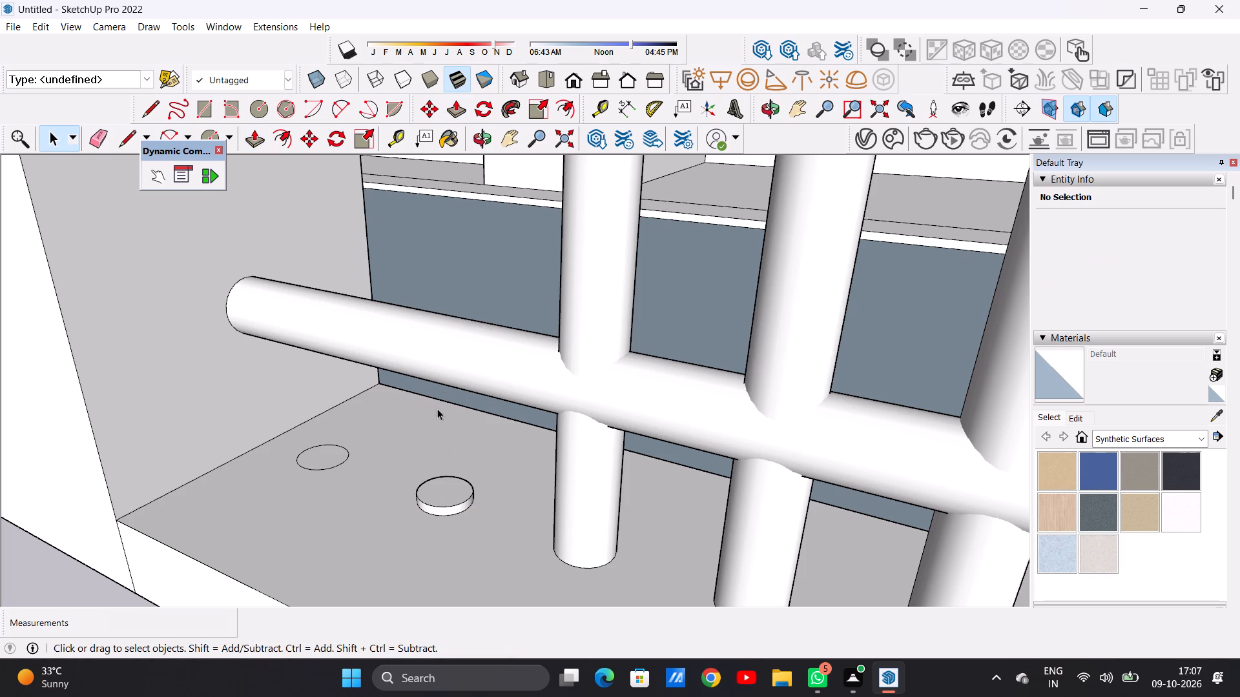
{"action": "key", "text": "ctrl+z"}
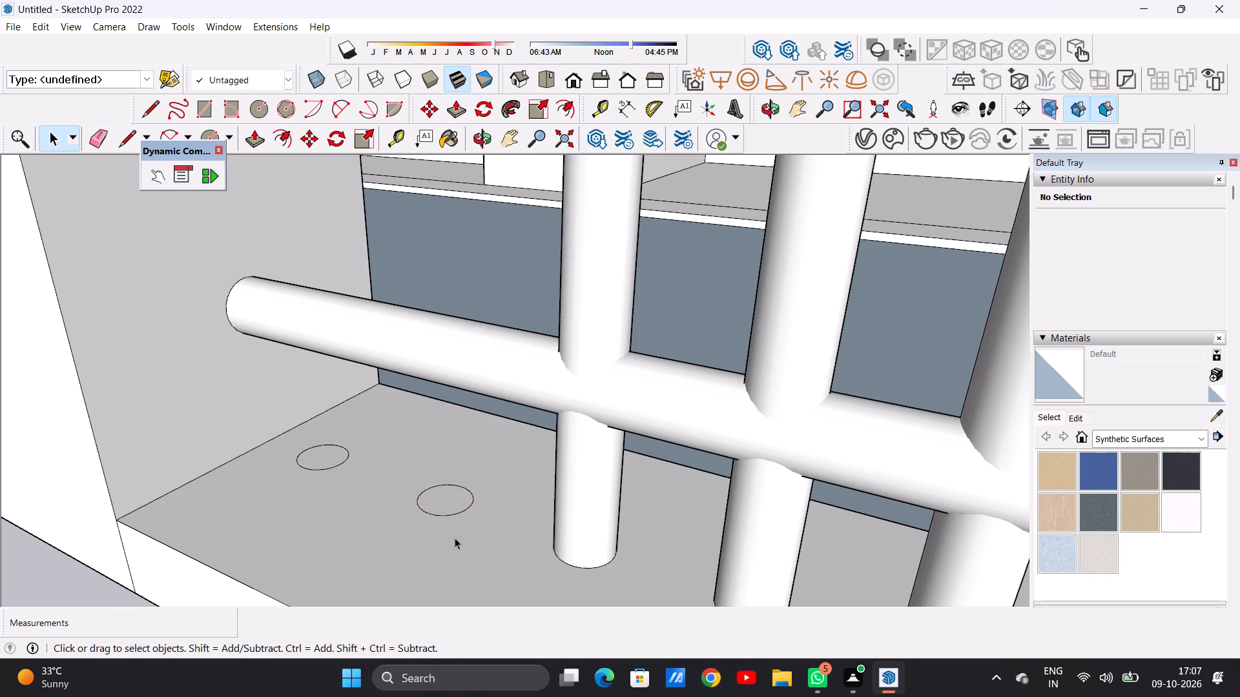
Extrude the seventh base circle from the middle post about 26' 4" upward into the upper rail.
{"action": "key", "text": "p"}
{"action": "left_click", "coordinate": [451, 498]}
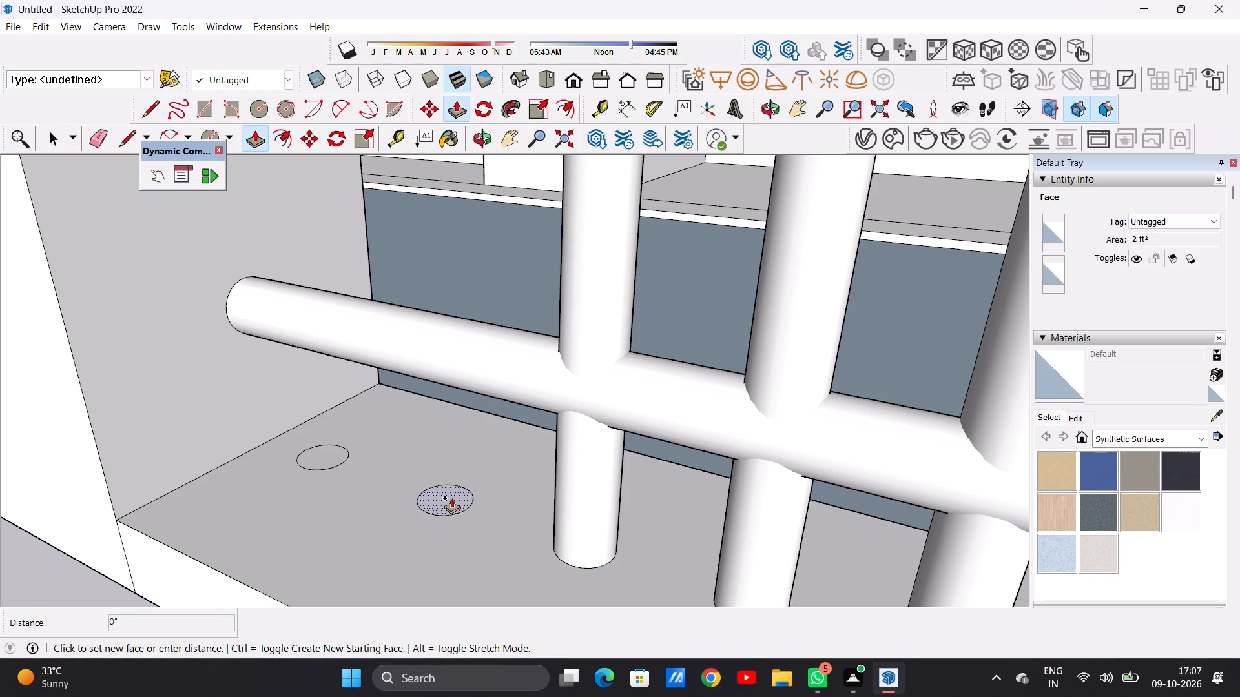
{"action": "scroll", "coordinate": [493, 375], "scroll_direction": "down", "scroll_amount": 20}
{"action": "scroll", "coordinate": [493, 375], "scroll_direction": "down", "scroll_amount": 3}
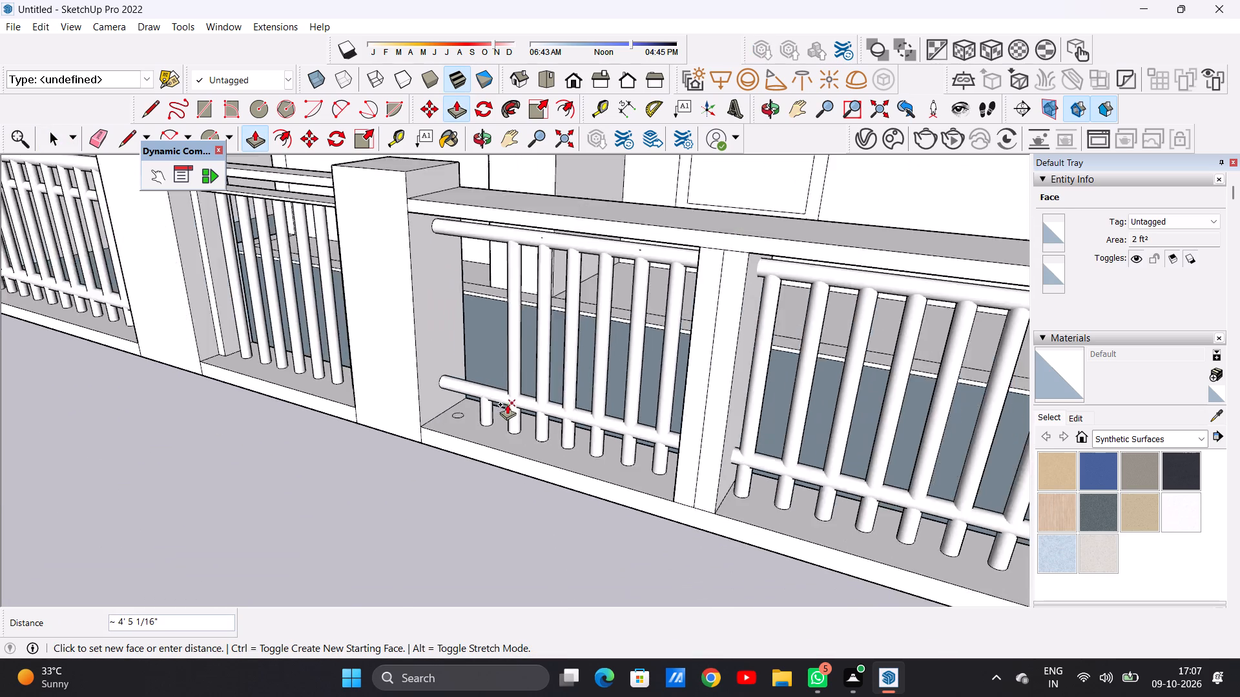
{"action": "scroll", "coordinate": [507, 404], "scroll_direction": "down", "scroll_amount": 9}
{"action": "scroll", "coordinate": [493, 322], "scroll_direction": "up", "scroll_amount": 20}
{"action": "scroll", "coordinate": [493, 322], "scroll_direction": "up", "scroll_amount": 4}
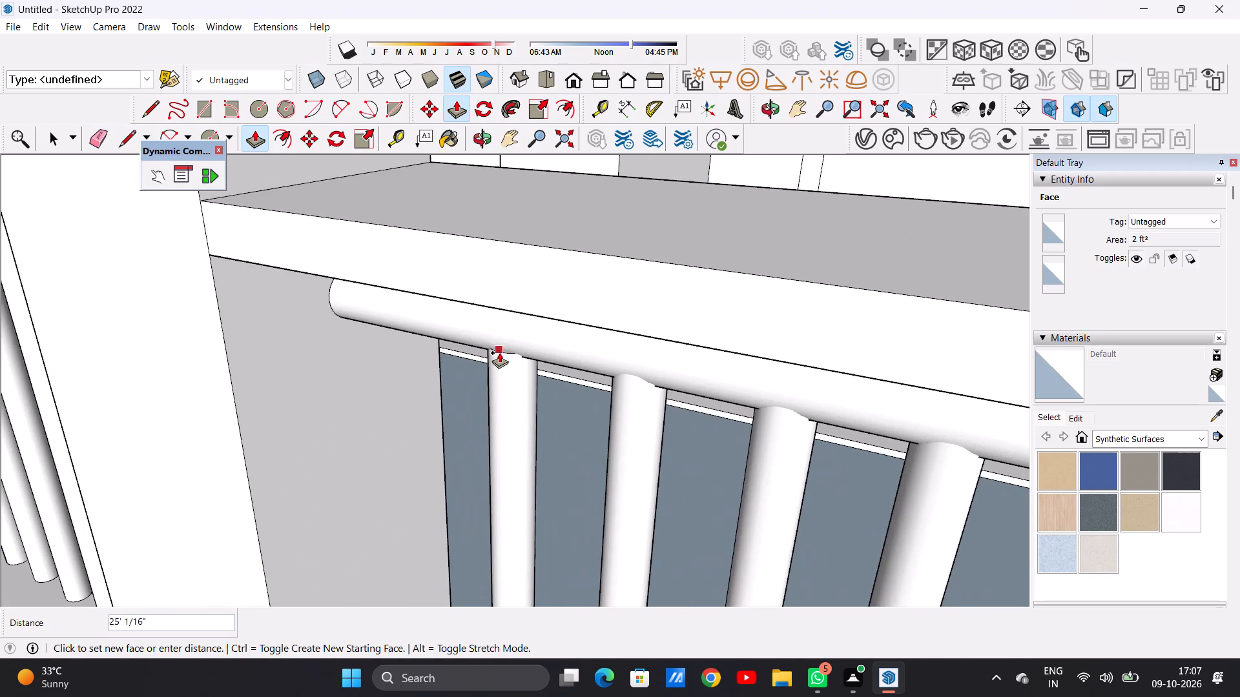
{"action": "left_click", "coordinate": [508, 334]}
Extrude the last base circle beside the narrow pillar about 26' 2" upward, completing this half's balusters inside the upper rail.
{"action": "scroll", "coordinate": [497, 408], "scroll_direction": "down", "scroll_amount": 10}
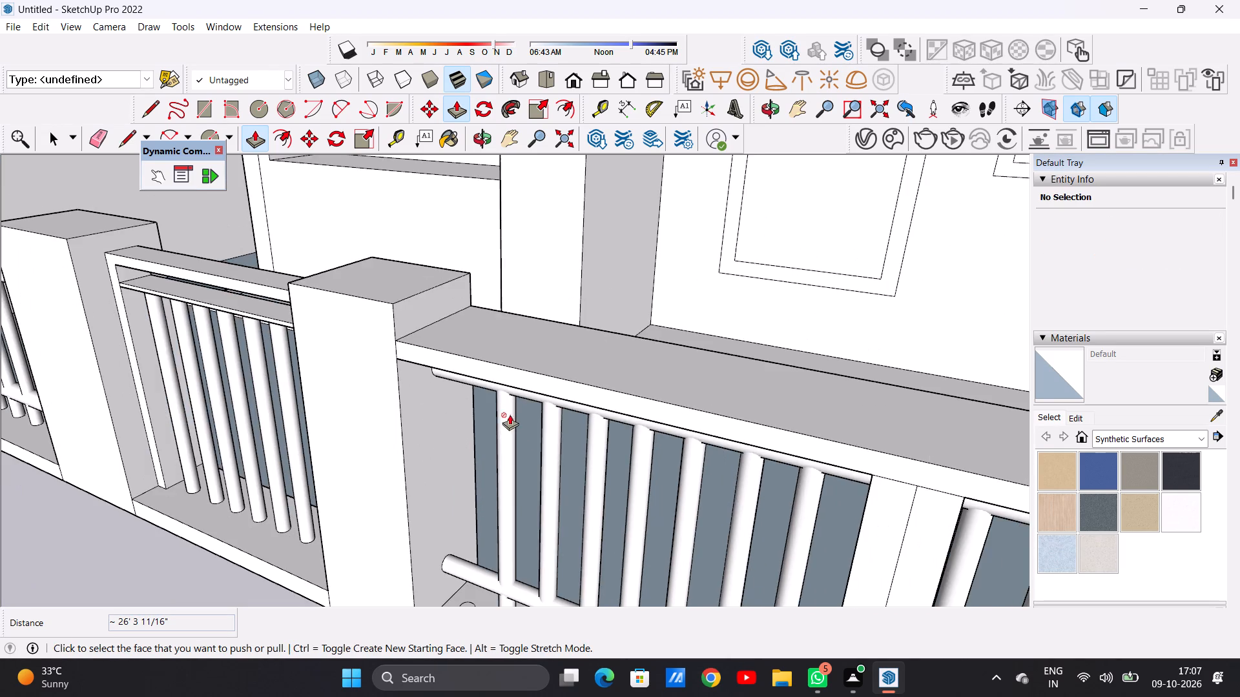
{"action": "scroll", "coordinate": [510, 414], "scroll_direction": "down", "scroll_amount": 5}
{"action": "scroll", "coordinate": [501, 505], "scroll_direction": "up", "scroll_amount": 19}
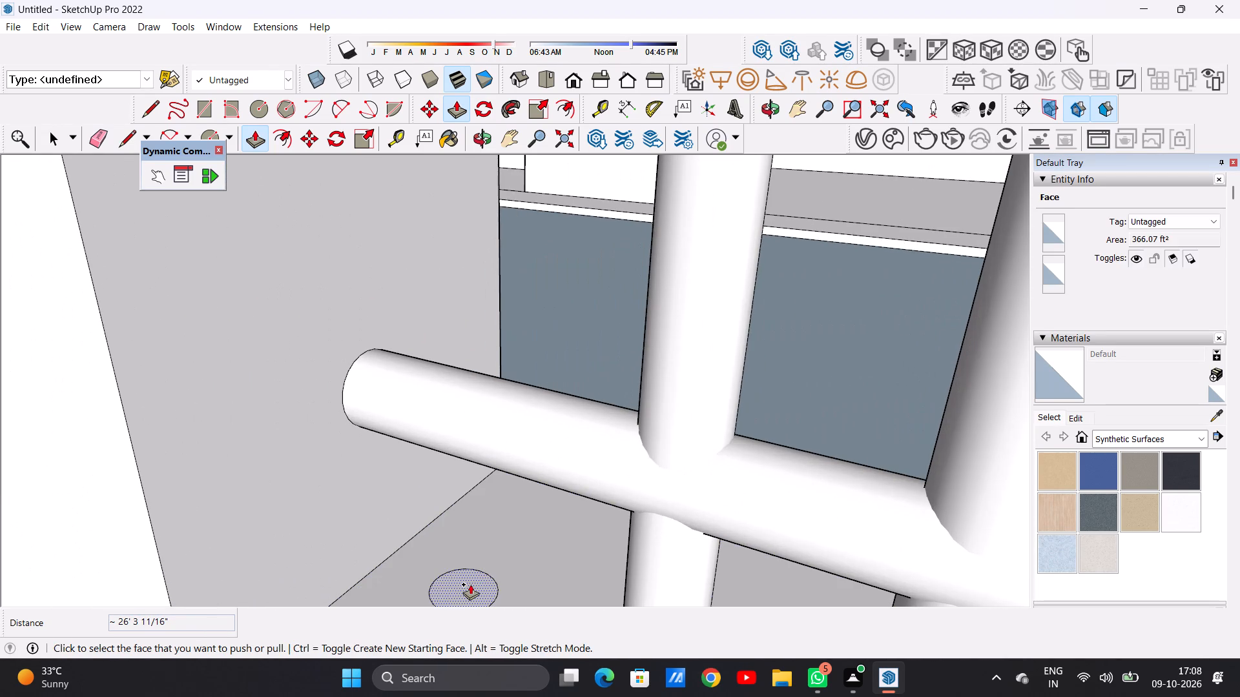
{"action": "left_click", "coordinate": [470, 584]}
{"action": "scroll", "coordinate": [515, 415], "scroll_direction": "down", "scroll_amount": 20}
{"action": "scroll", "coordinate": [515, 415], "scroll_direction": "down", "scroll_amount": 5}
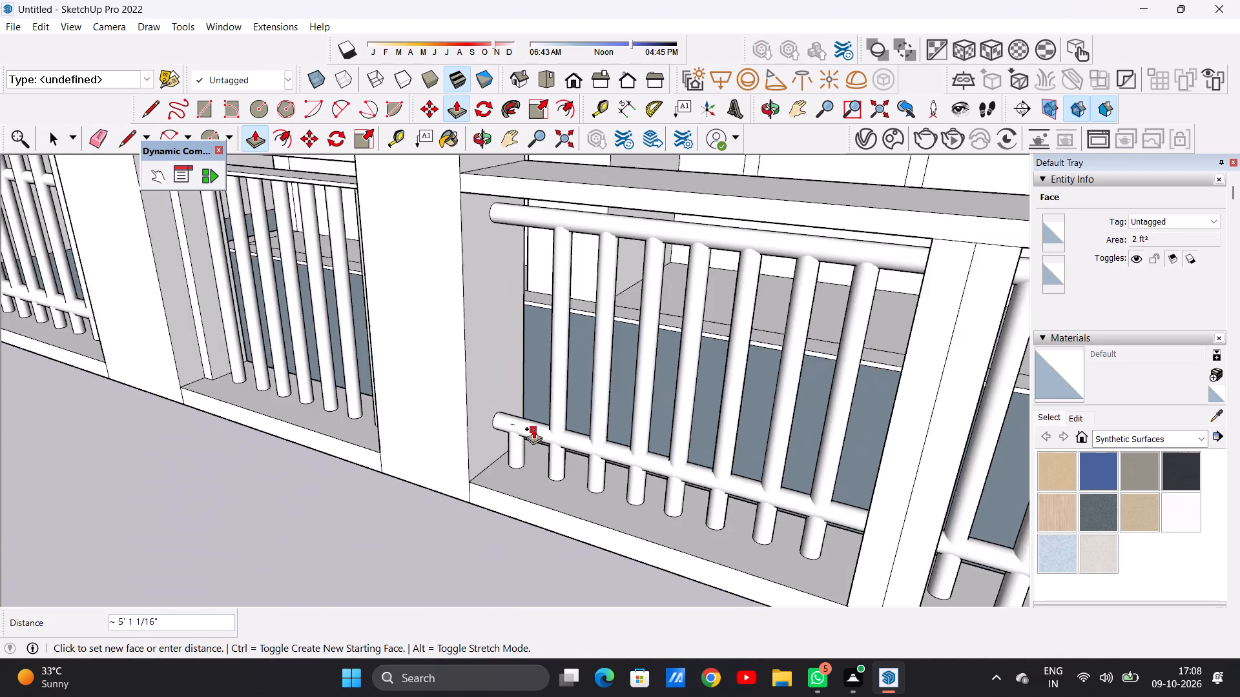
{"action": "scroll", "coordinate": [533, 429], "scroll_direction": "down", "scroll_amount": 11}
{"action": "scroll", "coordinate": [528, 348], "scroll_direction": "up", "scroll_amount": 19}
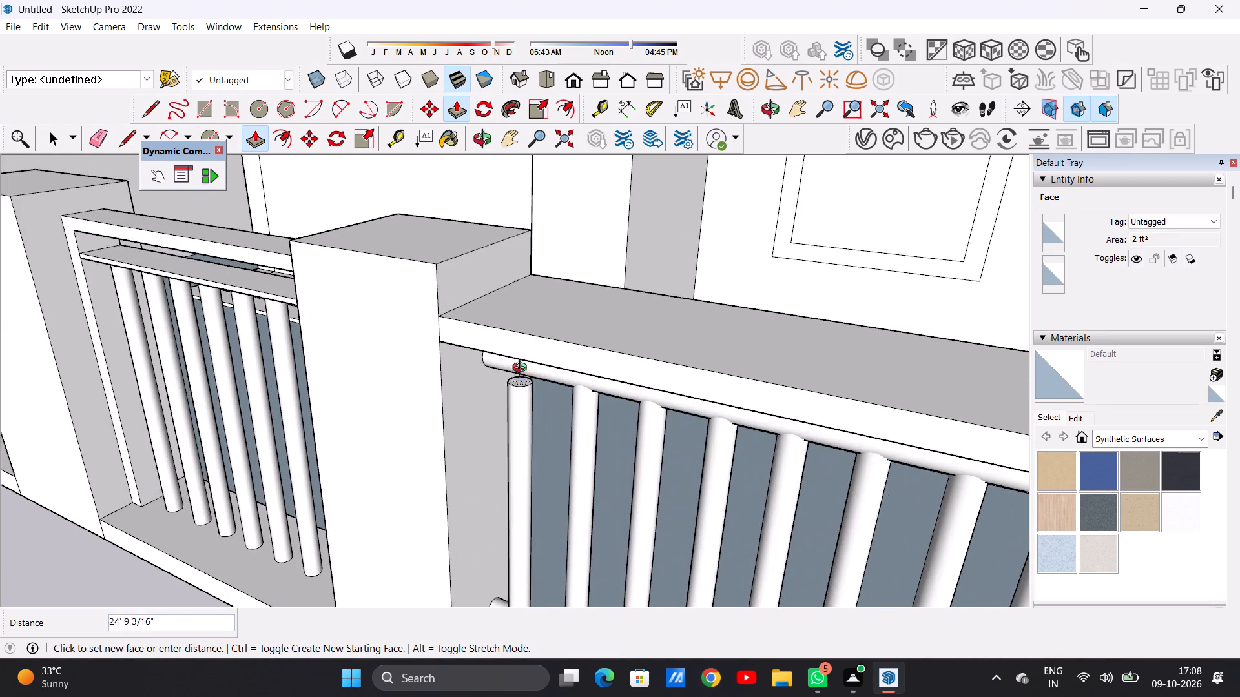
{"action": "middle_click_drag", "start_coordinate": [522, 369], "coordinate": [528, 327]}
{"action": "scroll", "coordinate": [528, 327], "scroll_direction": "up", "scroll_amount": 6}
{"action": "left_click", "coordinate": [529, 327]}
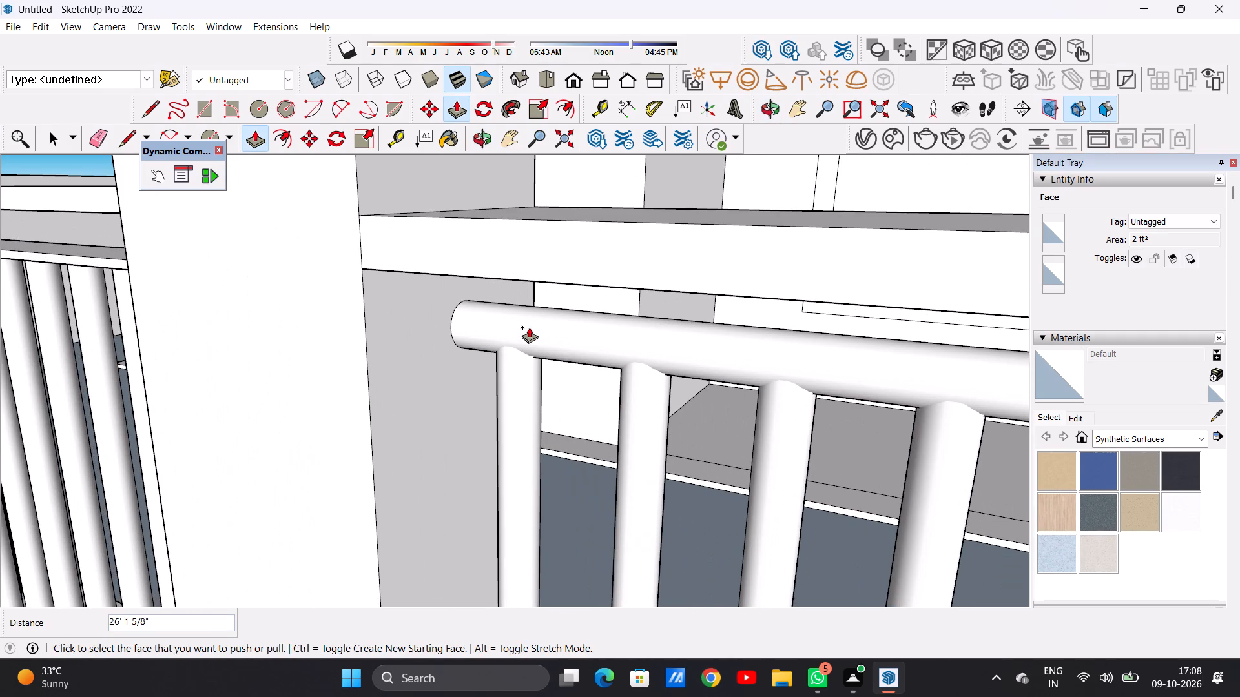
{"action": "key", "text": "space"}
Examine both halves of the two-part bay and the whole front boundary railing around the house.
{"action": "scroll", "coordinate": [551, 418], "scroll_direction": "down", "scroll_amount": 20}
{"action": "scroll", "coordinate": [551, 418], "scroll_direction": "down", "scroll_amount": 1}
{"action": "middle_click_drag", "start_coordinate": [684, 393], "coordinate": [786, 337]}
{"action": "scroll", "coordinate": [683, 394], "scroll_direction": "up", "scroll_amount": 14}
{"action": "middle_click_drag", "start_coordinate": [611, 399], "coordinate": [685, 545]}
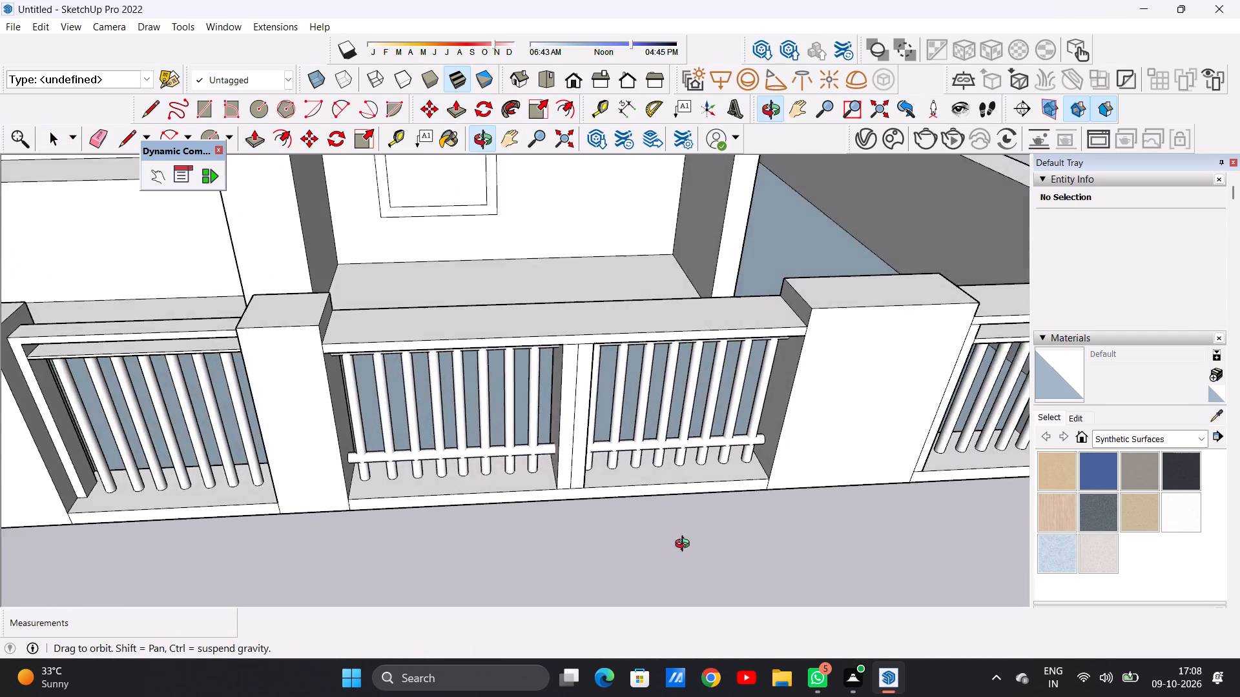
{"action": "middle_click_drag", "start_coordinate": [685, 545], "coordinate": [691, 547]}
{"action": "scroll", "coordinate": [614, 484], "scroll_direction": "down", "scroll_amount": 11}
{"action": "middle_click_drag", "start_coordinate": [577, 451], "coordinate": [389, 367]}
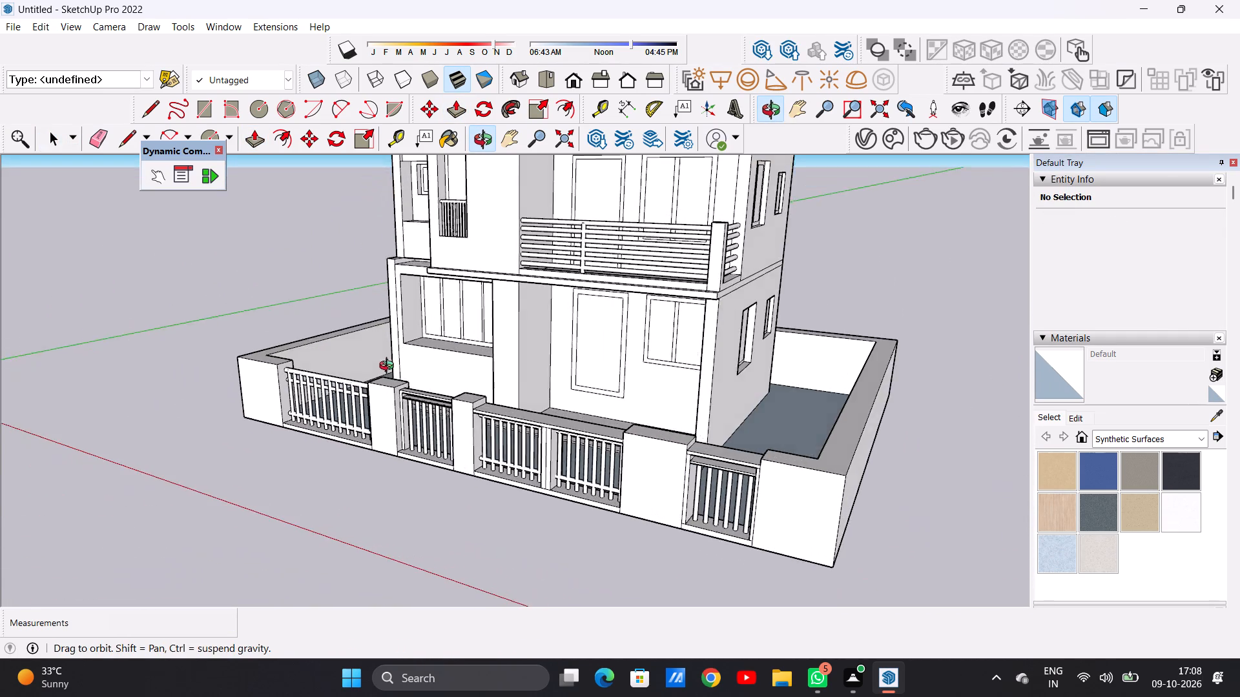
{"action": "middle_click_drag", "start_coordinate": [389, 367], "coordinate": [582, 343]}
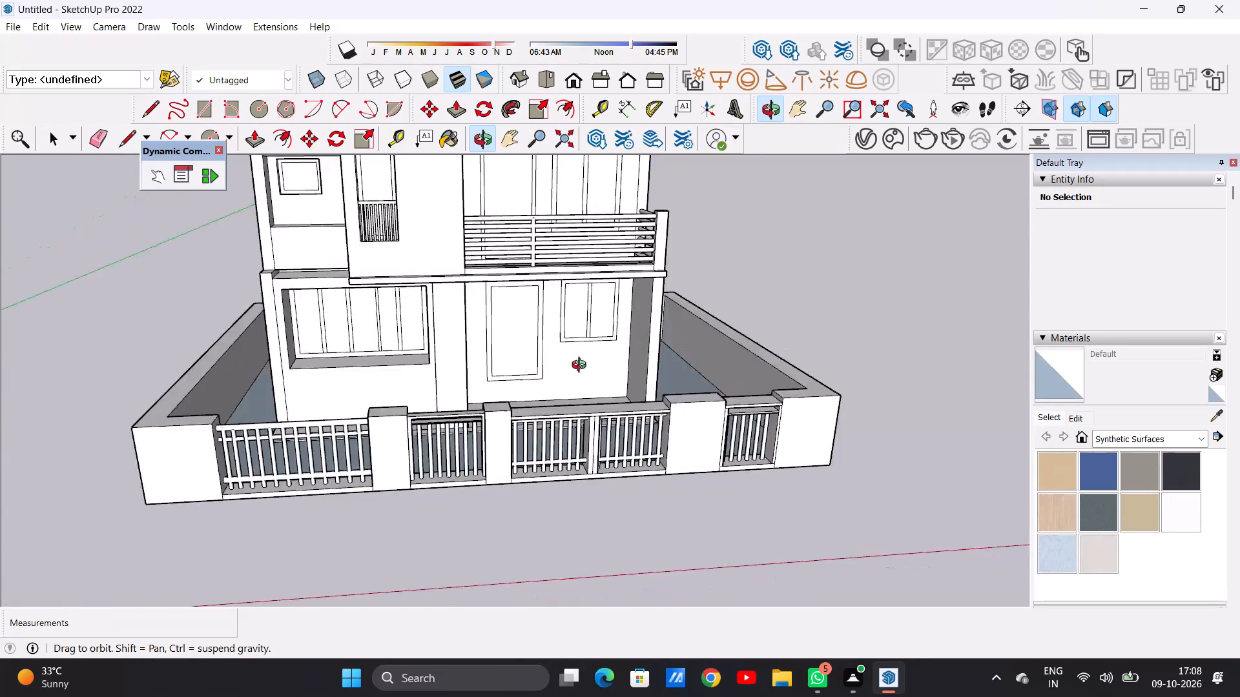
Examine the whole house, its plot walls and the front boundary railing from several angles.
{"action": "middle_click_drag", "start_coordinate": [582, 343], "coordinate": [518, 383]}
{"action": "scroll", "coordinate": [553, 434], "scroll_direction": "down", "scroll_amount": 7}
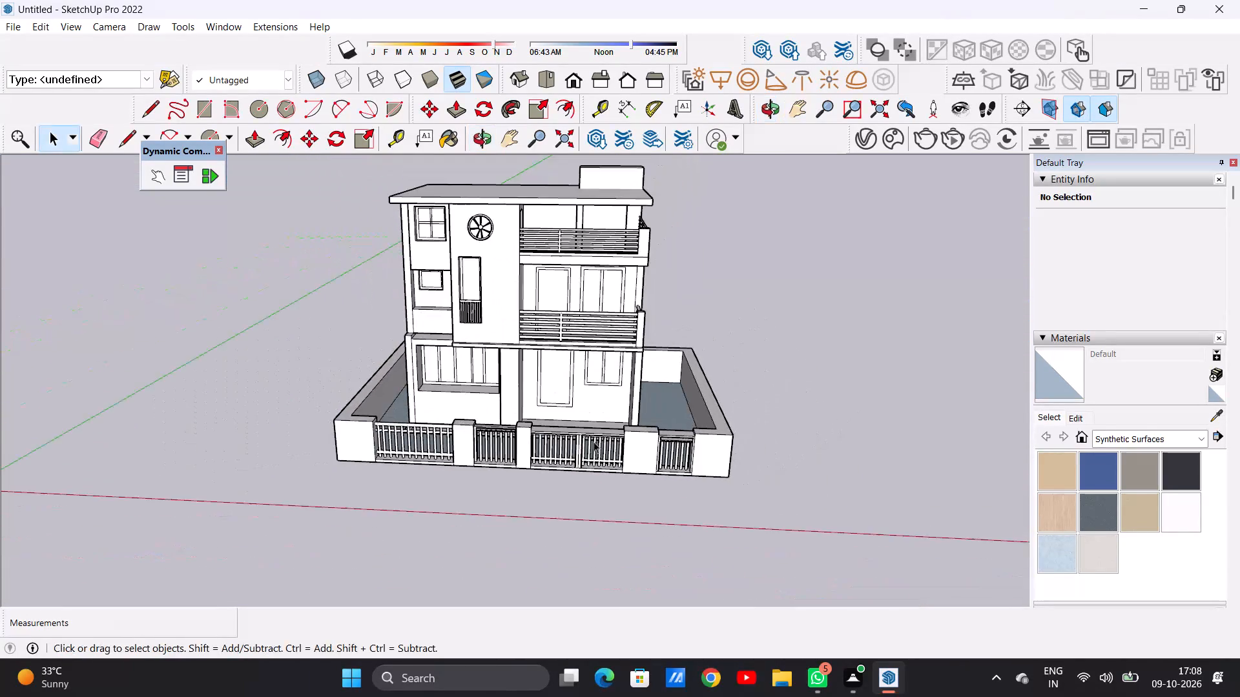
{"action": "scroll", "coordinate": [559, 331], "scroll_direction": "up", "scroll_amount": 1}
{"action": "middle_click_drag", "start_coordinate": [557, 328], "coordinate": [786, 298]}
{"action": "middle_click_drag", "start_coordinate": [363, 400], "coordinate": [296, 381]}
{"action": "middle_click_drag", "start_coordinate": [618, 387], "coordinate": [439, 503]}
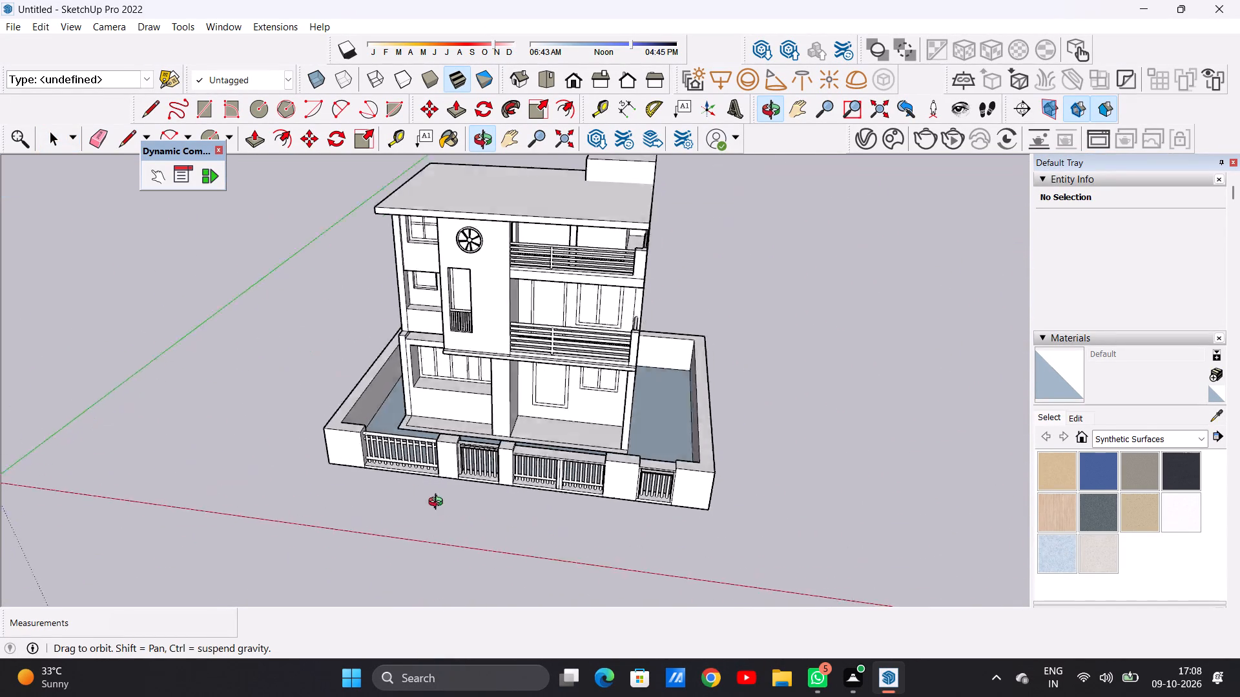
{"action": "middle_click_drag", "start_coordinate": [439, 503], "coordinate": [515, 538]}
{"action": "scroll", "coordinate": [508, 421], "scroll_direction": "up", "scroll_amount": 8}
{"action": "scroll", "coordinate": [506, 435], "scroll_direction": "down", "scroll_amount": 9}
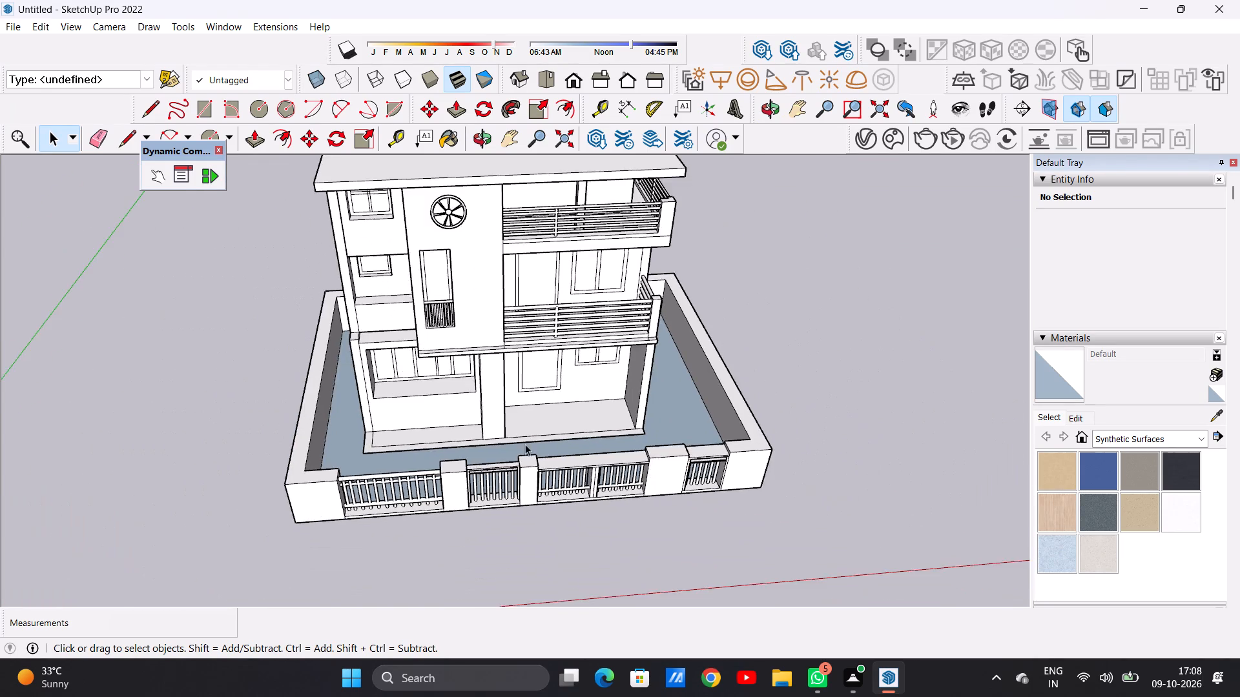
{"action": "middle_click_drag", "start_coordinate": [526, 449], "coordinate": [433, 356]}
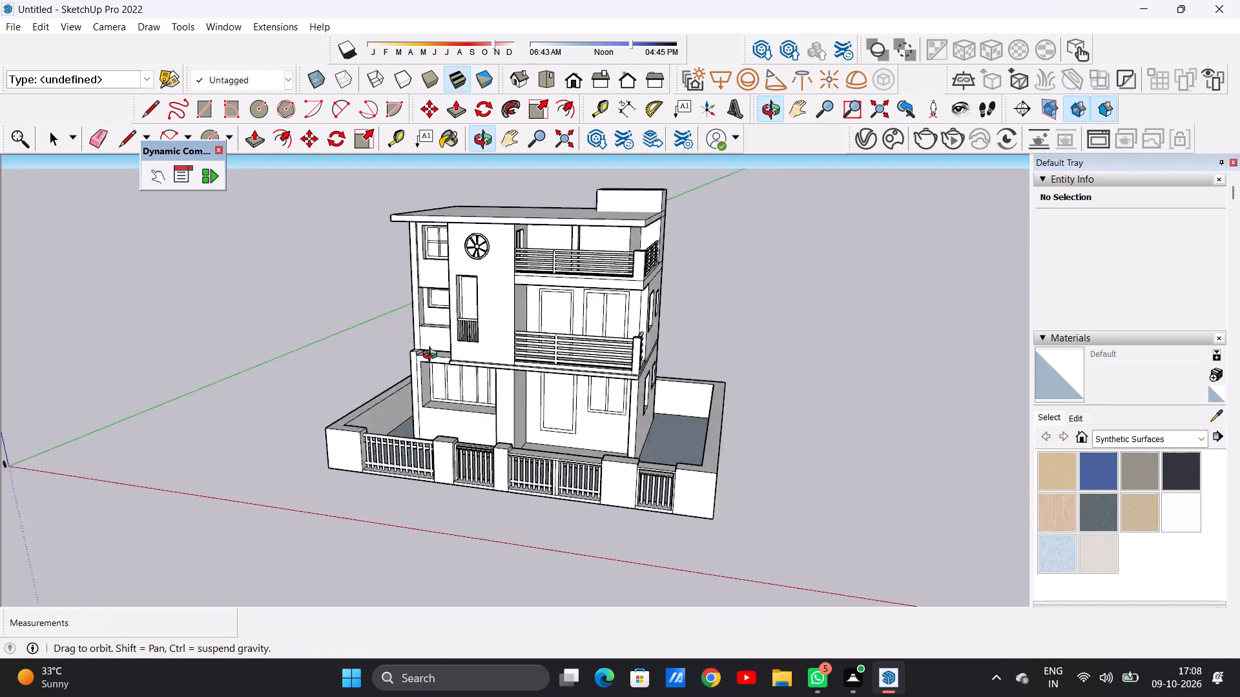
{"action": "middle_click_drag", "start_coordinate": [433, 356], "coordinate": [486, 427]}
{"action": "scroll", "coordinate": [546, 413], "scroll_direction": "up", "scroll_amount": 9}
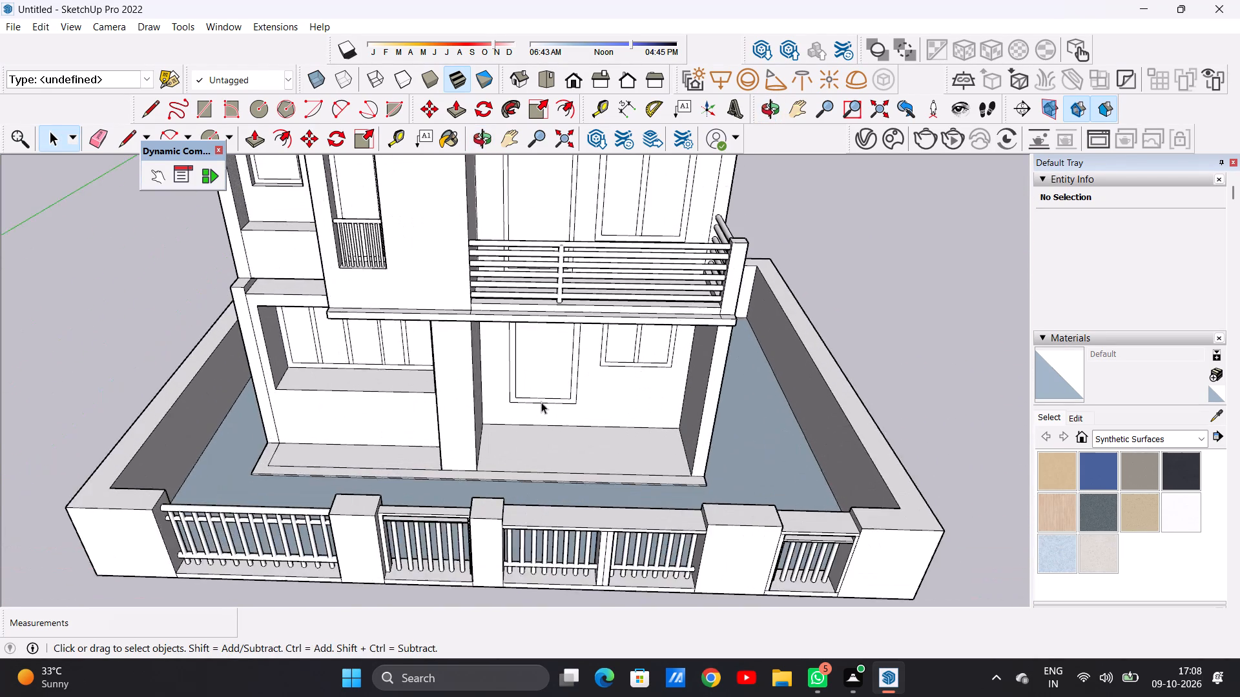
Draw two vertical lines about 13' 8" long from the ground-floor door frame's bottom corners down to the porch floor.
{"action": "scroll", "coordinate": [541, 402], "scroll_direction": "up", "scroll_amount": 4}
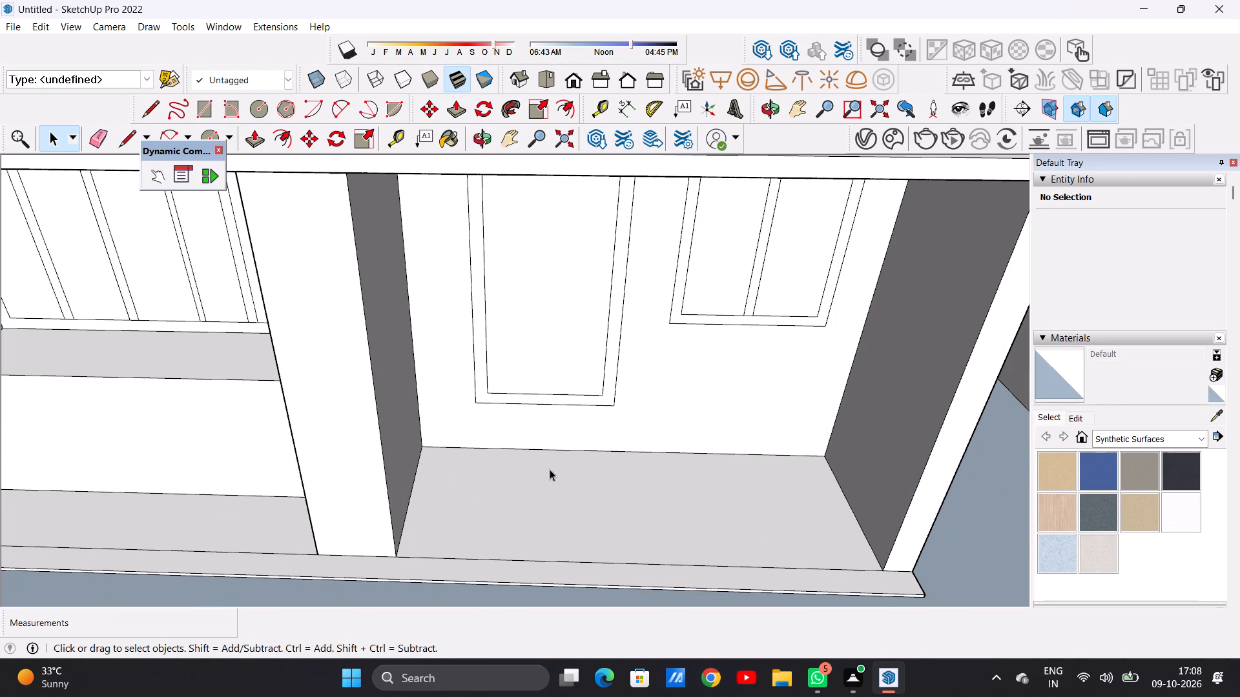
{"action": "key", "text": "r"}
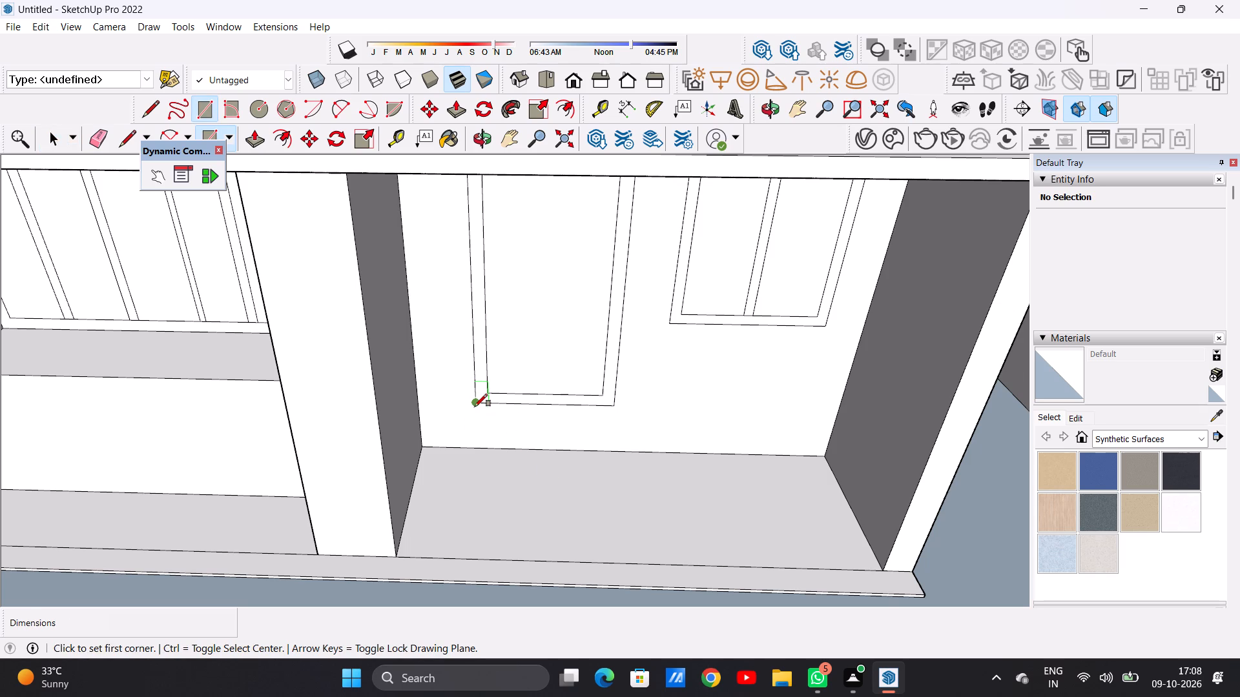
{"action": "key", "text": "space"}
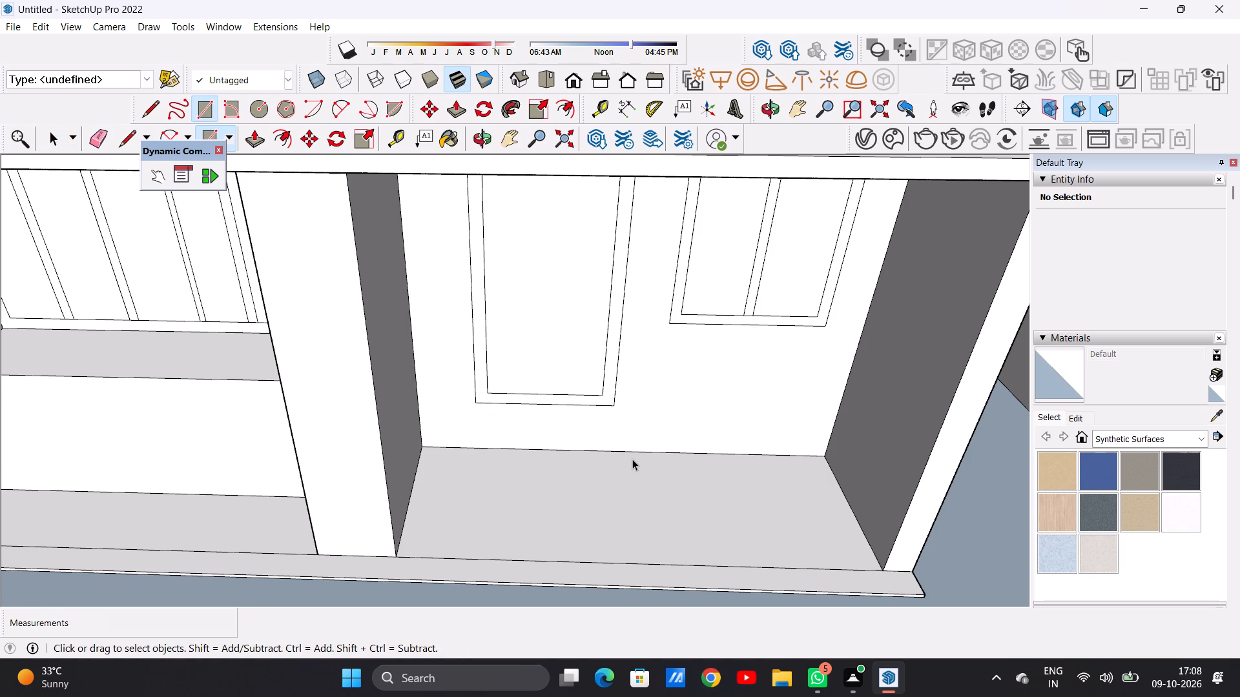
{"action": "middle_click_drag", "start_coordinate": [627, 463], "coordinate": [544, 414]}
{"action": "scroll", "coordinate": [563, 443], "scroll_direction": "up", "scroll_amount": 3}
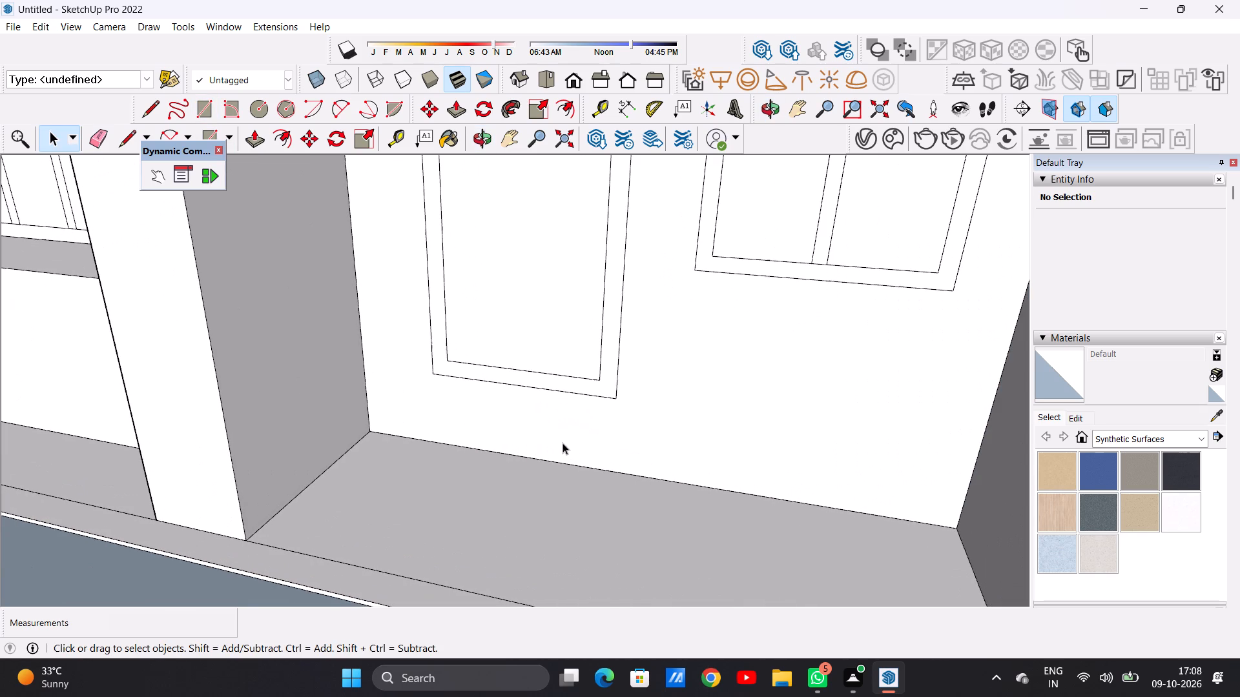
{"action": "key", "text": "l"}
{"action": "scroll", "coordinate": [470, 398], "scroll_direction": "up", "scroll_amount": 4}
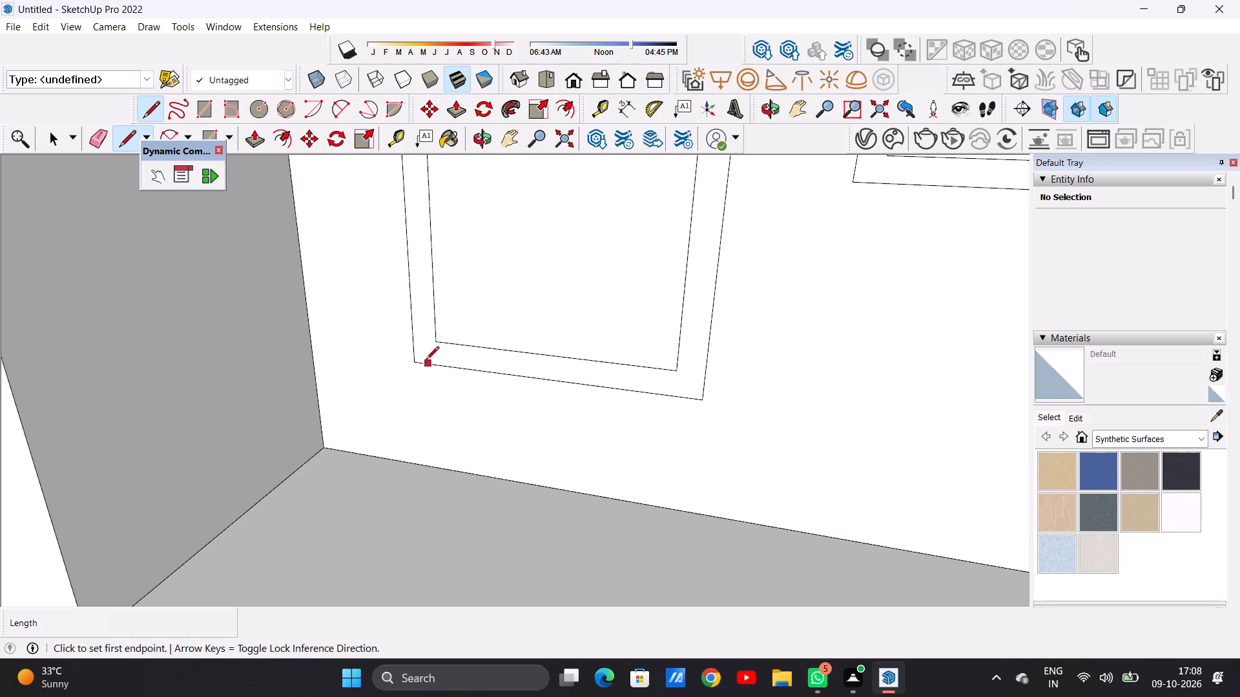
{"action": "left_click", "coordinate": [411, 363]}
{"action": "left_click", "coordinate": [424, 467]}
{"action": "left_click", "coordinate": [705, 402]}
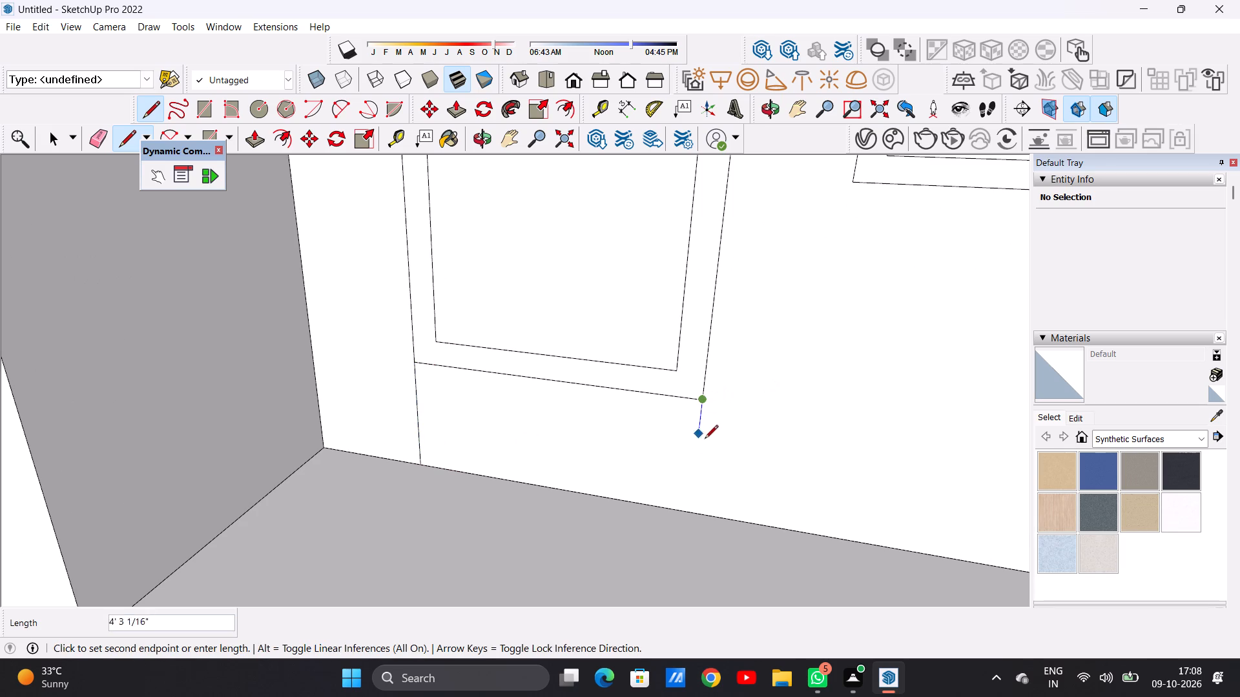
{"action": "left_click", "coordinate": [689, 513]}
{"action": "key", "text": "space"}
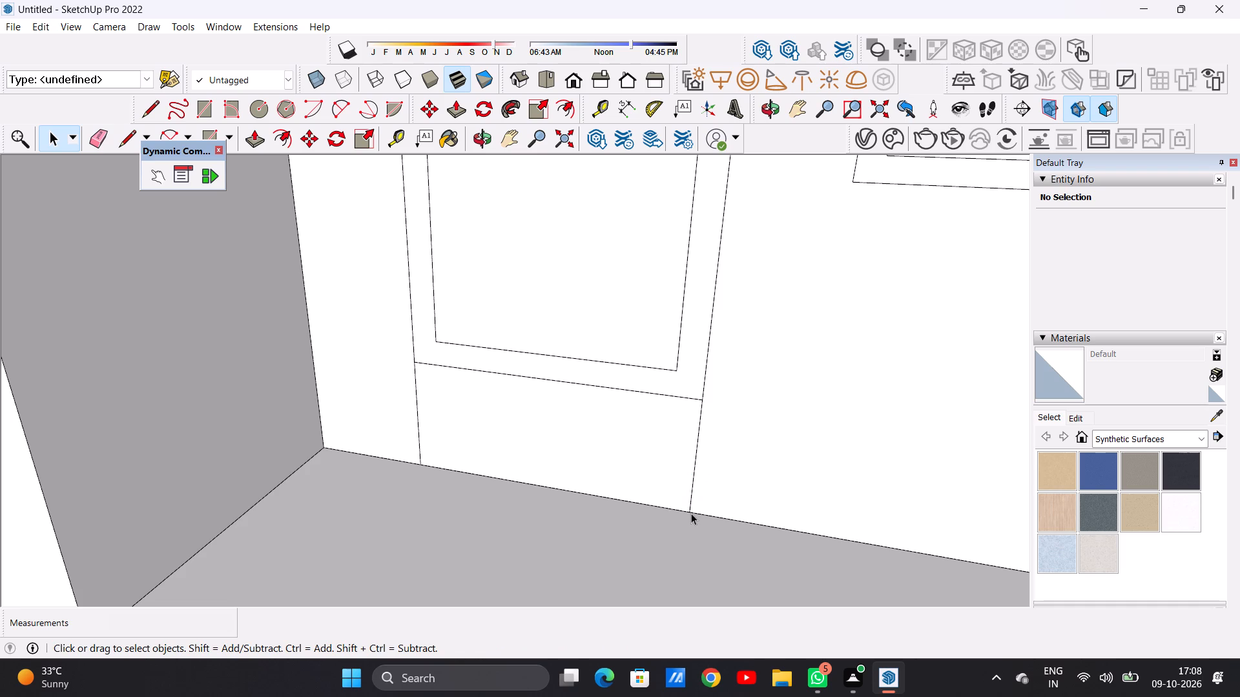
Draw two horizontal lines about 32' 7" long between those verticals, dividing the area beneath the door into three strips.
{"action": "key", "text": "l"}
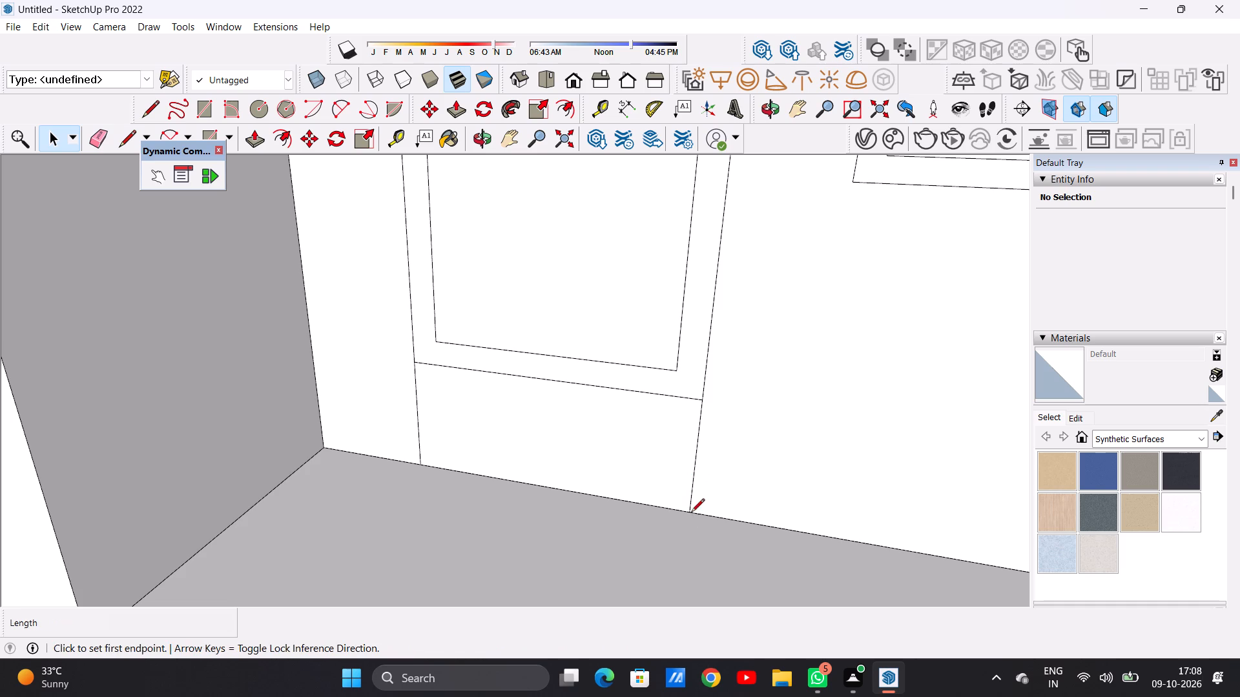
{"action": "scroll", "coordinate": [569, 449], "scroll_direction": "down", "scroll_amount": 4}
{"action": "scroll", "coordinate": [472, 402], "scroll_direction": "down", "scroll_amount": 1}
{"action": "scroll", "coordinate": [473, 402], "scroll_direction": "up", "scroll_amount": 5}
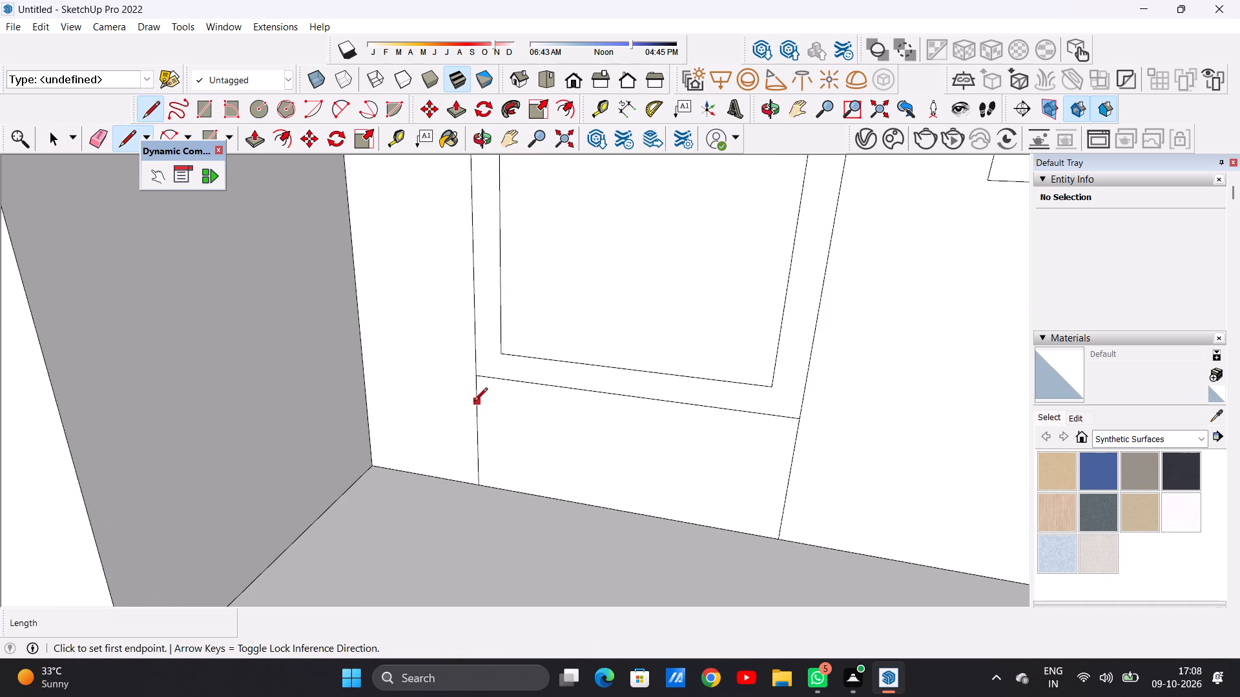
{"action": "left_click", "coordinate": [477, 416]}
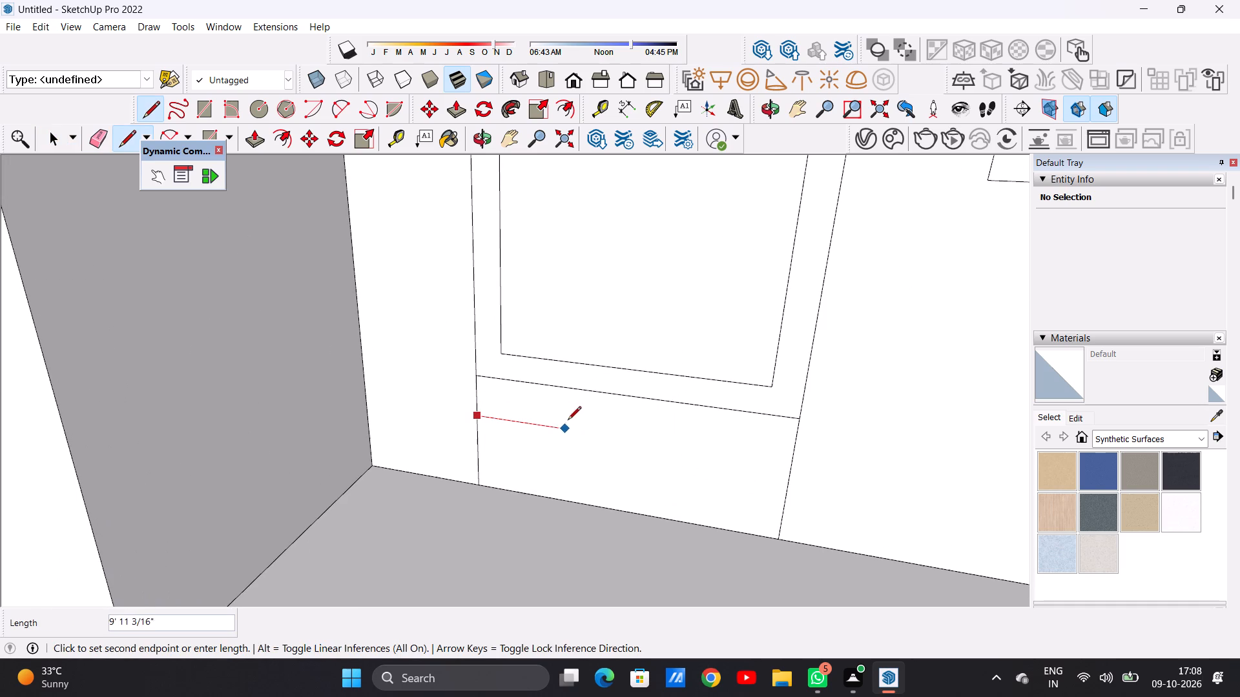
{"action": "left_click", "coordinate": [794, 465]}
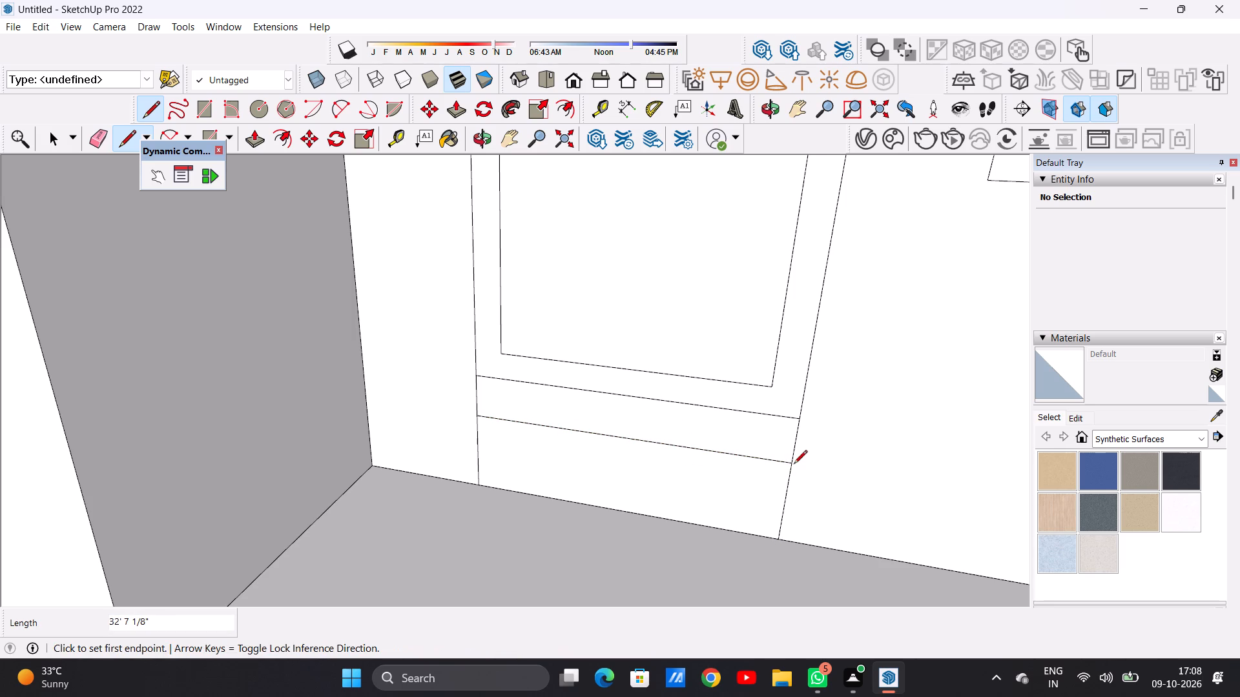
{"action": "left_click", "coordinate": [477, 446]}
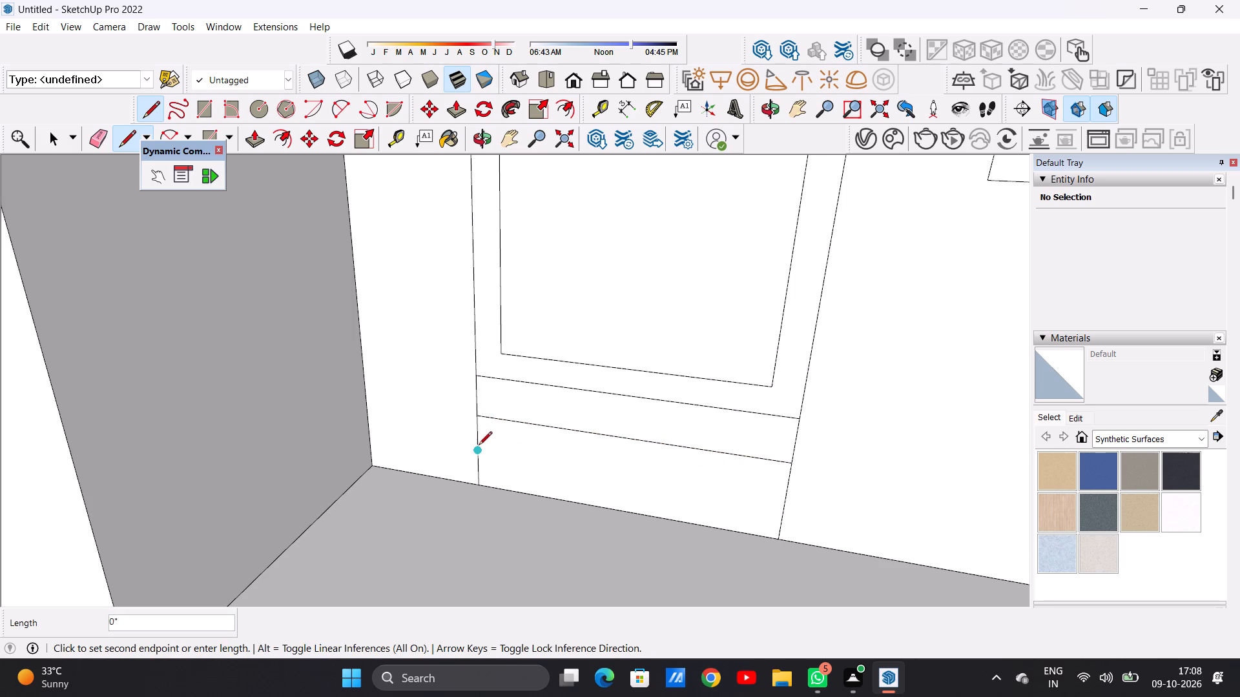
{"action": "left_click", "coordinate": [786, 501]}
{"action": "key", "text": "space"}
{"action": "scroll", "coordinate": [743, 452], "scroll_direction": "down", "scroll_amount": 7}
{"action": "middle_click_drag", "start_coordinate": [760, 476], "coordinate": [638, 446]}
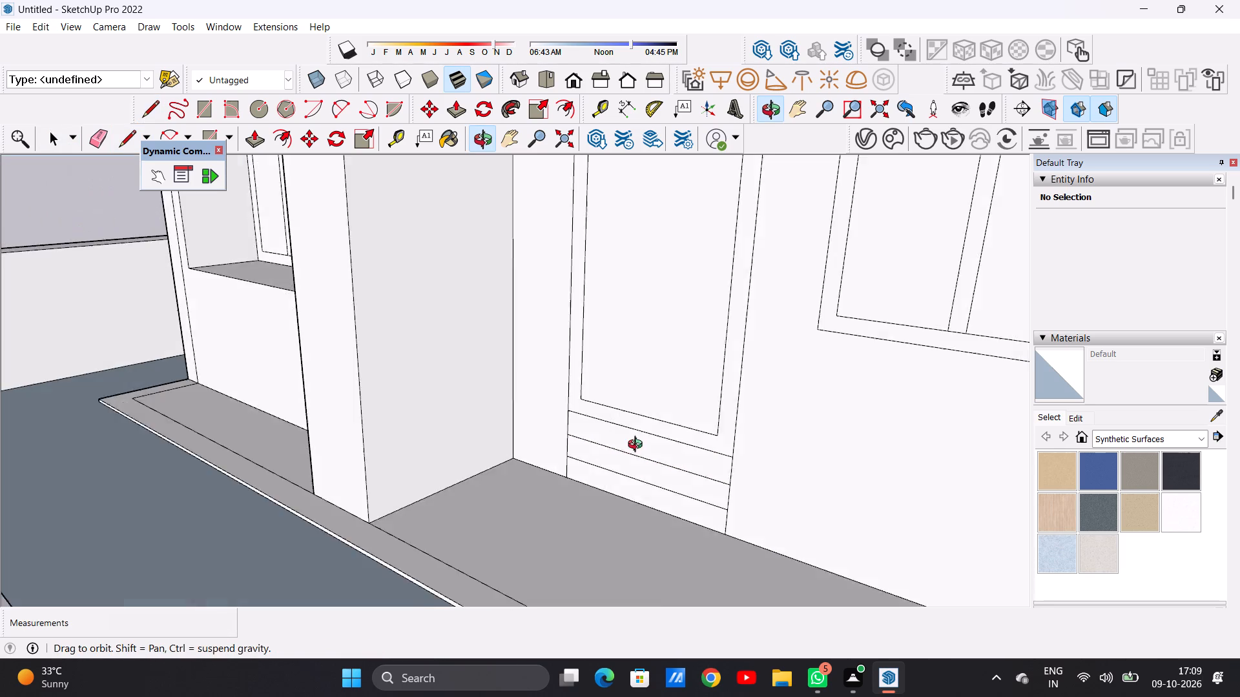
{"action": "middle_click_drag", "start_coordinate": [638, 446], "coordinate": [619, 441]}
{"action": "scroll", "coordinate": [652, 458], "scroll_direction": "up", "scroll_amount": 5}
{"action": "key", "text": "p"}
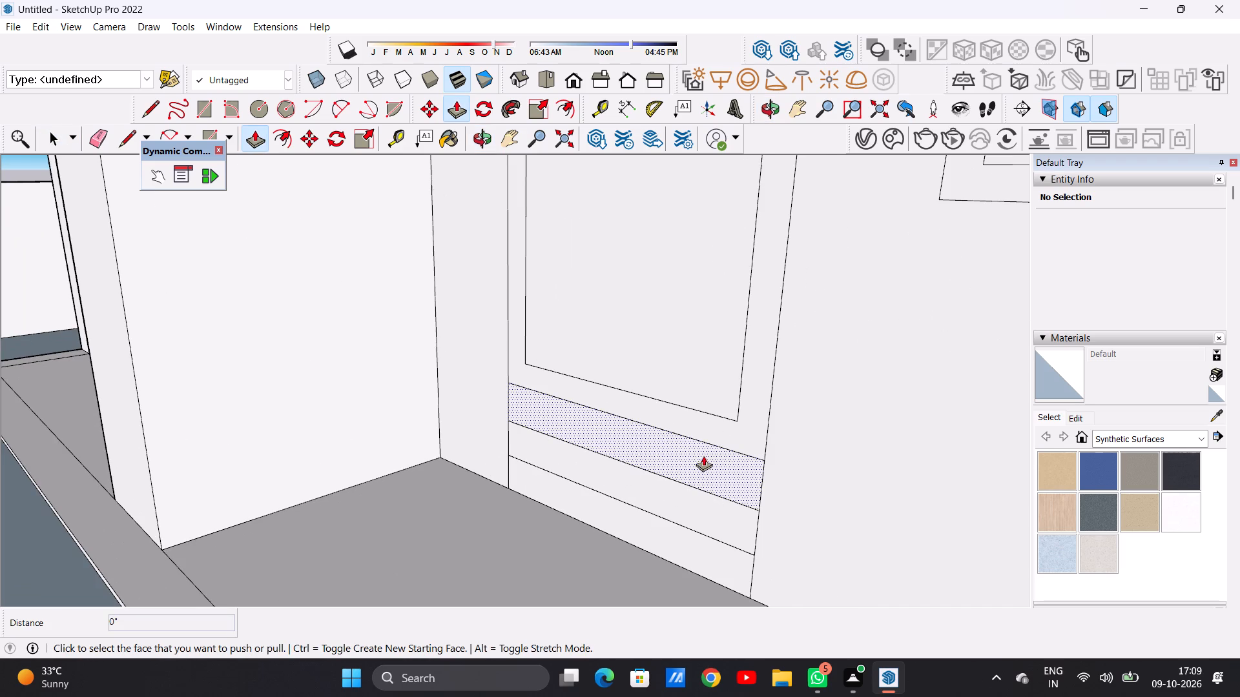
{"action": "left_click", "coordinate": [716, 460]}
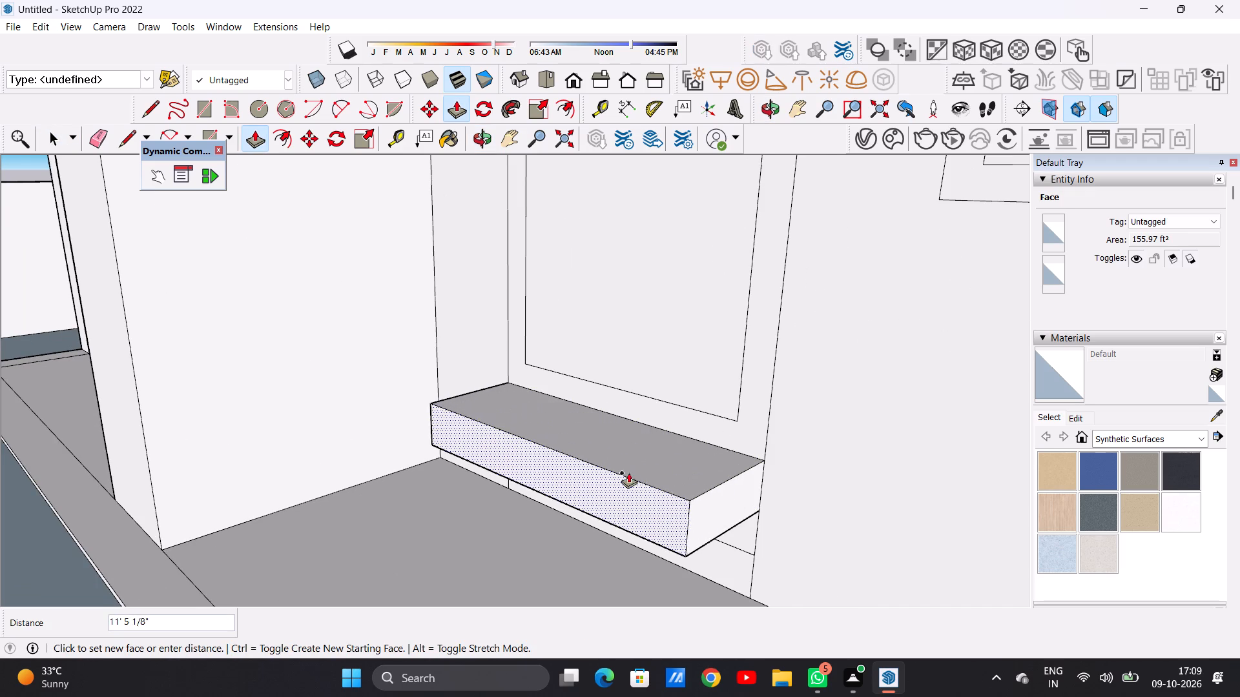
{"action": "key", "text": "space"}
Extrude the three strips beneath the door outward as stepped treads, the bottom about 10' 11" and the top about 5' 4".
{"action": "scroll", "coordinate": [674, 469], "scroll_direction": "down", "scroll_amount": 8}
{"action": "middle_click_drag", "start_coordinate": [701, 514], "coordinate": [606, 532]}
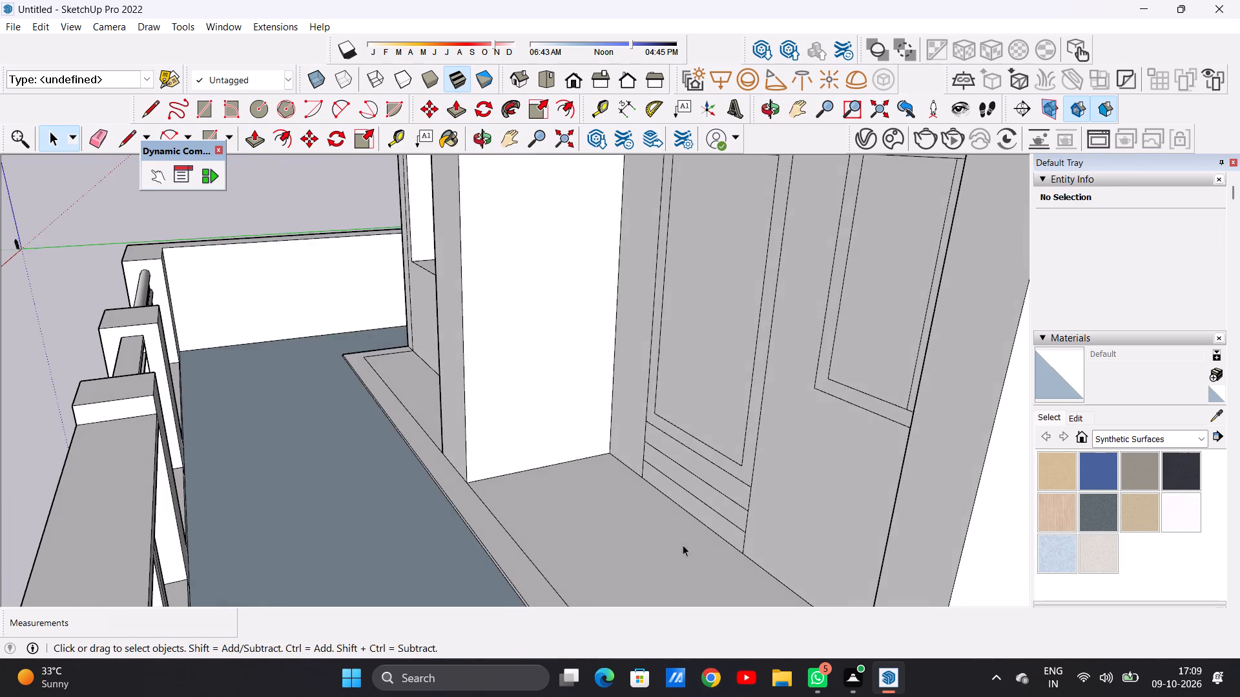
{"action": "scroll", "coordinate": [690, 543], "scroll_direction": "up", "scroll_amount": 6}
{"action": "key", "text": "p"}
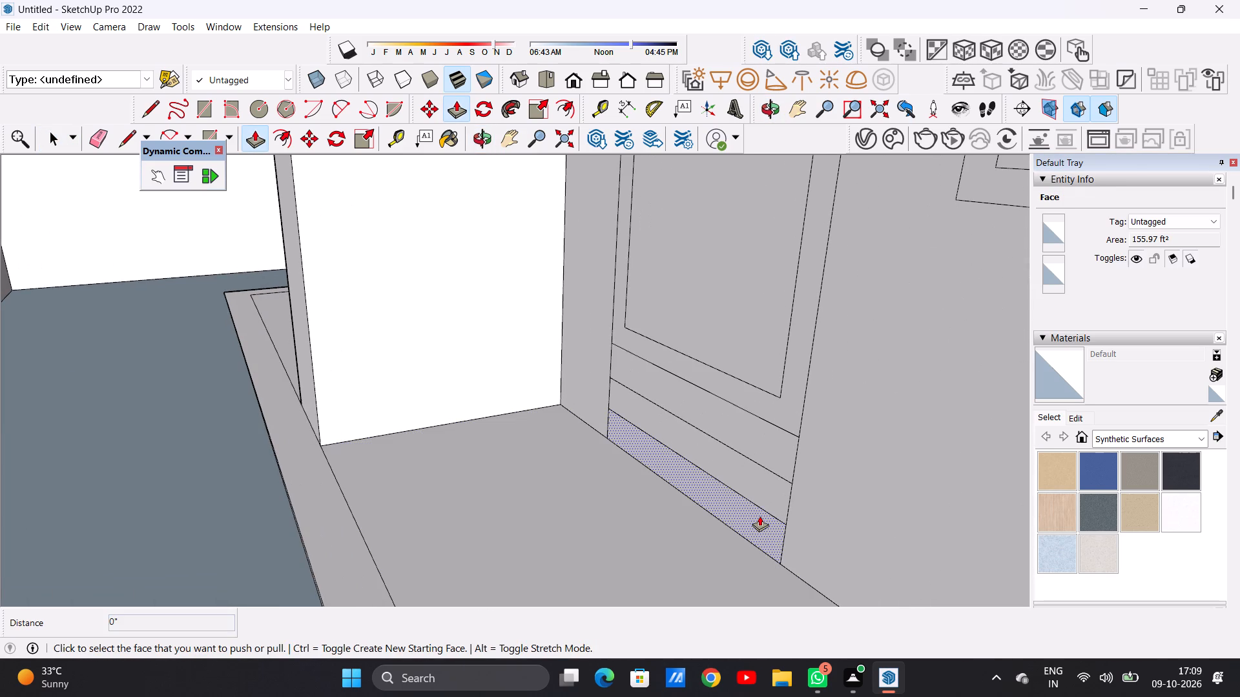
{"action": "left_click", "coordinate": [759, 516]}
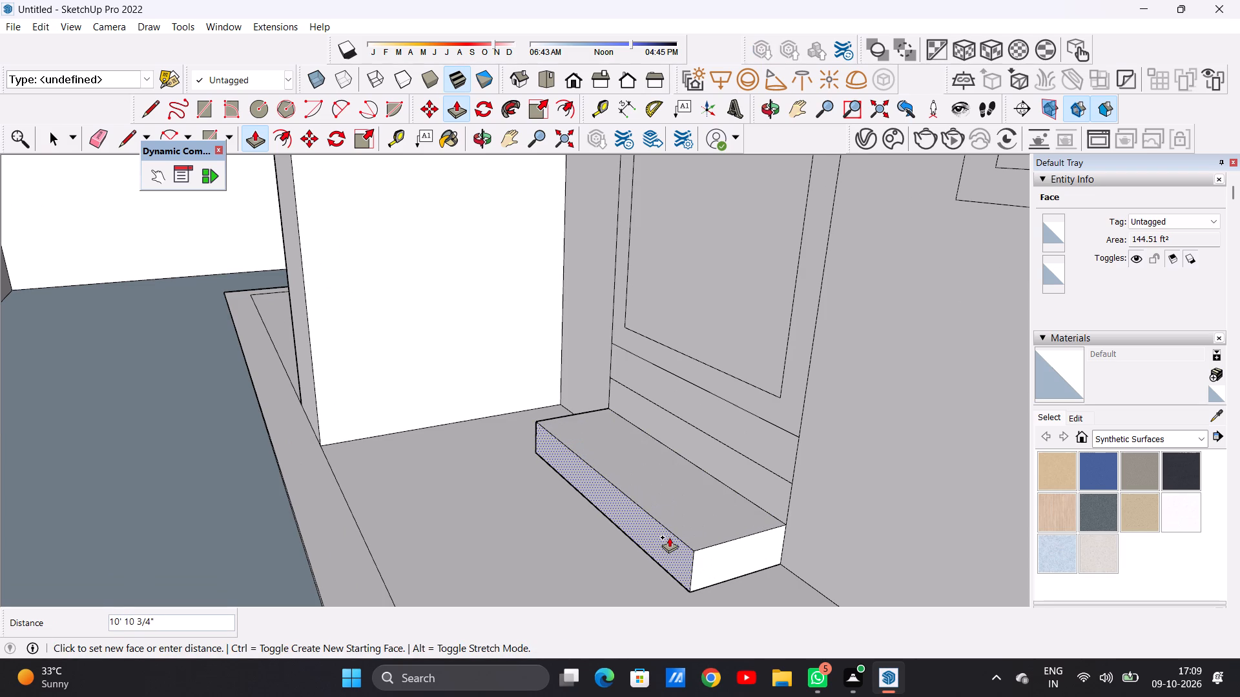
{"action": "left_click", "coordinate": [669, 537]}
{"action": "left_click", "coordinate": [772, 490]}
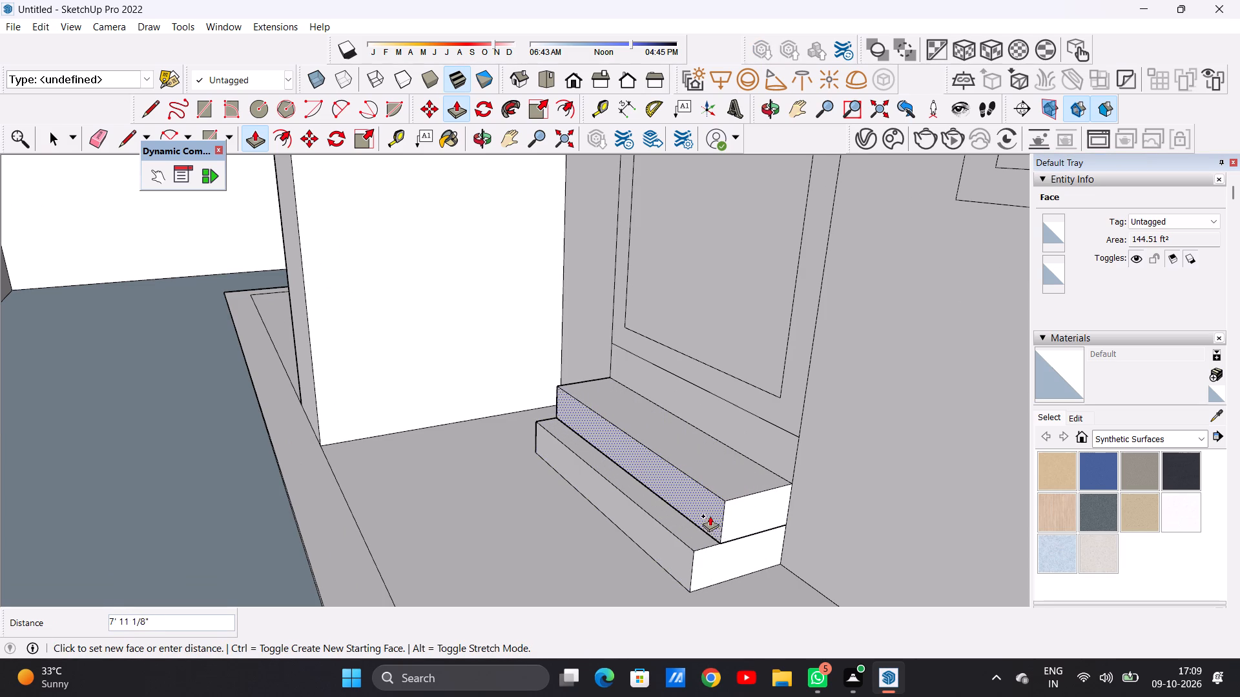
{"action": "left_click", "coordinate": [716, 514]}
{"action": "left_click", "coordinate": [773, 445]}
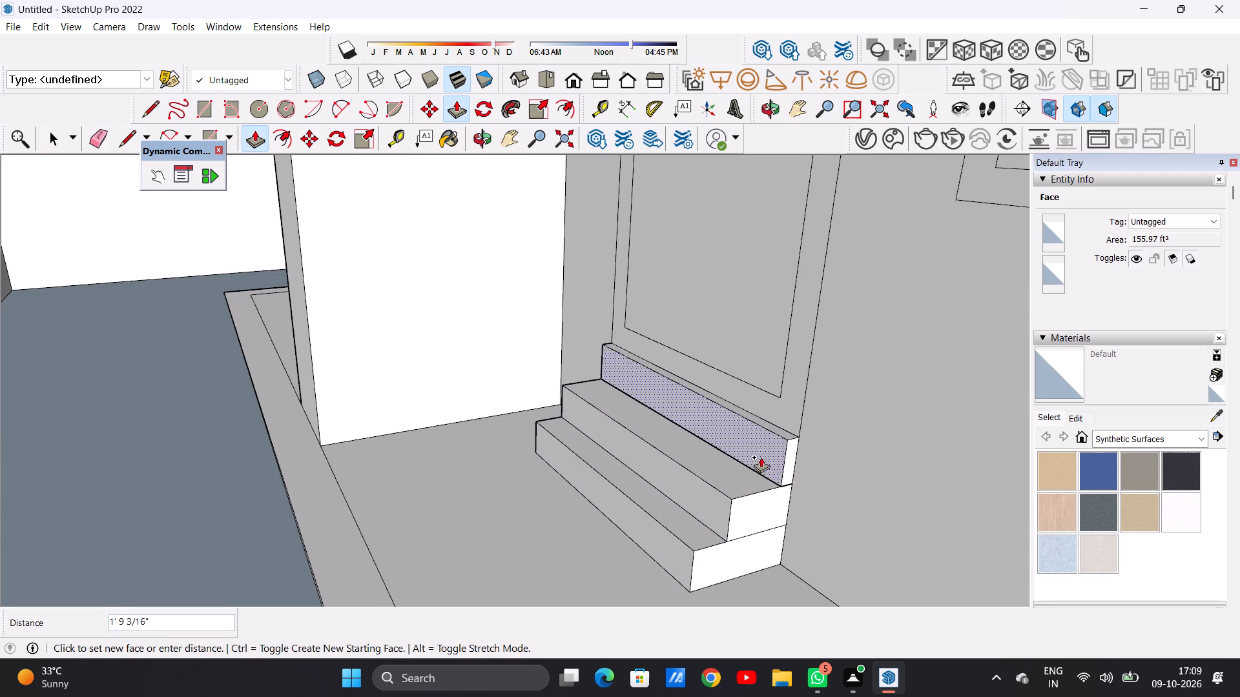
{"action": "left_click", "coordinate": [736, 476]}
Extend the fronts of all three entrance steps farther outward, the middle one about 9' 3" and the top one about 5' 5".
{"action": "scroll", "coordinate": [735, 440], "scroll_direction": "down", "scroll_amount": 10}
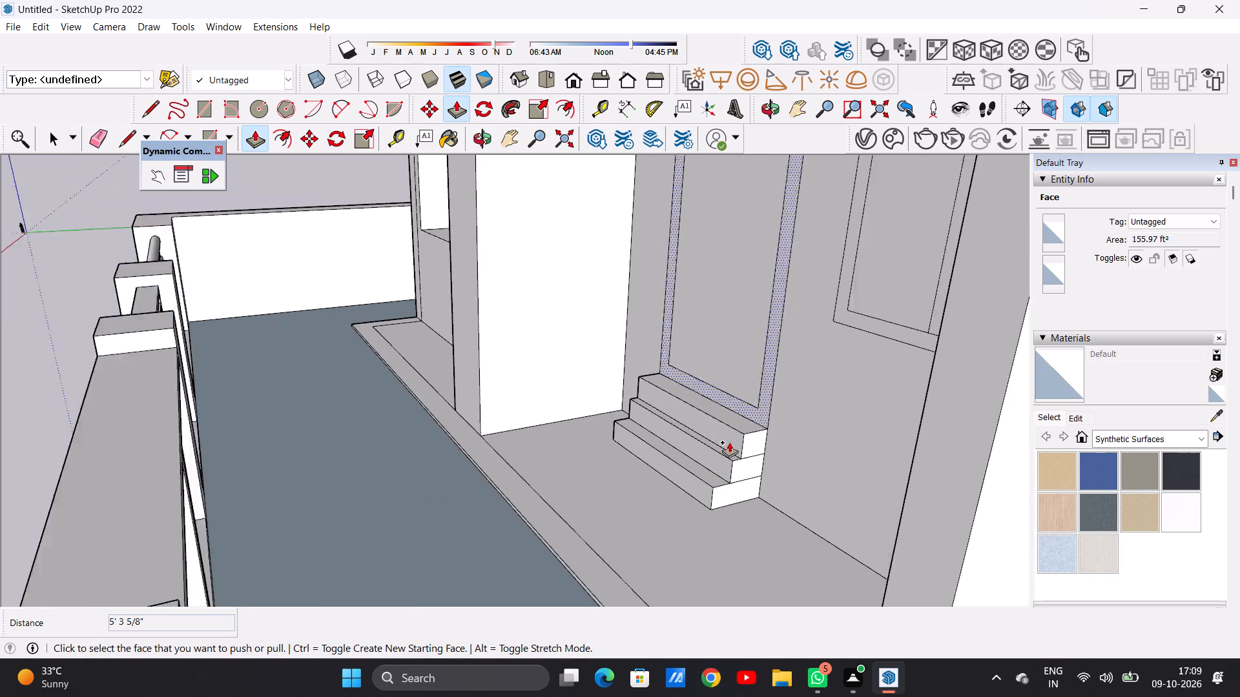
{"action": "middle_click_drag", "start_coordinate": [728, 518], "coordinate": [667, 560]}
{"action": "scroll", "coordinate": [681, 527], "scroll_direction": "up", "scroll_amount": 10}
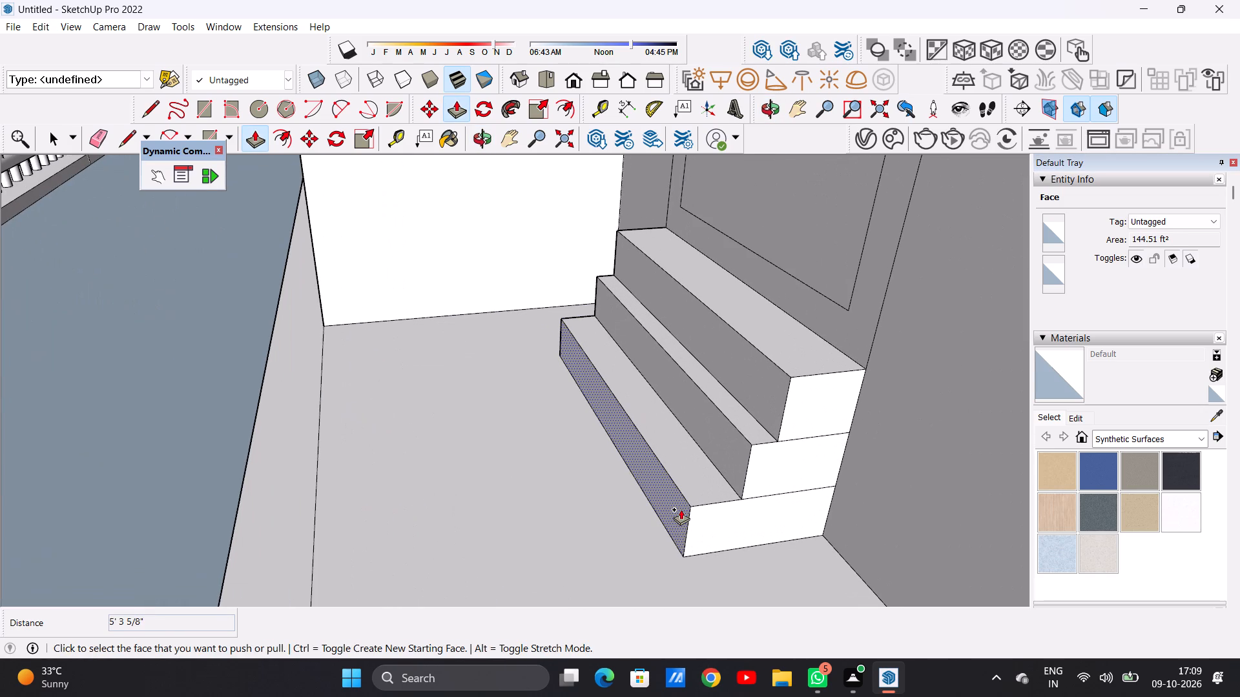
{"action": "left_click", "coordinate": [681, 509]}
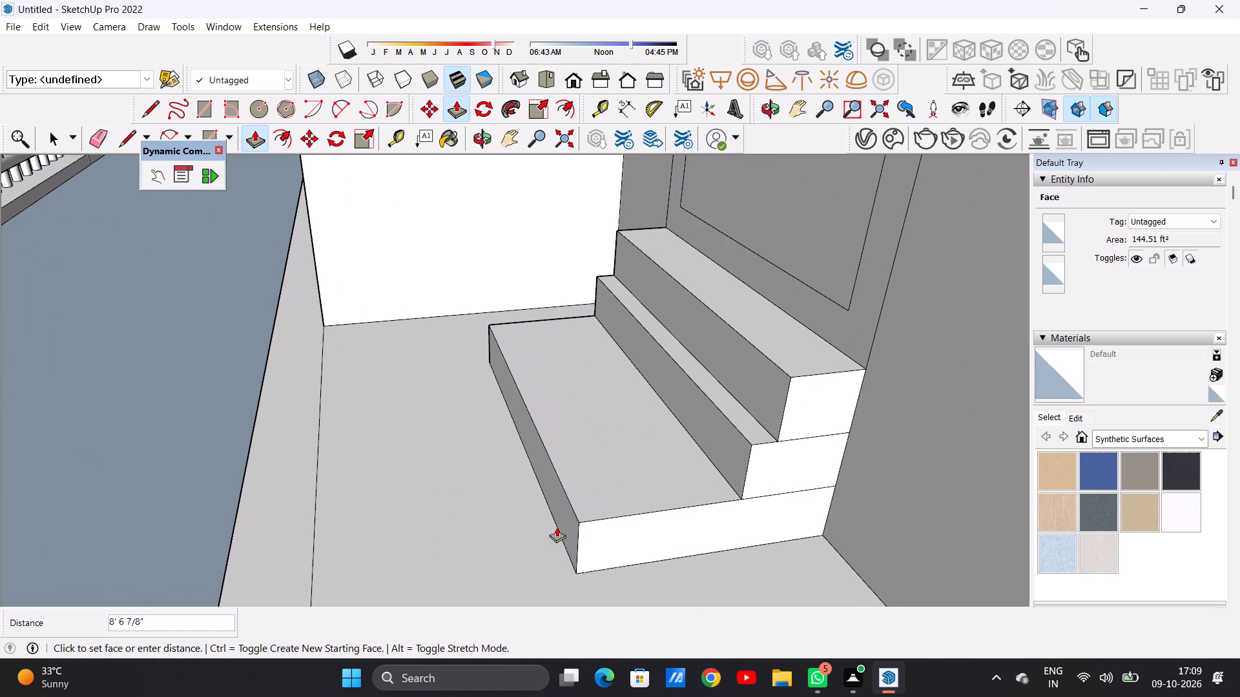
{"action": "left_click", "coordinate": [511, 529]}
{"action": "left_click", "coordinate": [736, 453]}
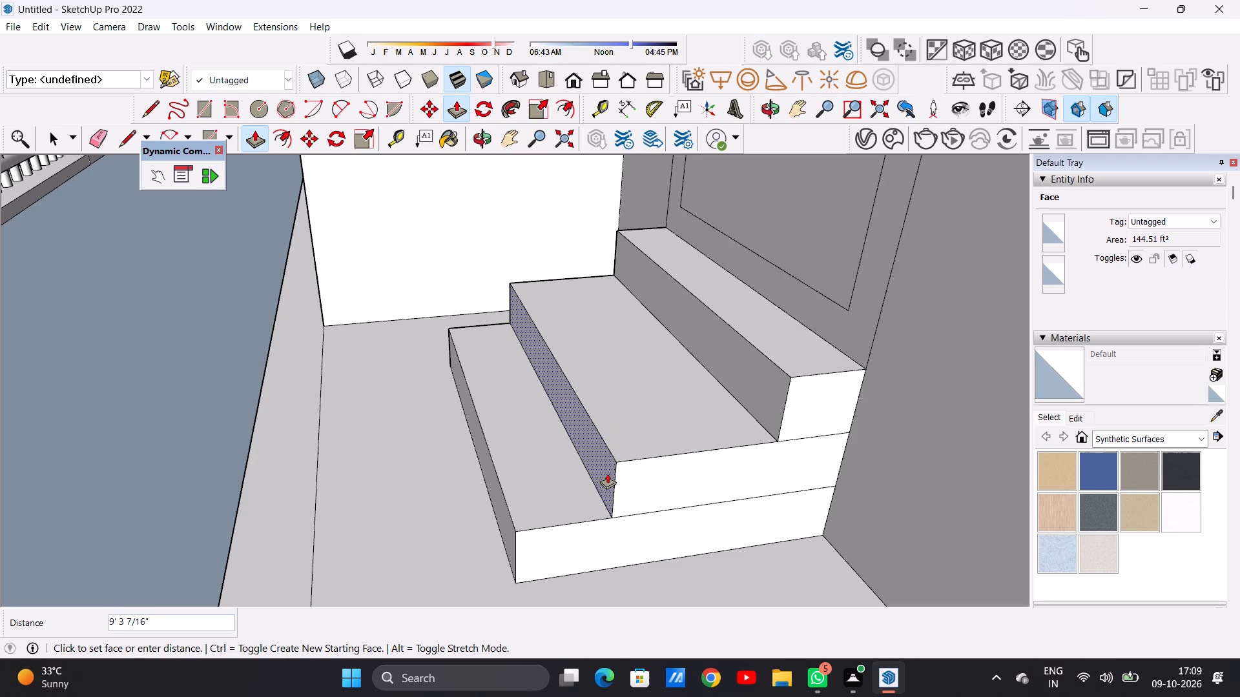
{"action": "left_click", "coordinate": [607, 473]}
{"action": "left_click", "coordinate": [759, 354]}
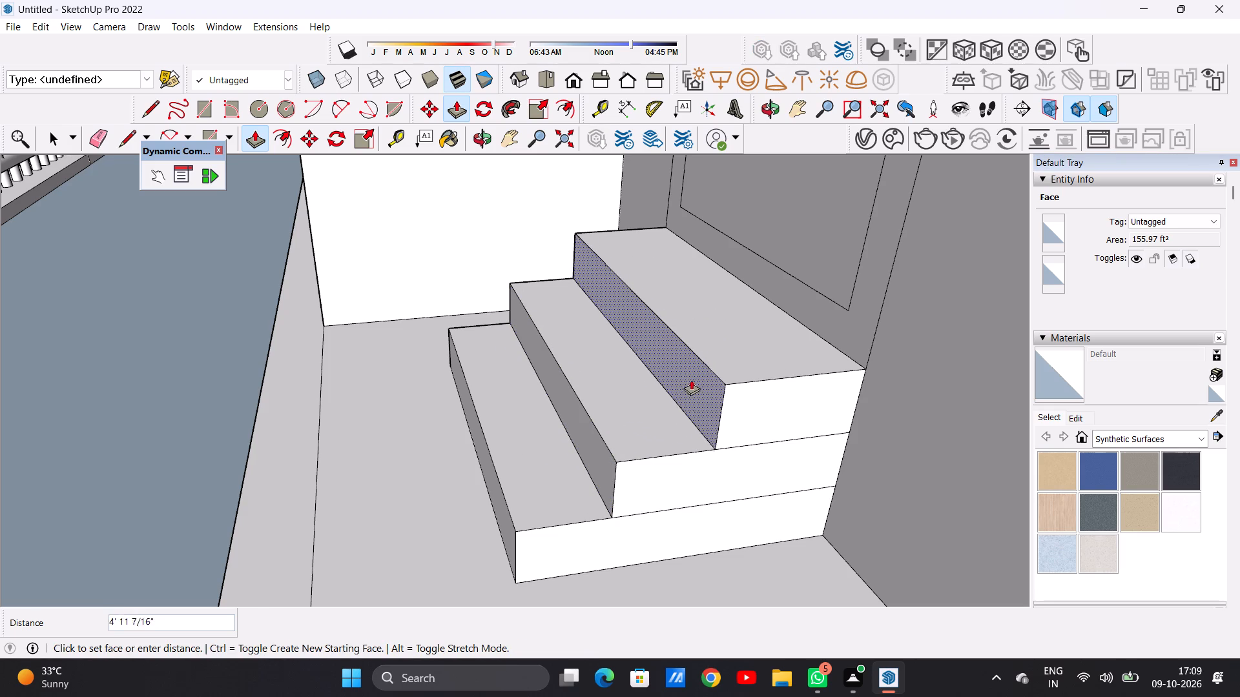
{"action": "left_click", "coordinate": [687, 381]}
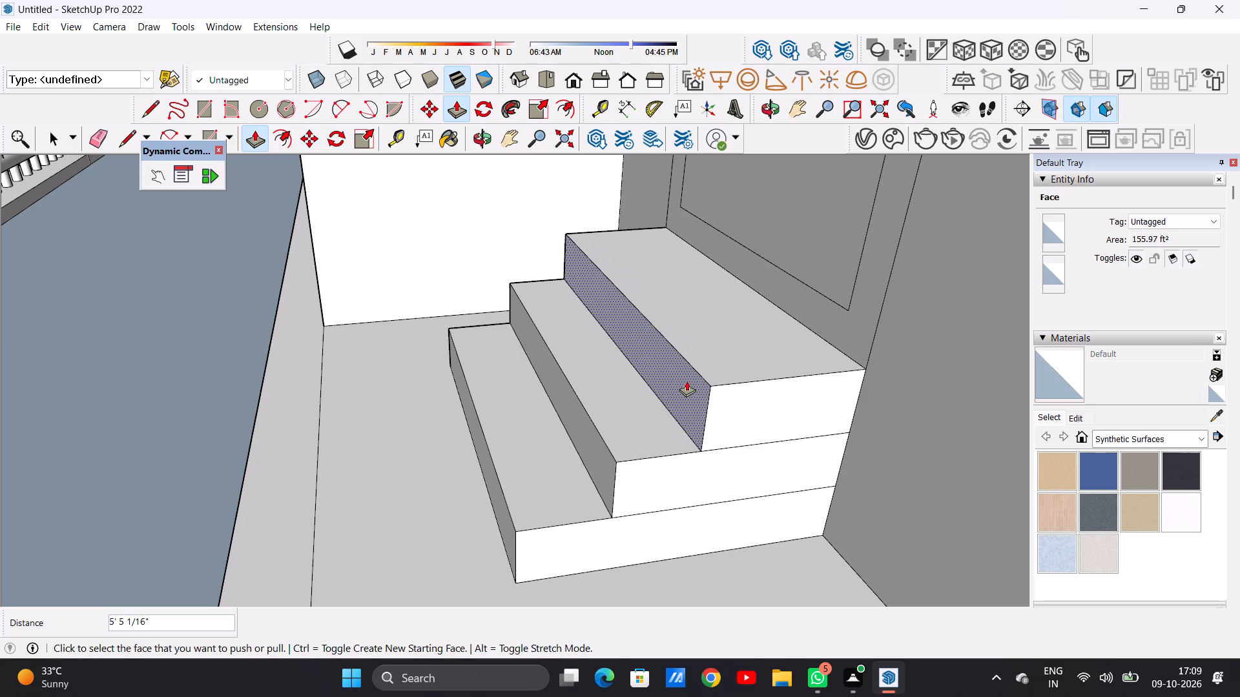
{"action": "key", "text": "space"}
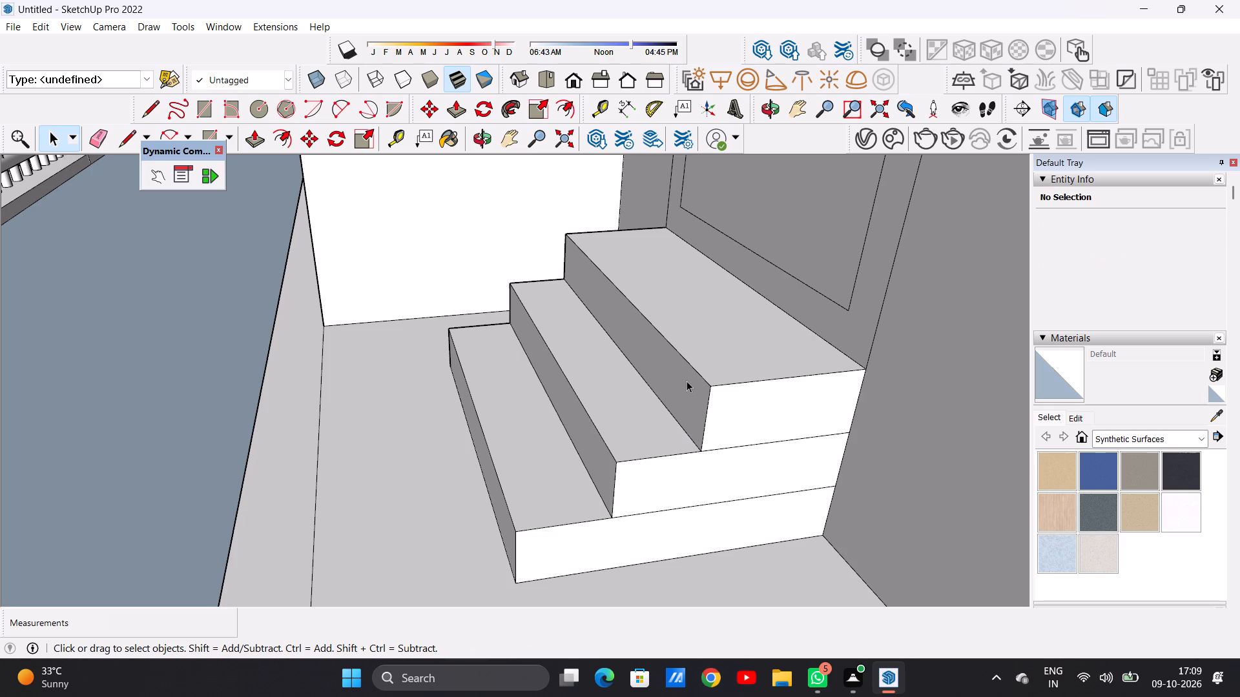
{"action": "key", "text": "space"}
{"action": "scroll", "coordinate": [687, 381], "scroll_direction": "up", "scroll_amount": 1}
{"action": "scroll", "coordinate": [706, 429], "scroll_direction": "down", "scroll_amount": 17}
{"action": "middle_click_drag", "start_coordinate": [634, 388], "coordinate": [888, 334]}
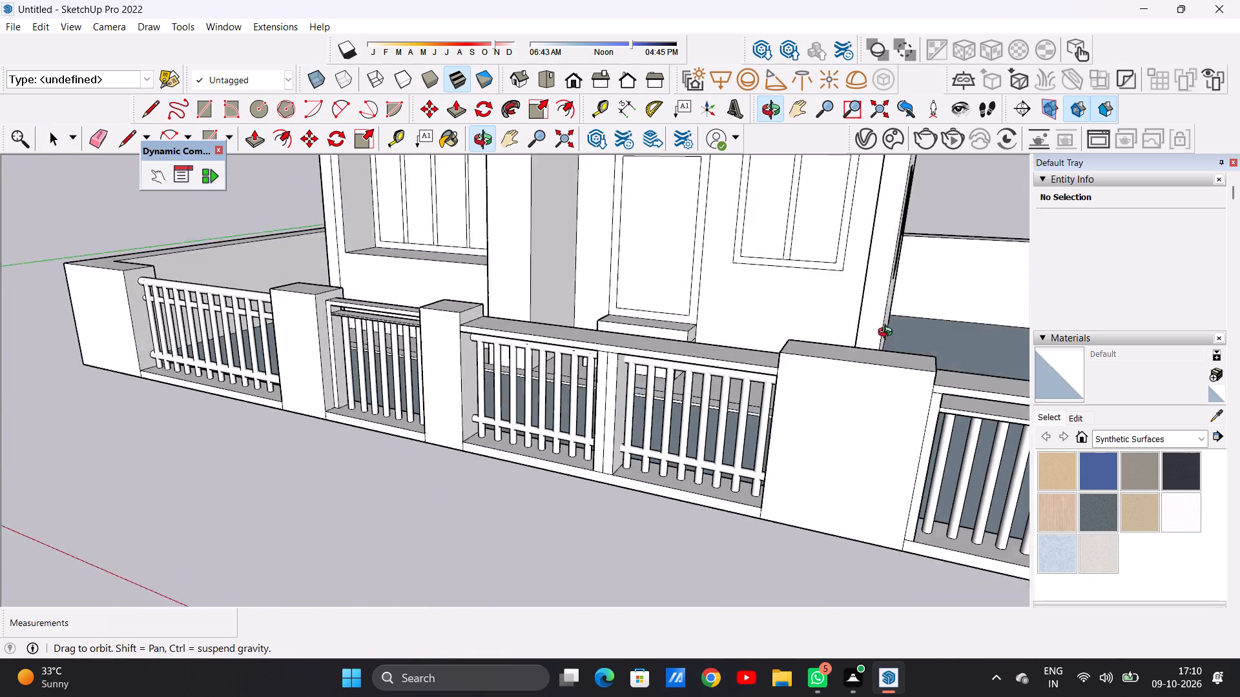
Examine the three entrance steps beneath the ground-floor door from the front and the side.
{"action": "middle_click_drag", "start_coordinate": [888, 334], "coordinate": [938, 434]}
{"action": "scroll", "coordinate": [804, 370], "scroll_direction": "up", "scroll_amount": 1}
{"action": "scroll", "coordinate": [687, 387], "scroll_direction": "down", "scroll_amount": 9}
{"action": "middle_click_drag", "start_coordinate": [678, 389], "coordinate": [672, 335]}
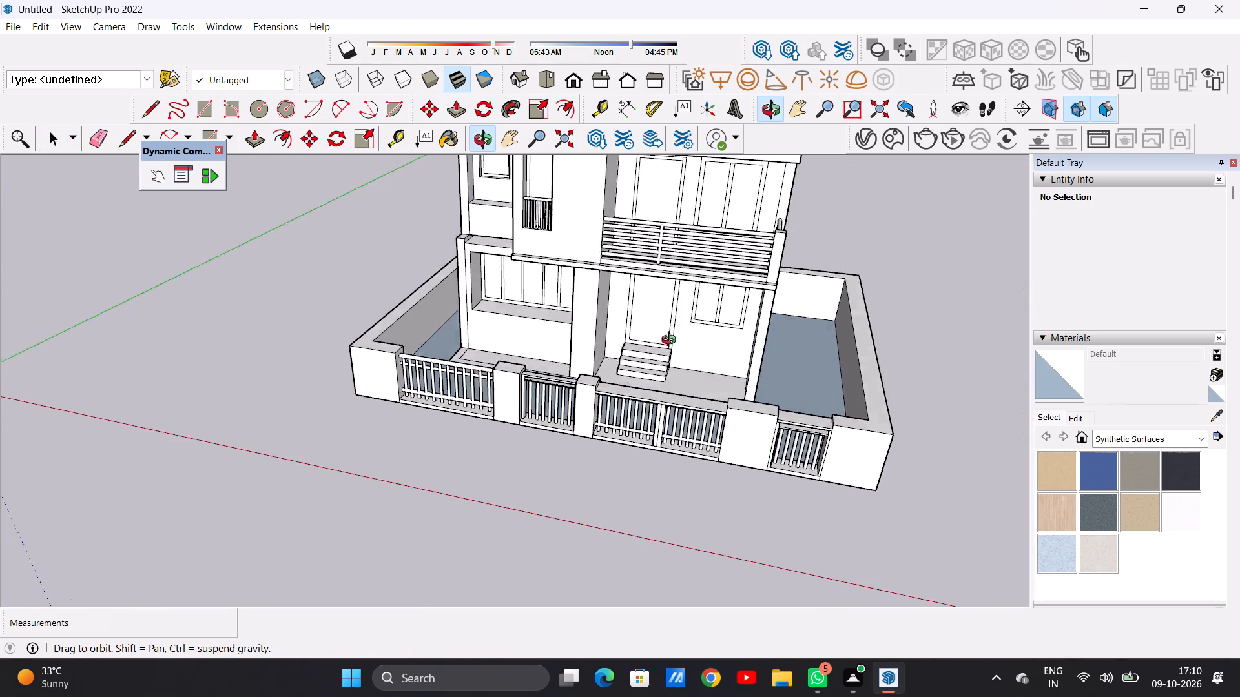
{"action": "middle_click_drag", "start_coordinate": [672, 335], "coordinate": [557, 336]}
{"action": "scroll", "coordinate": [669, 376], "scroll_direction": "up", "scroll_amount": 6}
{"action": "middle_click_drag", "start_coordinate": [745, 392], "coordinate": [619, 377]}
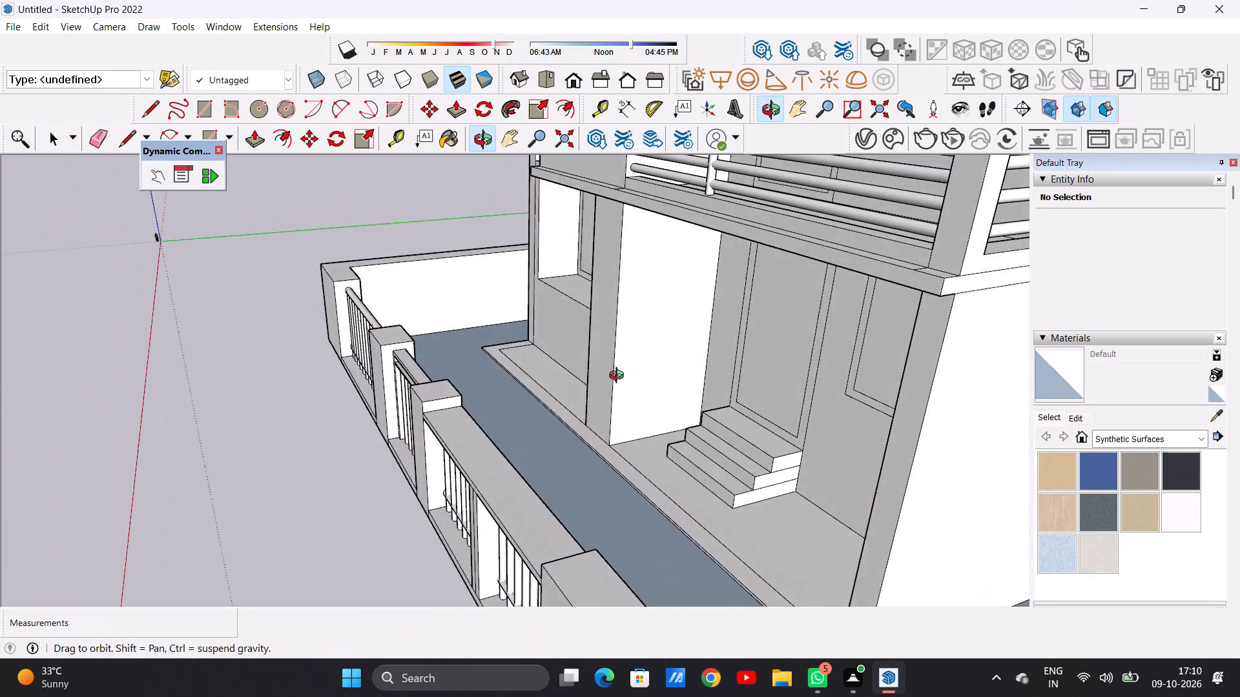
{"action": "middle_click_drag", "start_coordinate": [619, 377], "coordinate": [584, 393]}
{"action": "scroll", "coordinate": [749, 476], "scroll_direction": "up", "scroll_amount": 10}
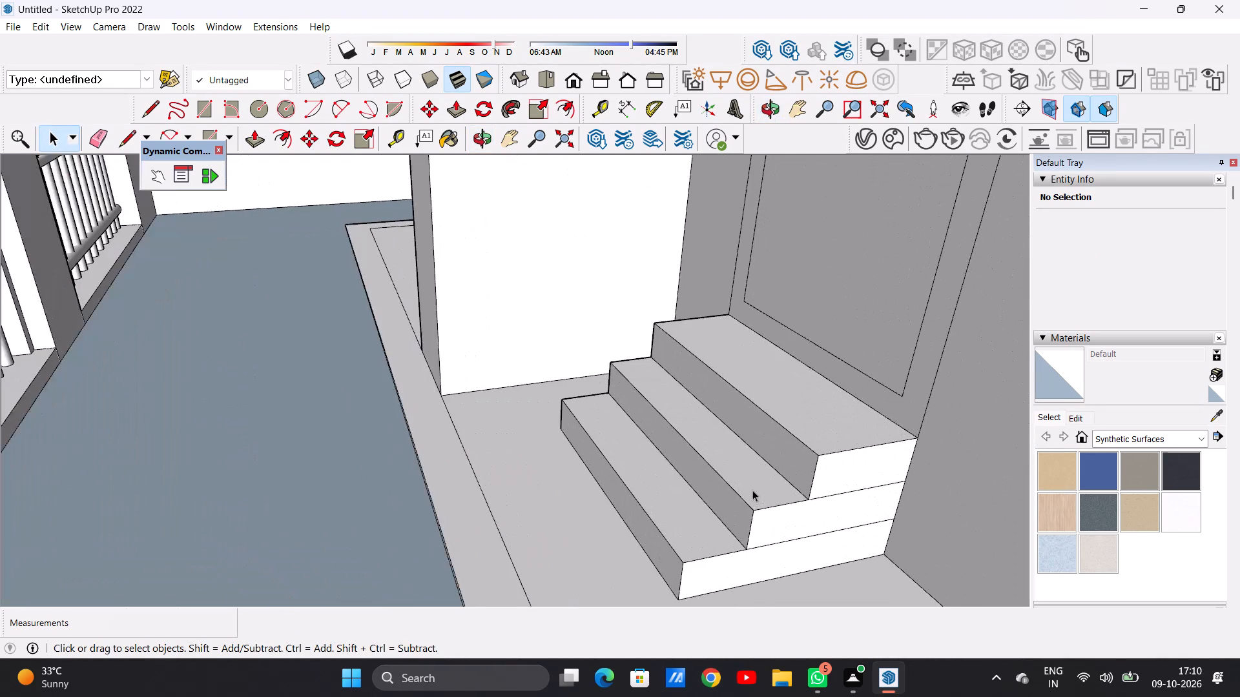
{"action": "scroll", "coordinate": [752, 490], "scroll_direction": "up", "scroll_amount": 3}
{"action": "scroll", "coordinate": [747, 449], "scroll_direction": "down", "scroll_amount": 10}
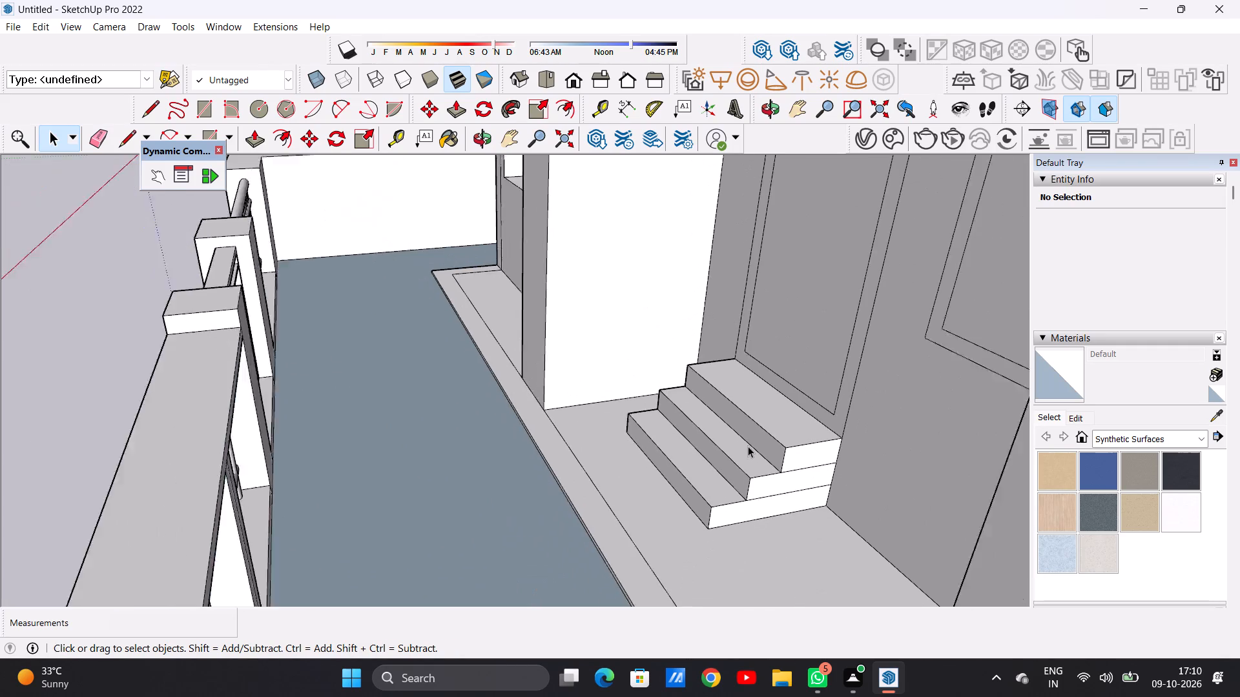
{"action": "scroll", "coordinate": [748, 446], "scroll_direction": "down", "scroll_amount": 12}
{"action": "middle_click_drag", "start_coordinate": [748, 441], "coordinate": [955, 439]}
{"action": "scroll", "coordinate": [641, 401], "scroll_direction": "up", "scroll_amount": 13}
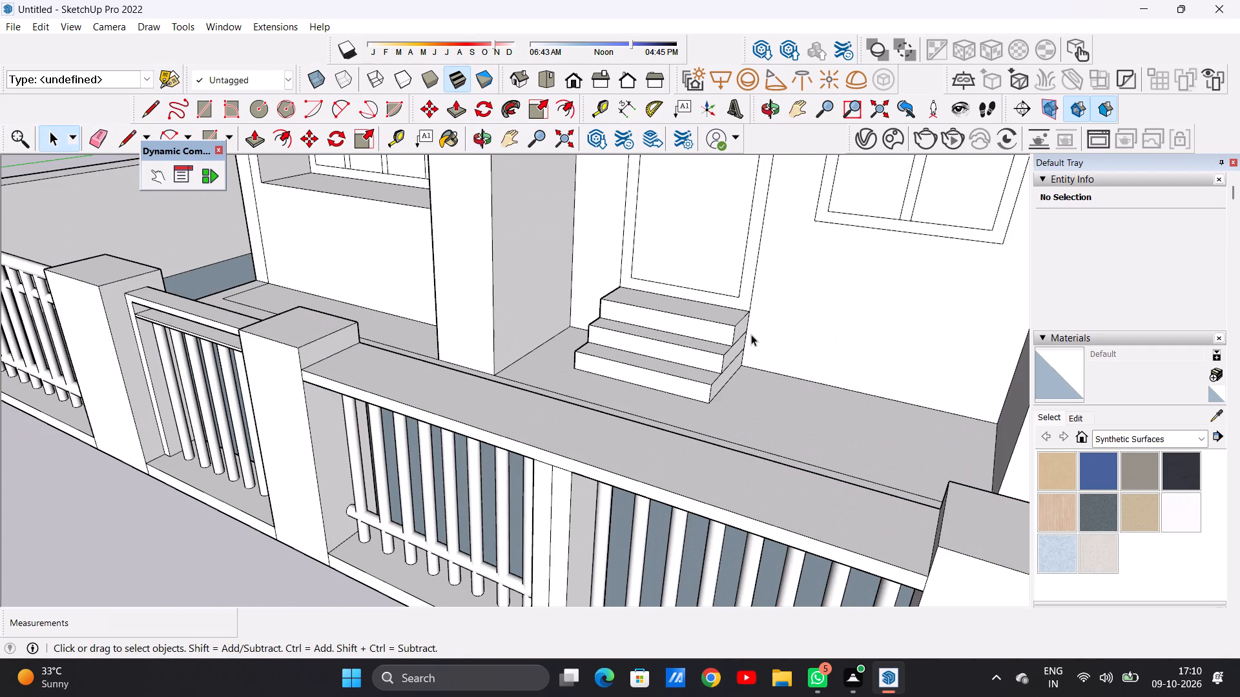
Review the front railing, the ground-floor facade and the whole house from several angles and distances.
{"action": "middle_click_drag", "start_coordinate": [708, 379], "coordinate": [811, 374]}
{"action": "scroll", "coordinate": [699, 420], "scroll_direction": "down", "scroll_amount": 17}
{"action": "middle_click_drag", "start_coordinate": [690, 460], "coordinate": [681, 382]}
{"action": "scroll", "coordinate": [681, 382], "scroll_direction": "up", "scroll_amount": 6}
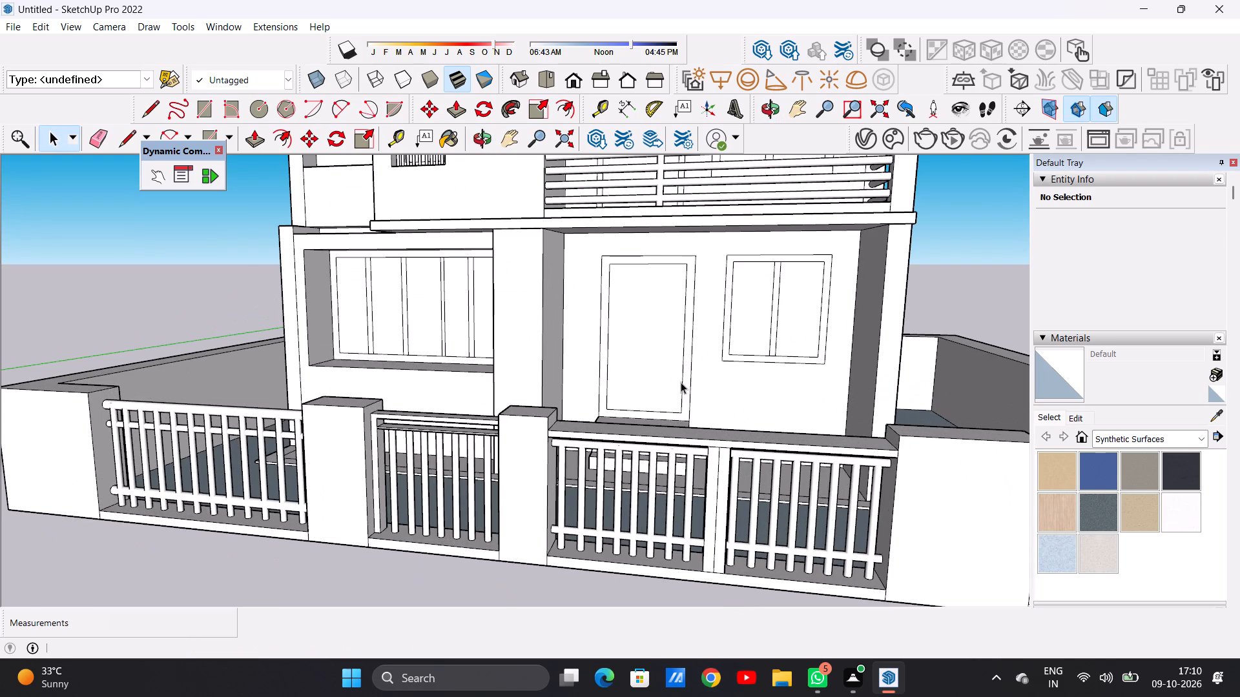
{"action": "scroll", "coordinate": [643, 404], "scroll_direction": "down", "scroll_amount": 11}
{"action": "middle_click_drag", "start_coordinate": [659, 417], "coordinate": [785, 394]}
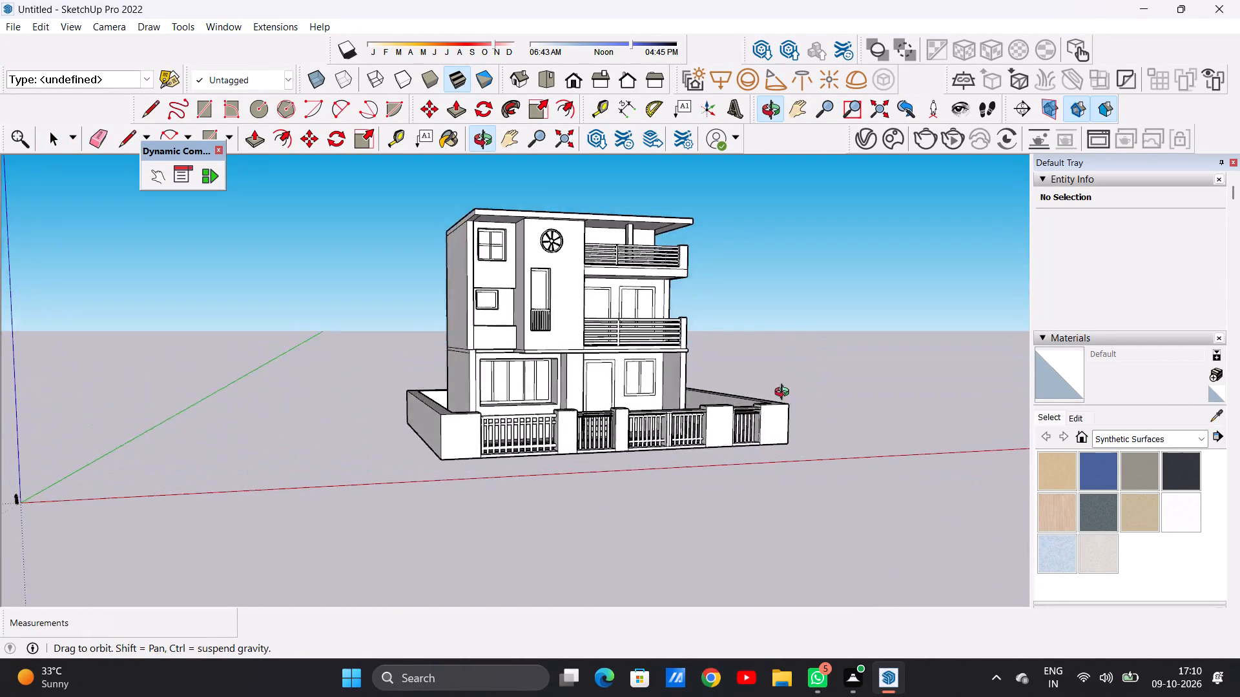
{"action": "middle_click_drag", "start_coordinate": [785, 394], "coordinate": [698, 429]}
{"action": "scroll", "coordinate": [660, 438], "scroll_direction": "up", "scroll_amount": 14}
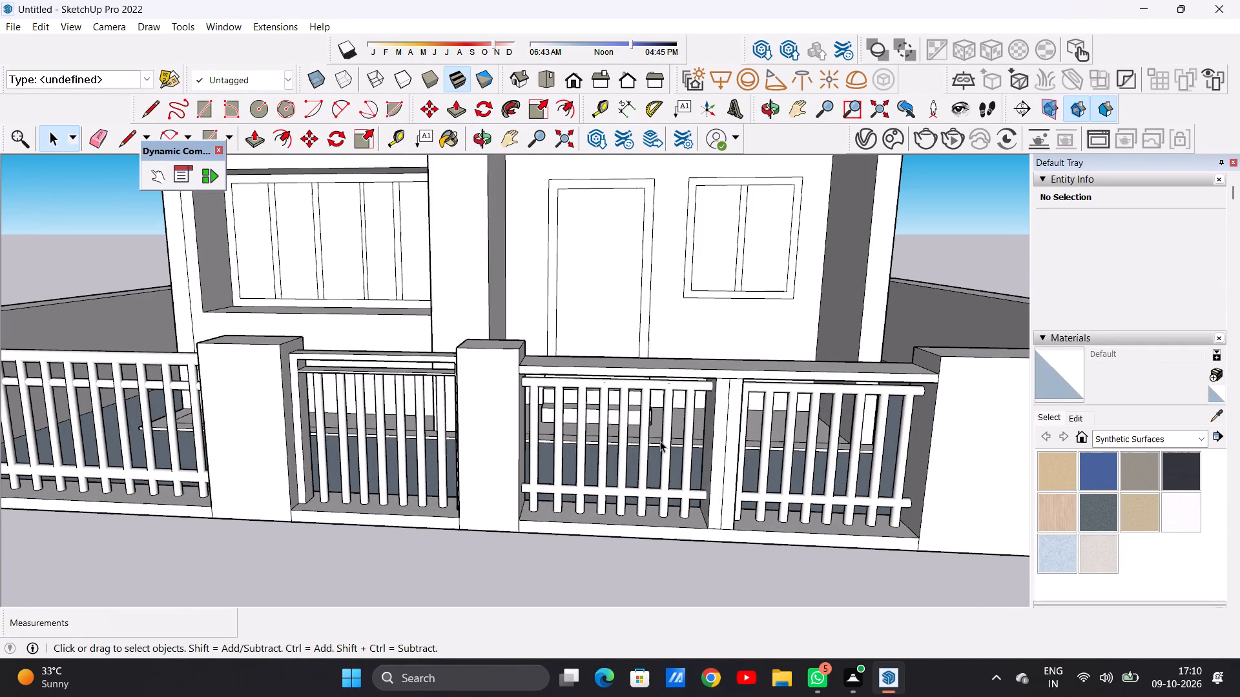
{"action": "middle_click_drag", "start_coordinate": [659, 495], "coordinate": [819, 408]}
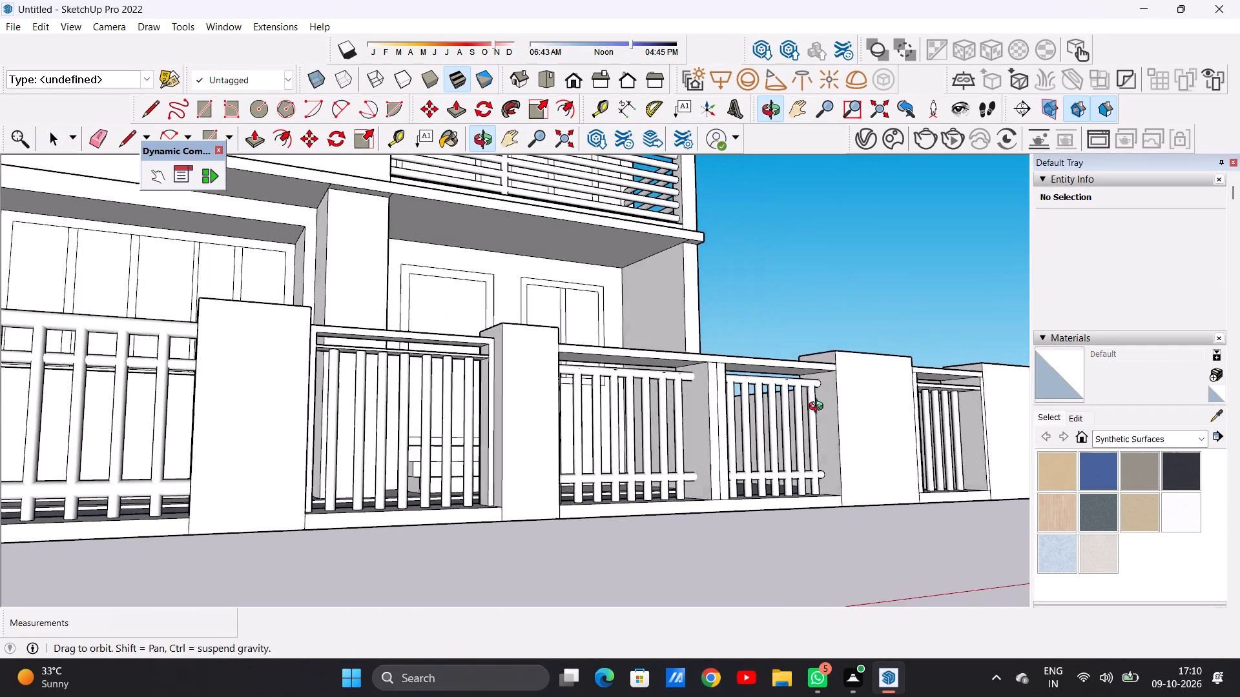
{"action": "middle_click_drag", "start_coordinate": [819, 408], "coordinate": [690, 447]}
{"action": "scroll", "coordinate": [593, 470], "scroll_direction": "down", "scroll_amount": 11}
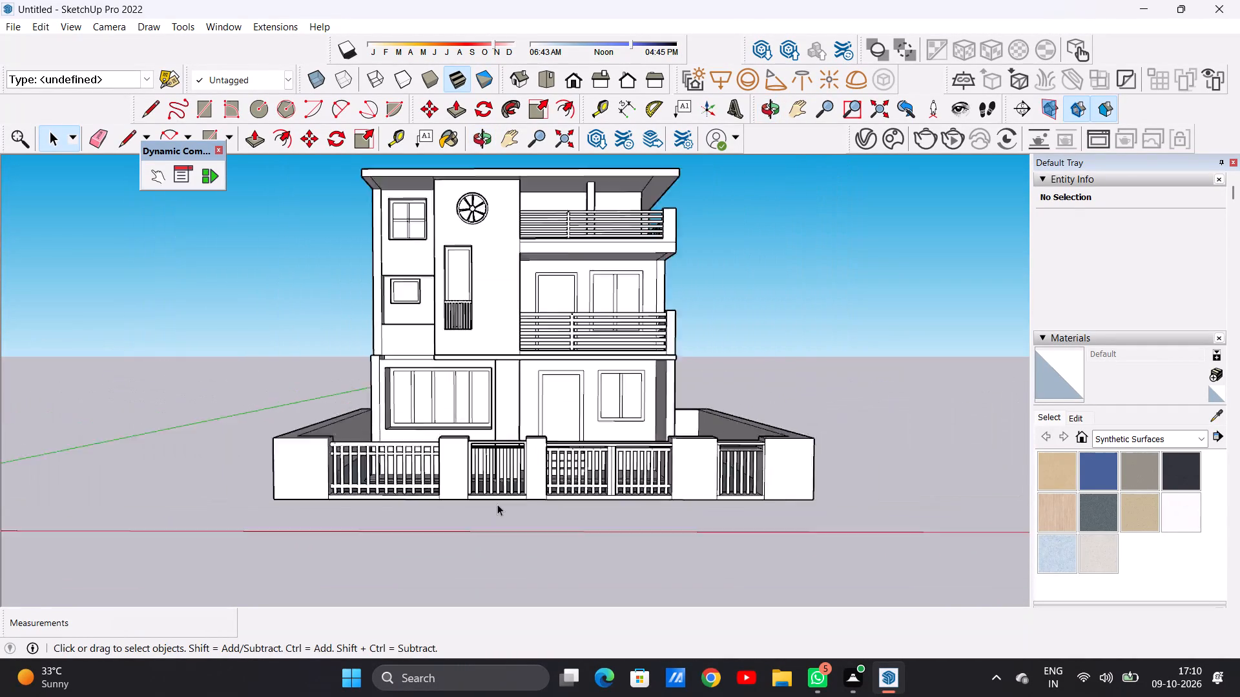
{"action": "scroll", "coordinate": [497, 504], "scroll_direction": "down", "scroll_amount": 3}
{"action": "scroll", "coordinate": [626, 470], "scroll_direction": "up", "scroll_amount": 16}
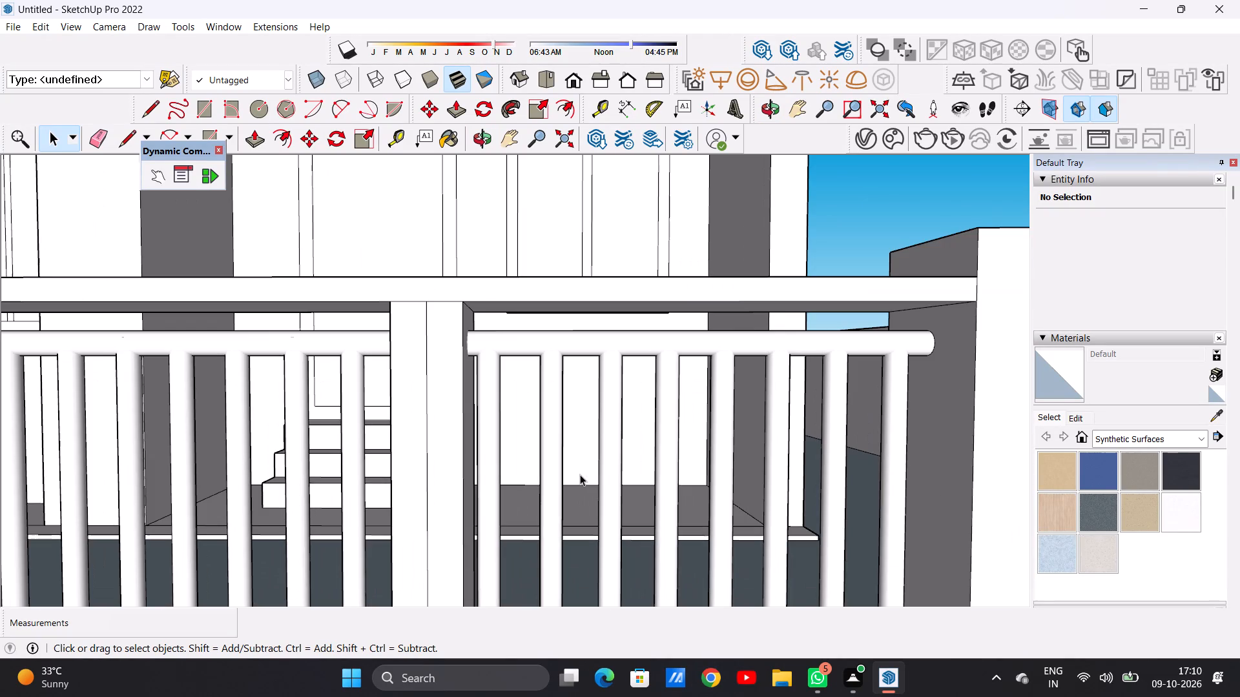
{"action": "scroll", "coordinate": [580, 474], "scroll_direction": "down", "scroll_amount": 7}
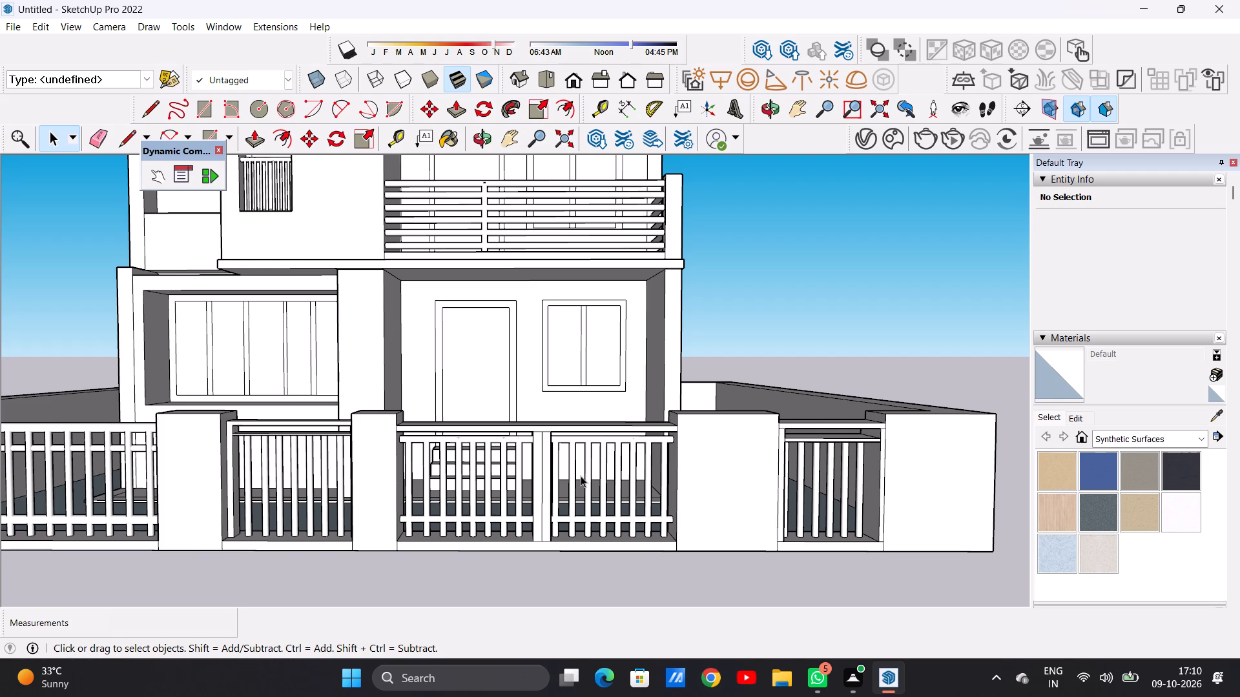
{"action": "scroll", "coordinate": [471, 503], "scroll_direction": "down", "scroll_amount": 4}
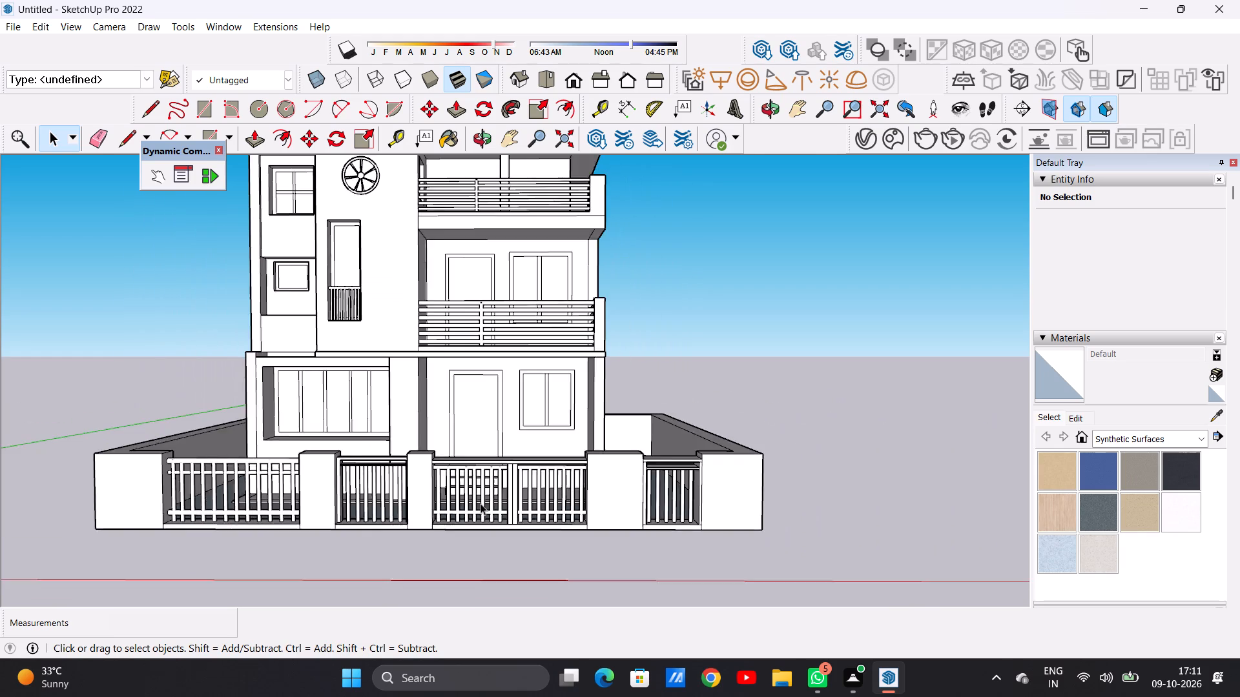
{"action": "scroll", "coordinate": [480, 503], "scroll_direction": "down", "scroll_amount": 8}
{"action": "middle_click_drag", "start_coordinate": [569, 458], "coordinate": [559, 540]}
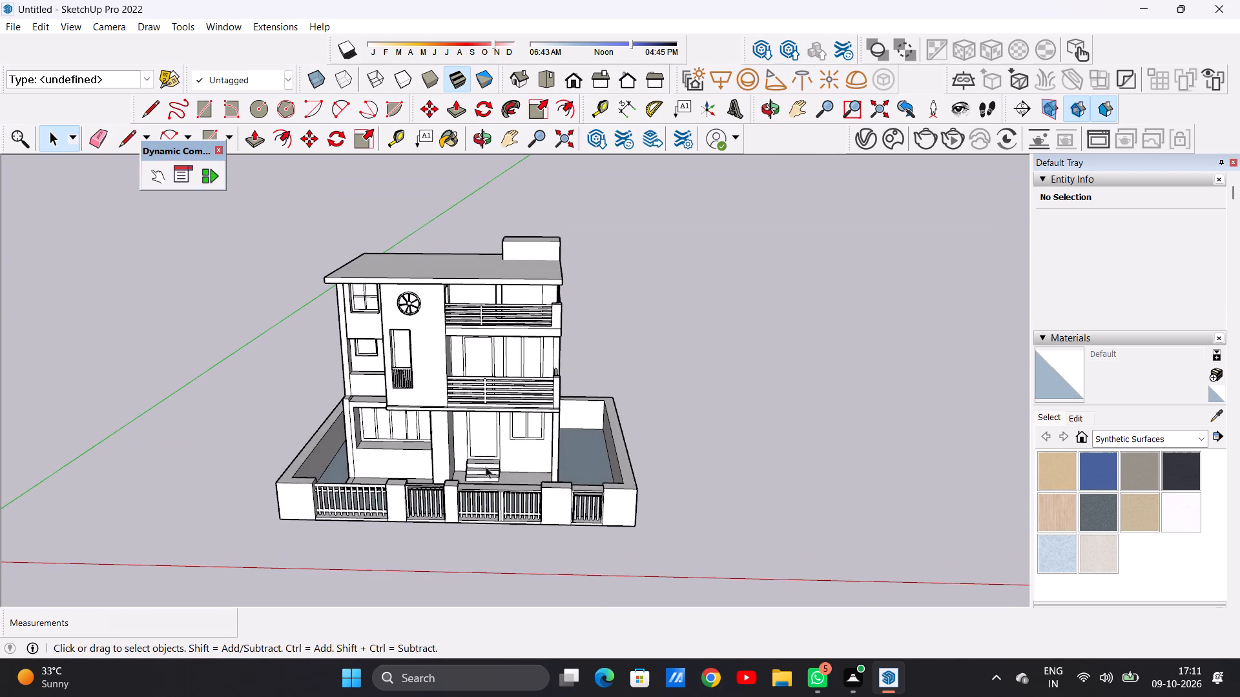
Draw two small rectangles side by side near the top of the ground-floor door panel, about 7' 5" by 4' 7" and 7' 9" by 5' 8".
{"action": "scroll", "coordinate": [479, 461], "scroll_direction": "up", "scroll_amount": 7}
{"action": "middle_click_drag", "start_coordinate": [477, 455], "coordinate": [472, 388]}
{"action": "scroll", "coordinate": [472, 388], "scroll_direction": "up", "scroll_amount": 5}
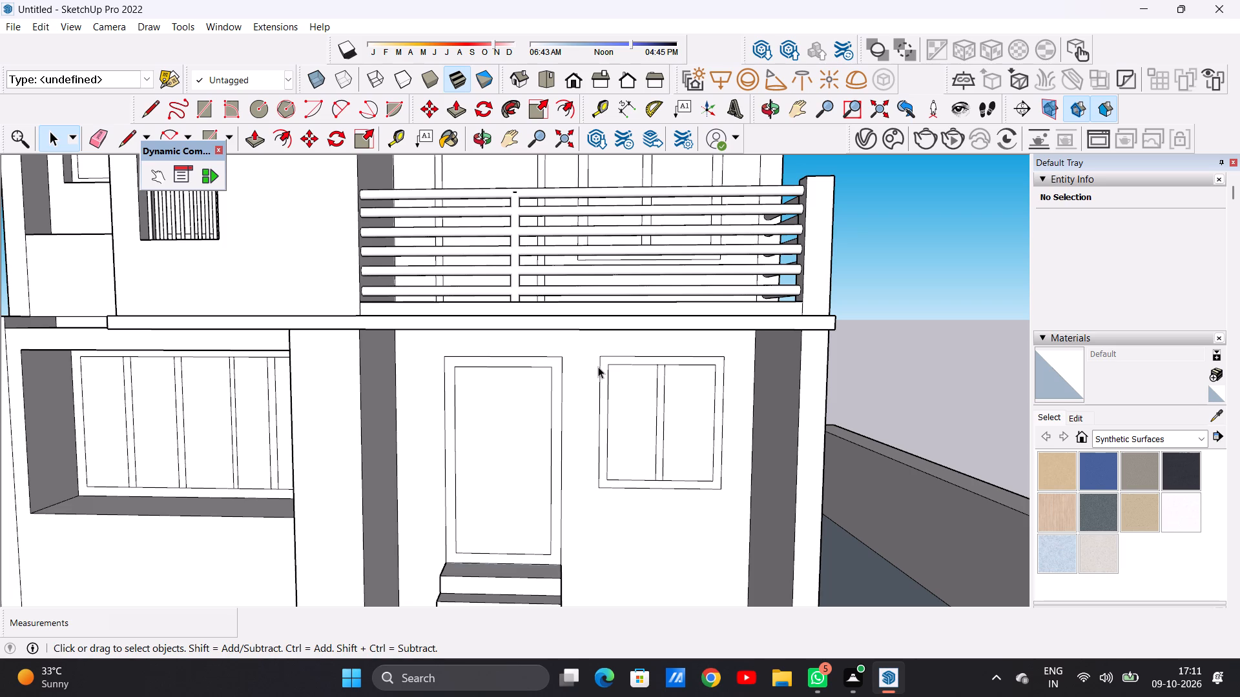
{"action": "scroll", "coordinate": [594, 392], "scroll_direction": "down", "scroll_amount": 6}
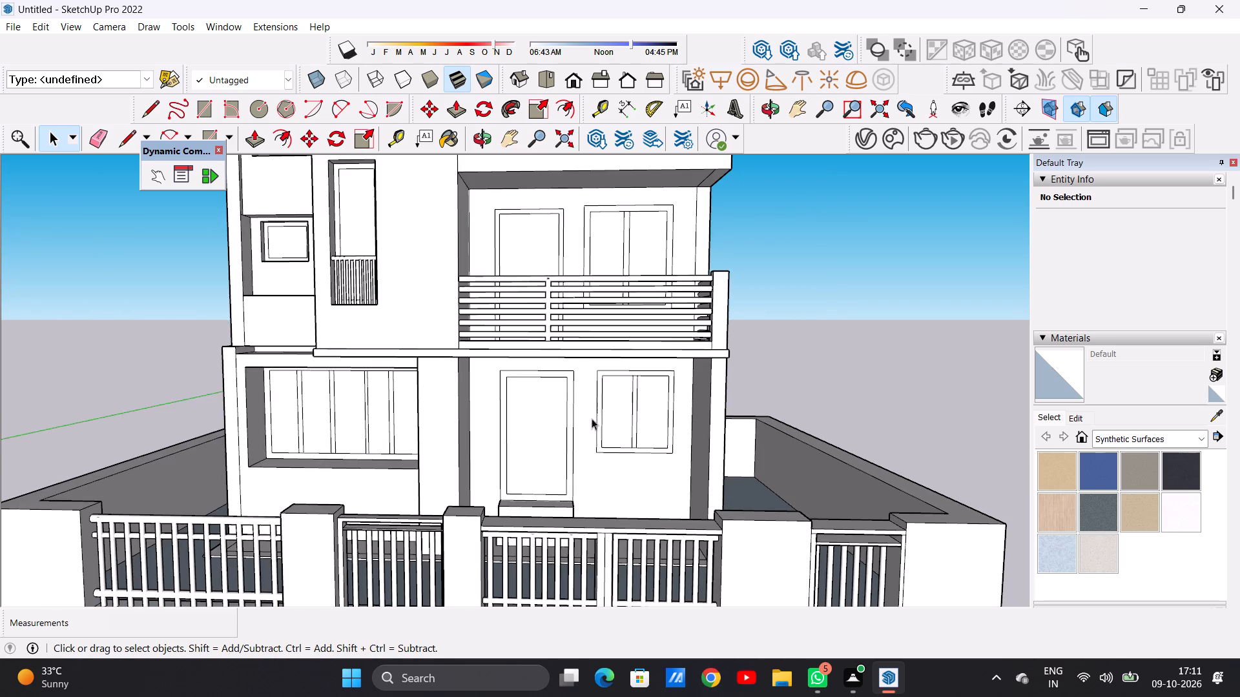
{"action": "scroll", "coordinate": [521, 427], "scroll_direction": "up", "scroll_amount": 8}
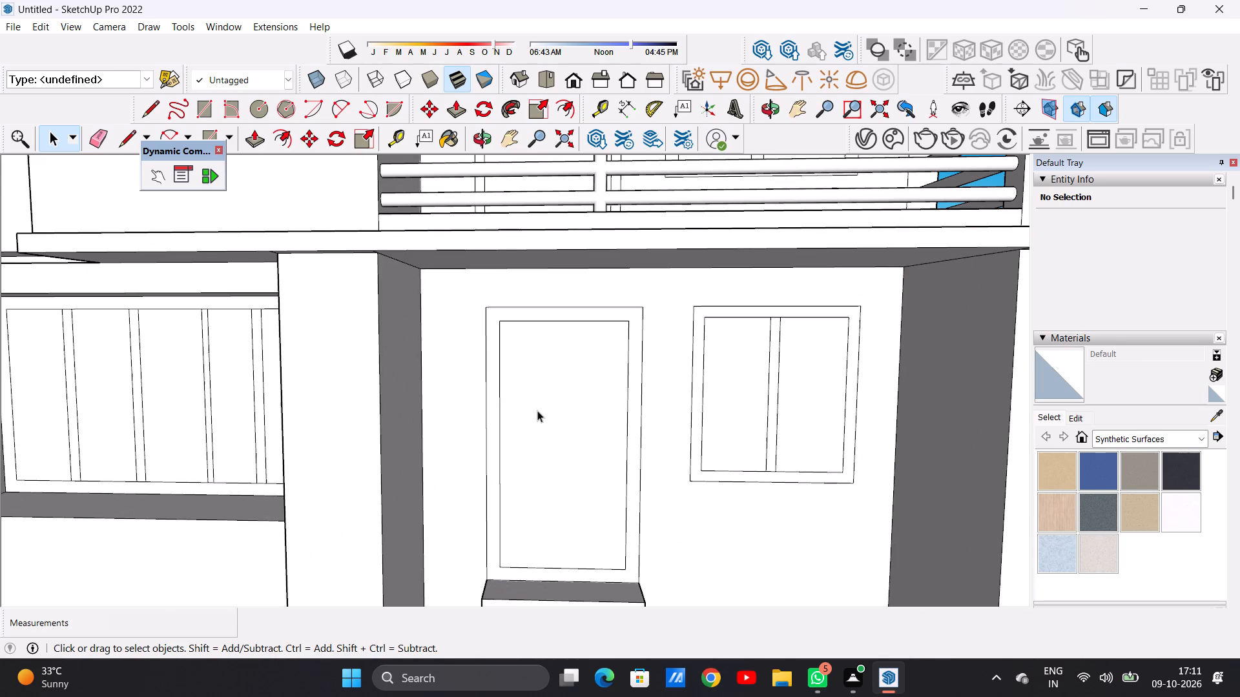
{"action": "key", "text": "r"}
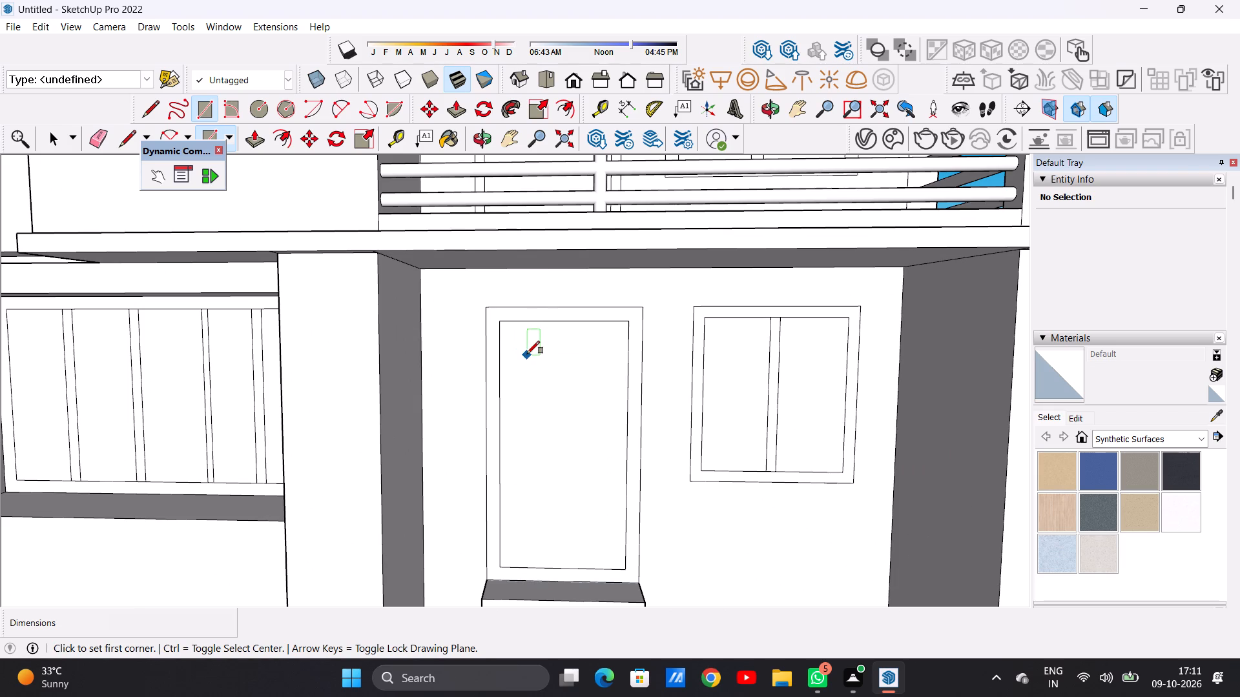
{"action": "left_click", "coordinate": [527, 354]}
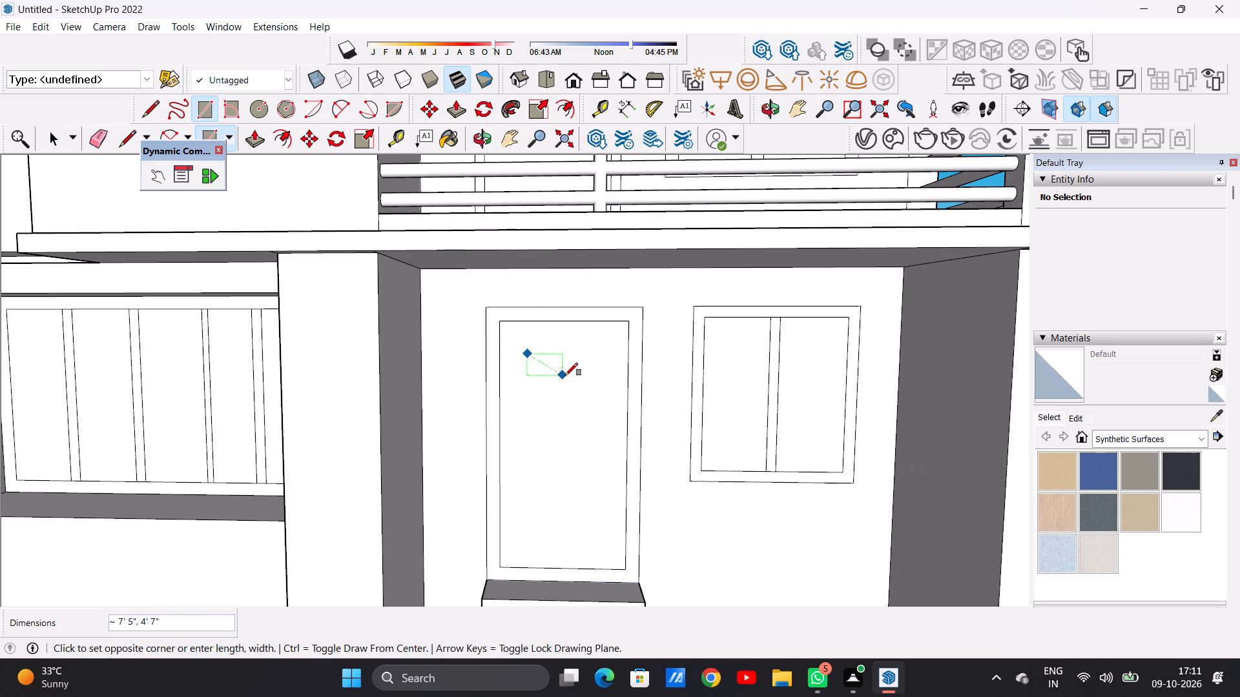
{"action": "left_click", "coordinate": [565, 376]}
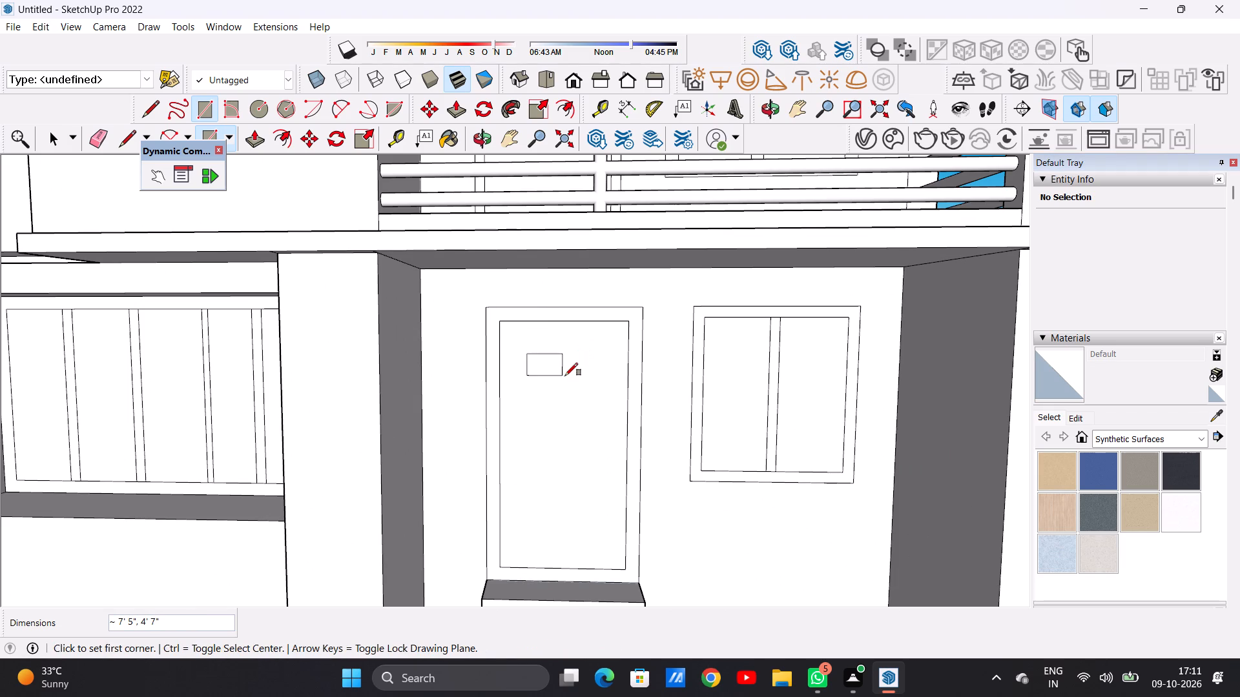
{"action": "key", "text": "space"}
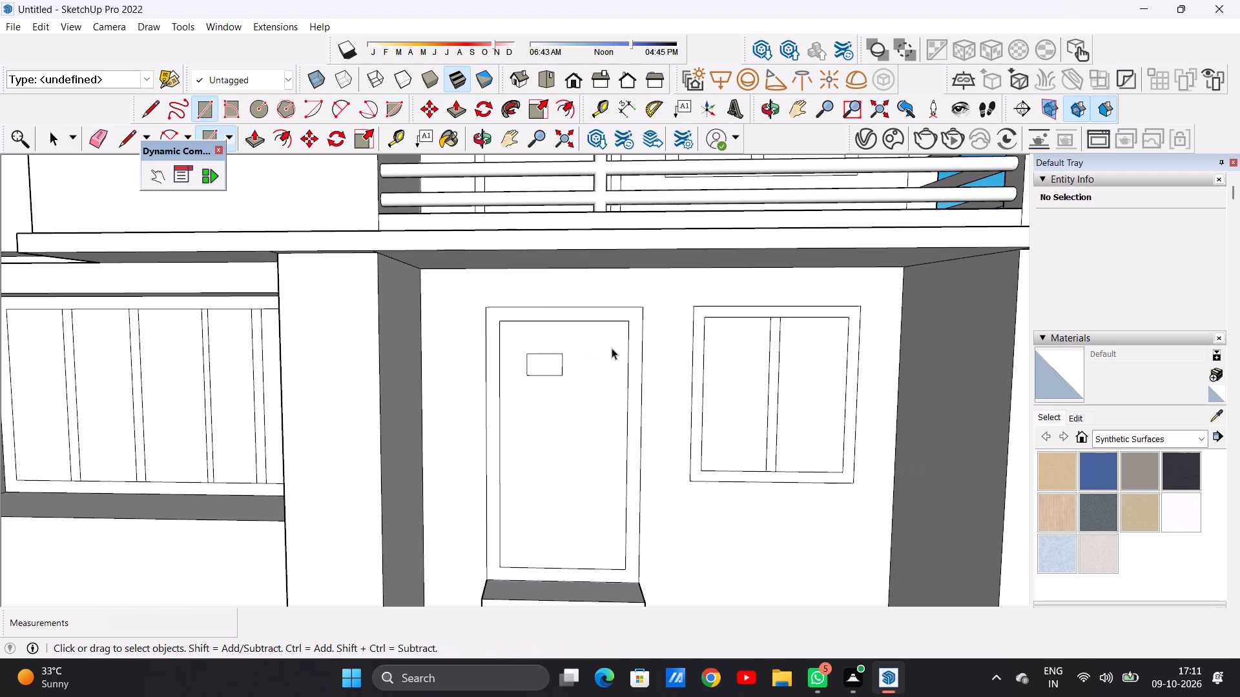
{"action": "key", "text": "r"}
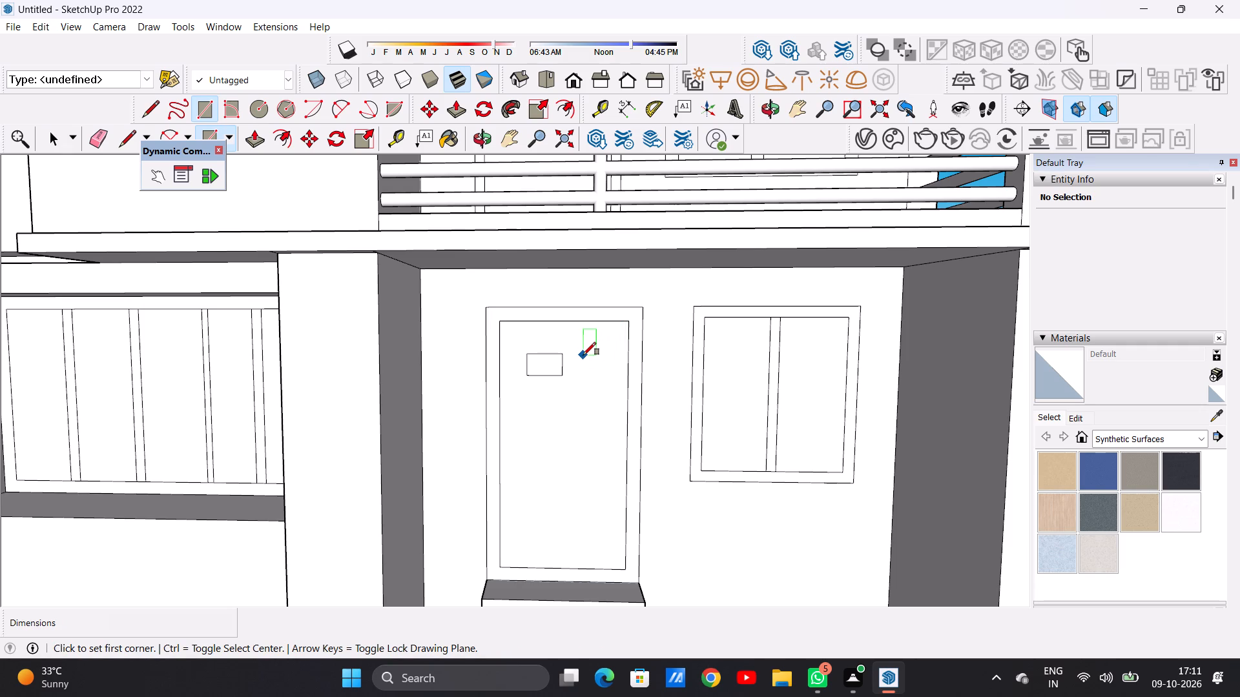
{"action": "left_click", "coordinate": [583, 354]}
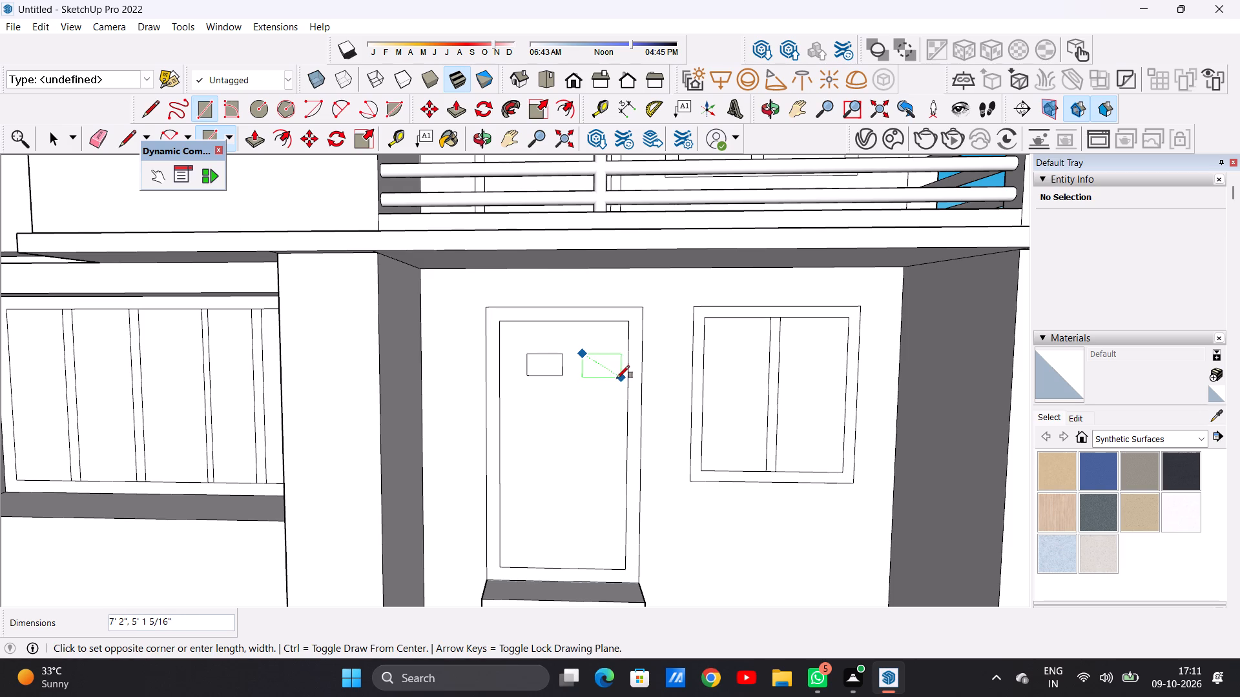
{"action": "left_click", "coordinate": [619, 381]}
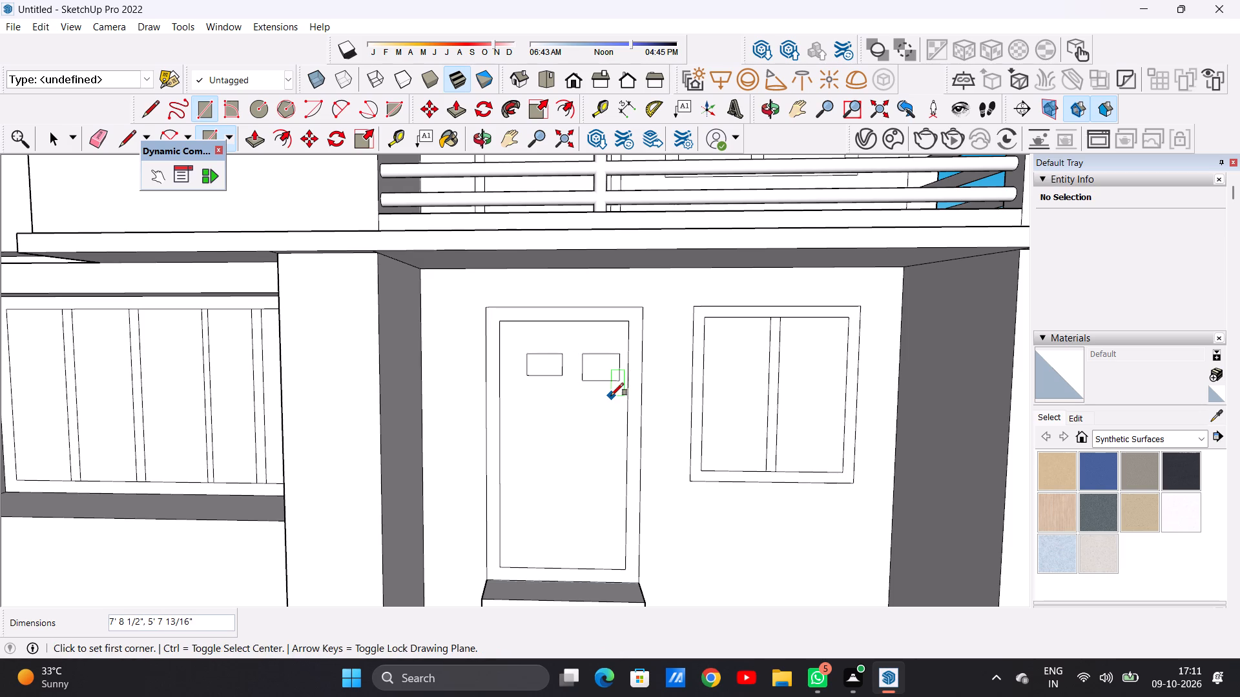
{"action": "key", "text": "space"}
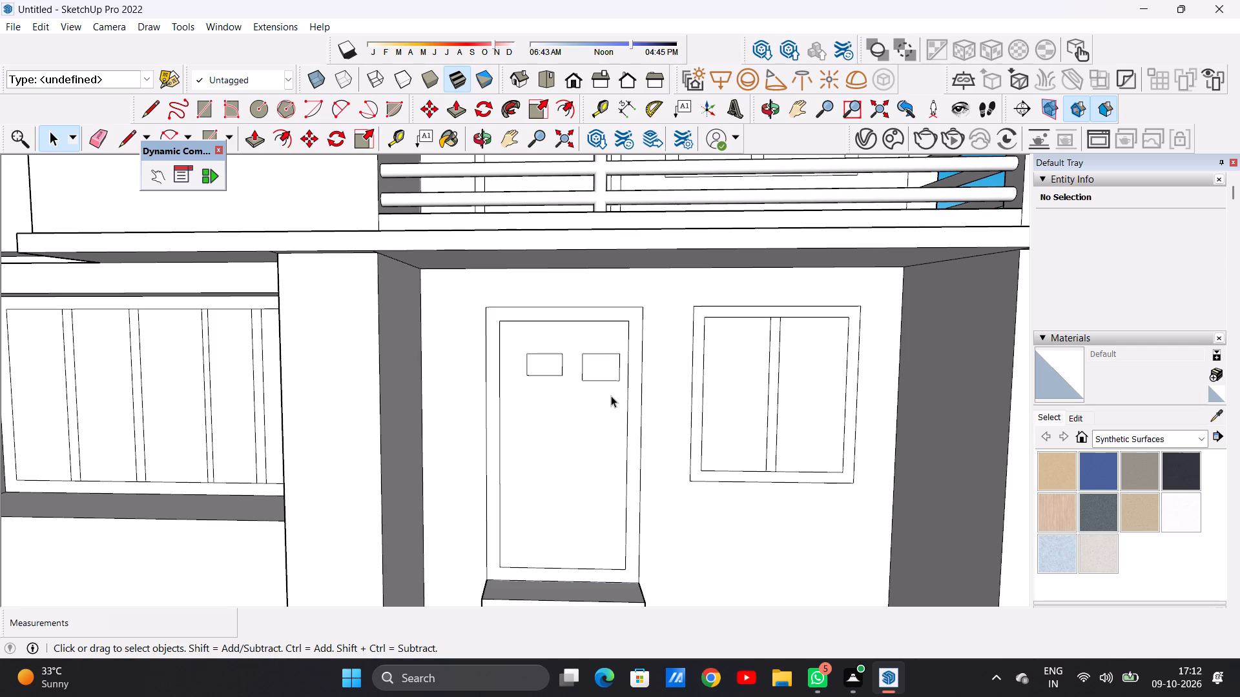
Copy the left rectangle on the ground-floor door about 71' 11" up onto the door behind the balcony above.
{"action": "scroll", "coordinate": [563, 431], "scroll_direction": "down", "scroll_amount": 12}
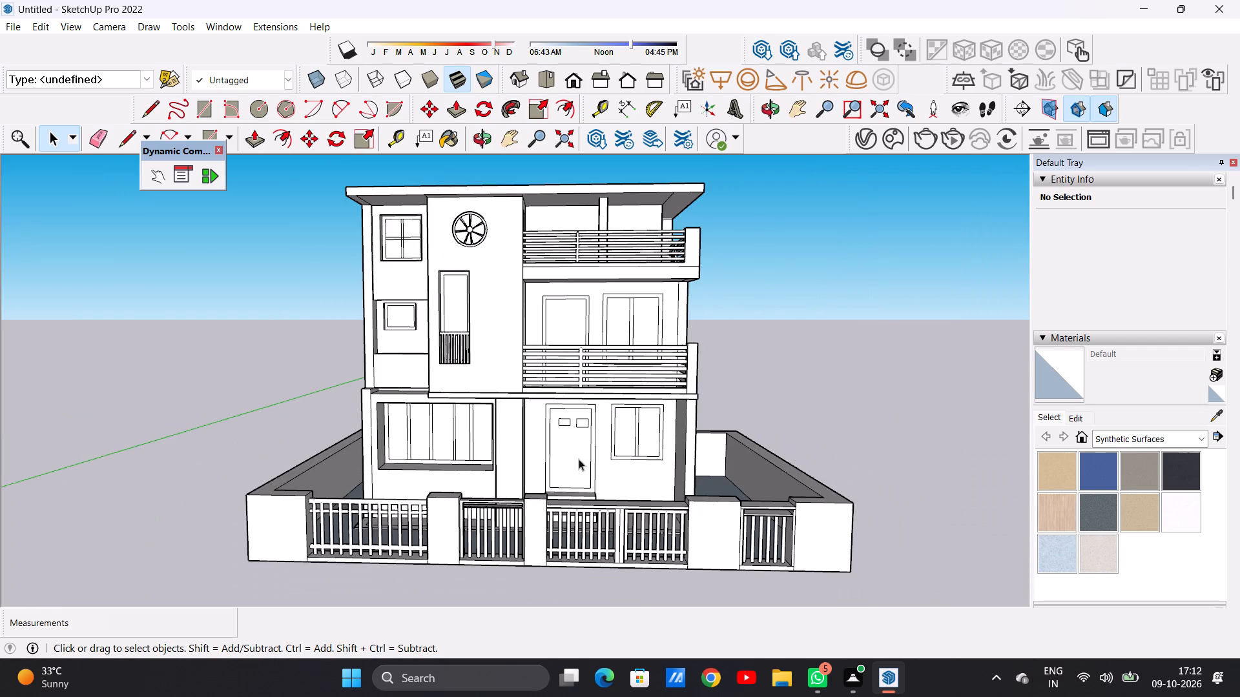
{"action": "scroll", "coordinate": [564, 441], "scroll_direction": "down", "scroll_amount": 3}
{"action": "scroll", "coordinate": [589, 423], "scroll_direction": "up", "scroll_amount": 10}
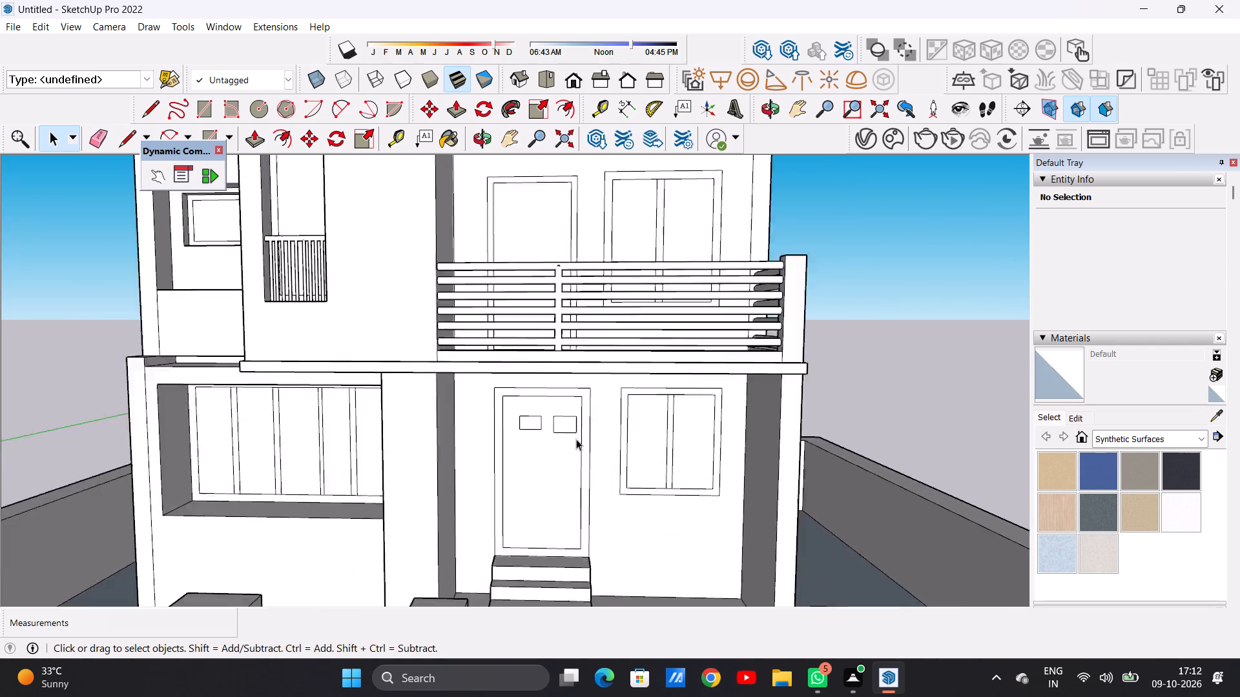
{"action": "scroll", "coordinate": [576, 439], "scroll_direction": "up", "scroll_amount": 2}
{"action": "middle_click", "coordinate": [535, 423]}
{"action": "scroll", "coordinate": [534, 415], "scroll_direction": "down", "scroll_amount": 13}
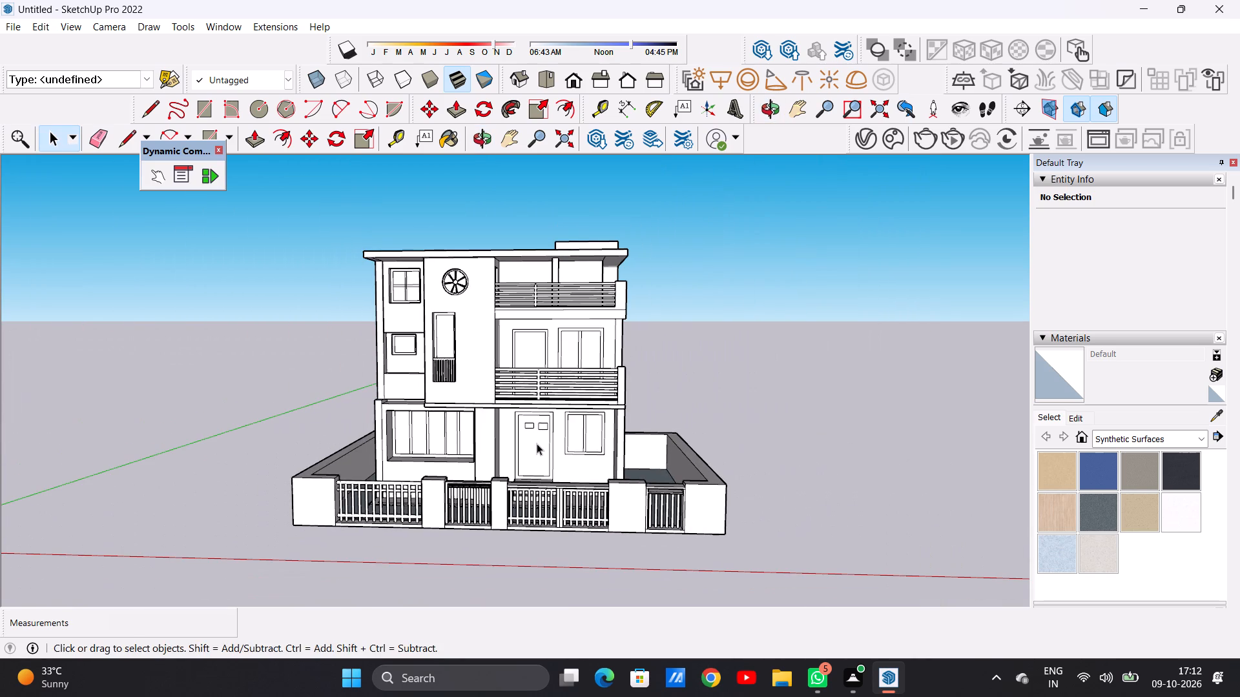
{"action": "scroll", "coordinate": [558, 464], "scroll_direction": "down", "scroll_amount": 1}
{"action": "scroll", "coordinate": [539, 428], "scroll_direction": "up", "scroll_amount": 12}
{"action": "double_click", "coordinate": [513, 433]}
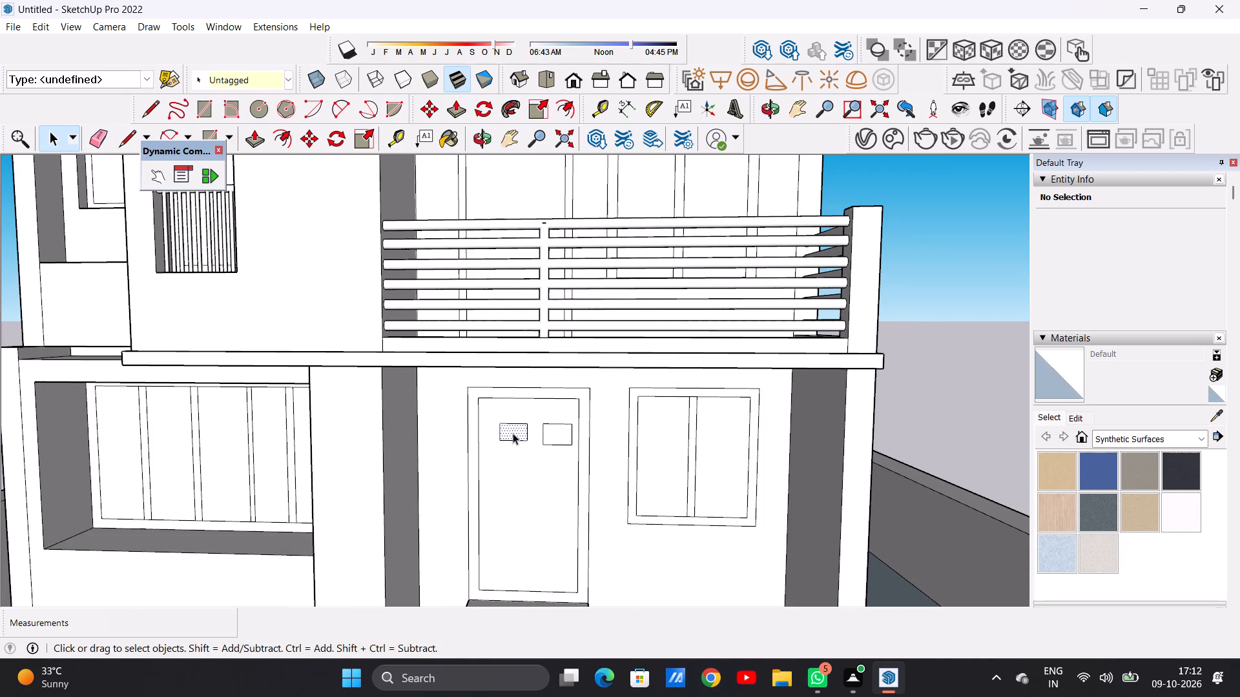
{"action": "key", "text": "m"}
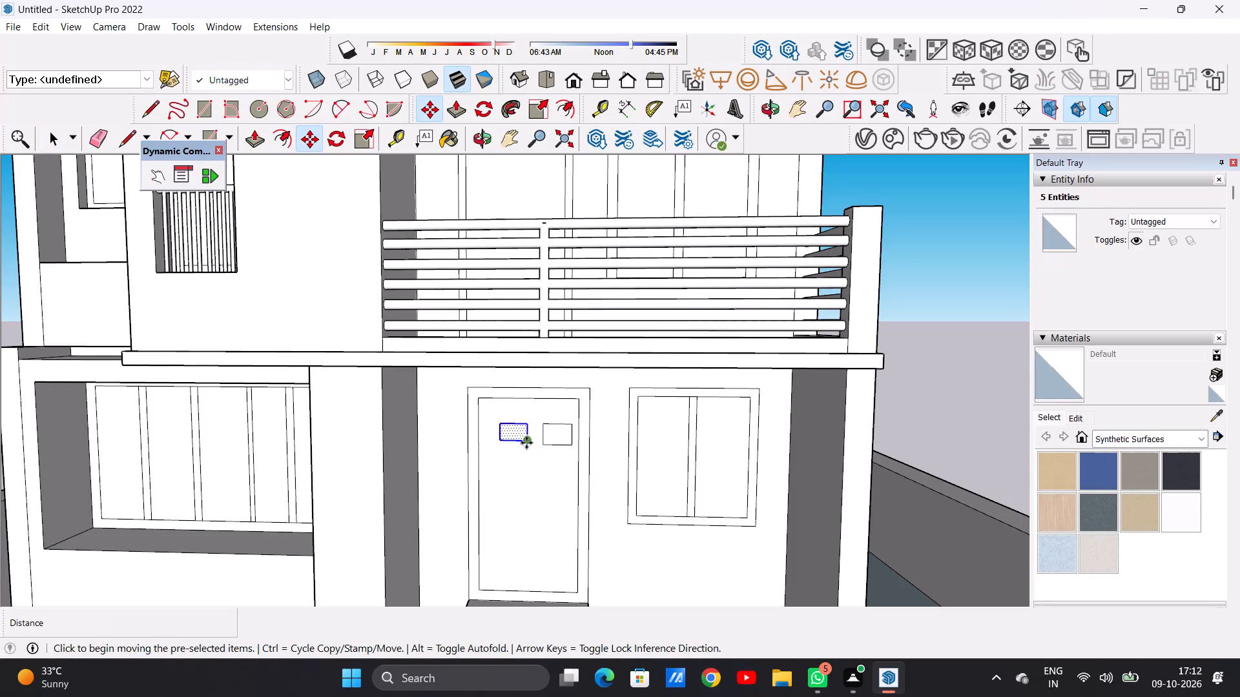
{"action": "left_click", "coordinate": [526, 443]}
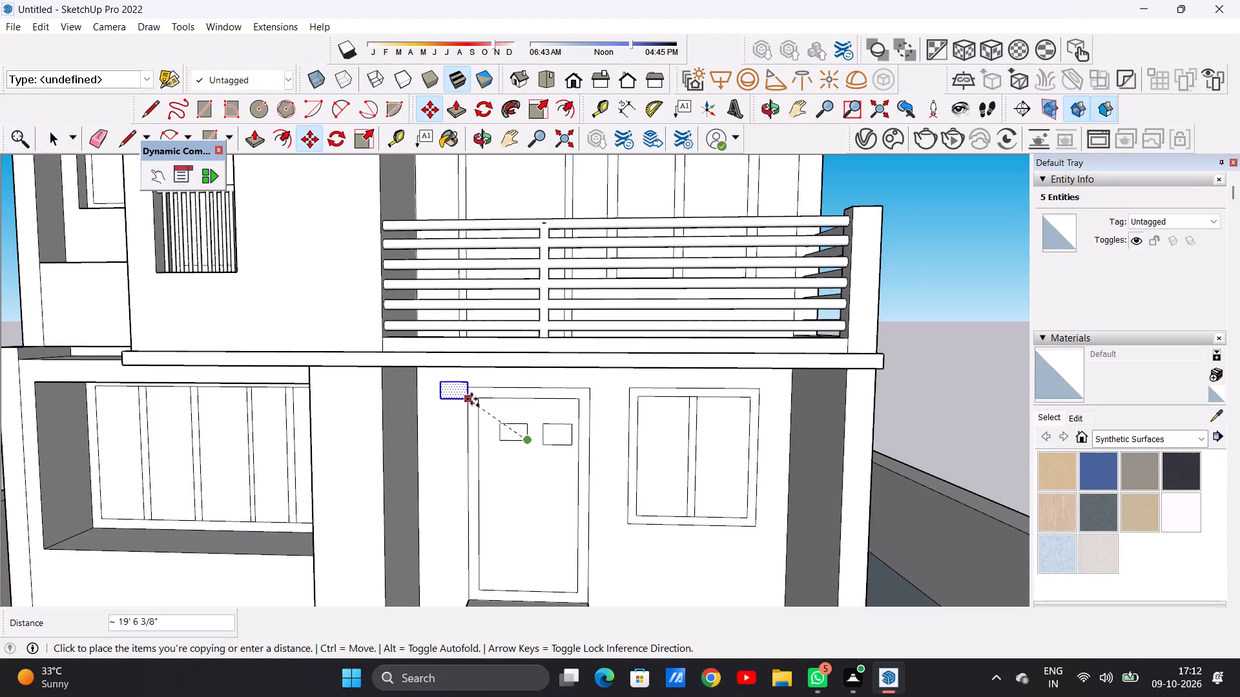
{"action": "scroll", "coordinate": [477, 404], "scroll_direction": "down", "scroll_amount": 9}
{"action": "scroll", "coordinate": [521, 312], "scroll_direction": "up", "scroll_amount": 7}
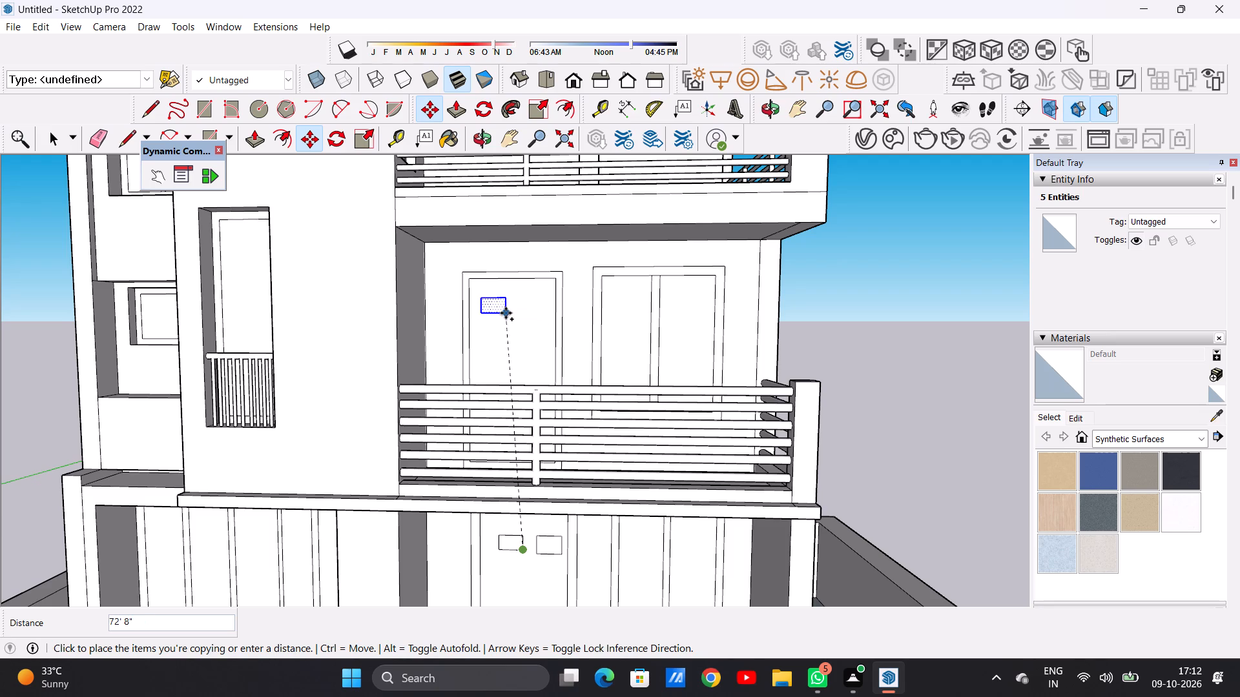
{"action": "left_click", "coordinate": [506, 316]}
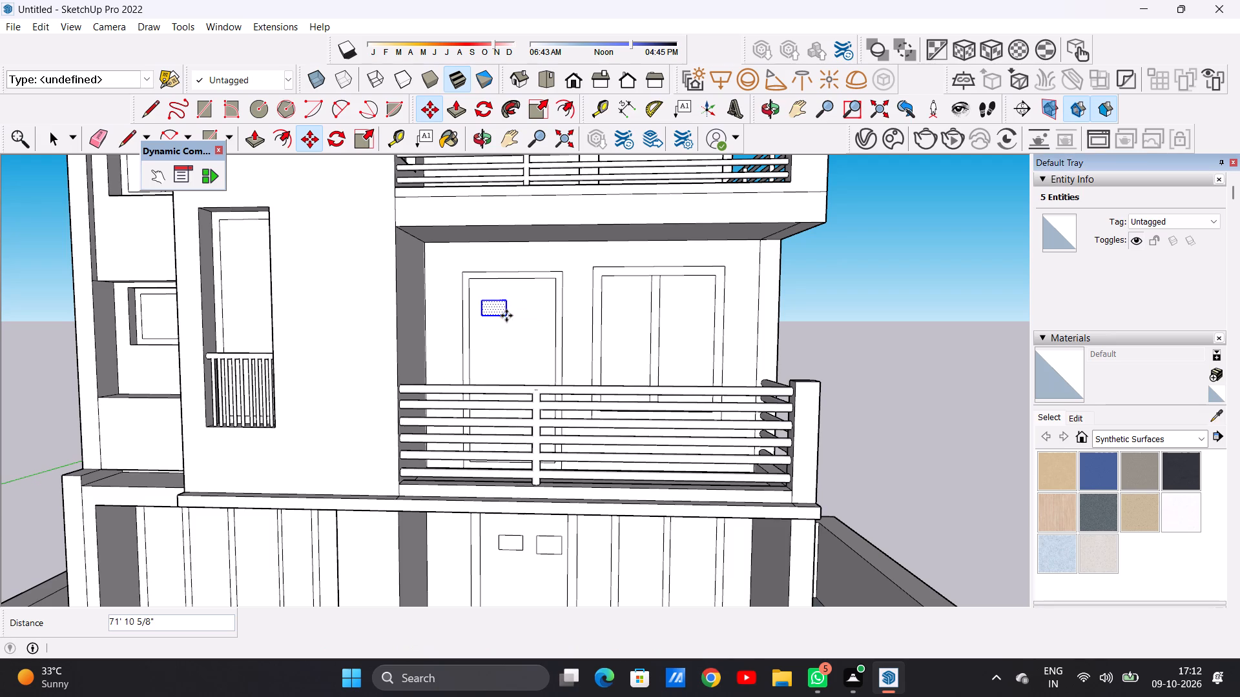
{"action": "key", "text": "space"}
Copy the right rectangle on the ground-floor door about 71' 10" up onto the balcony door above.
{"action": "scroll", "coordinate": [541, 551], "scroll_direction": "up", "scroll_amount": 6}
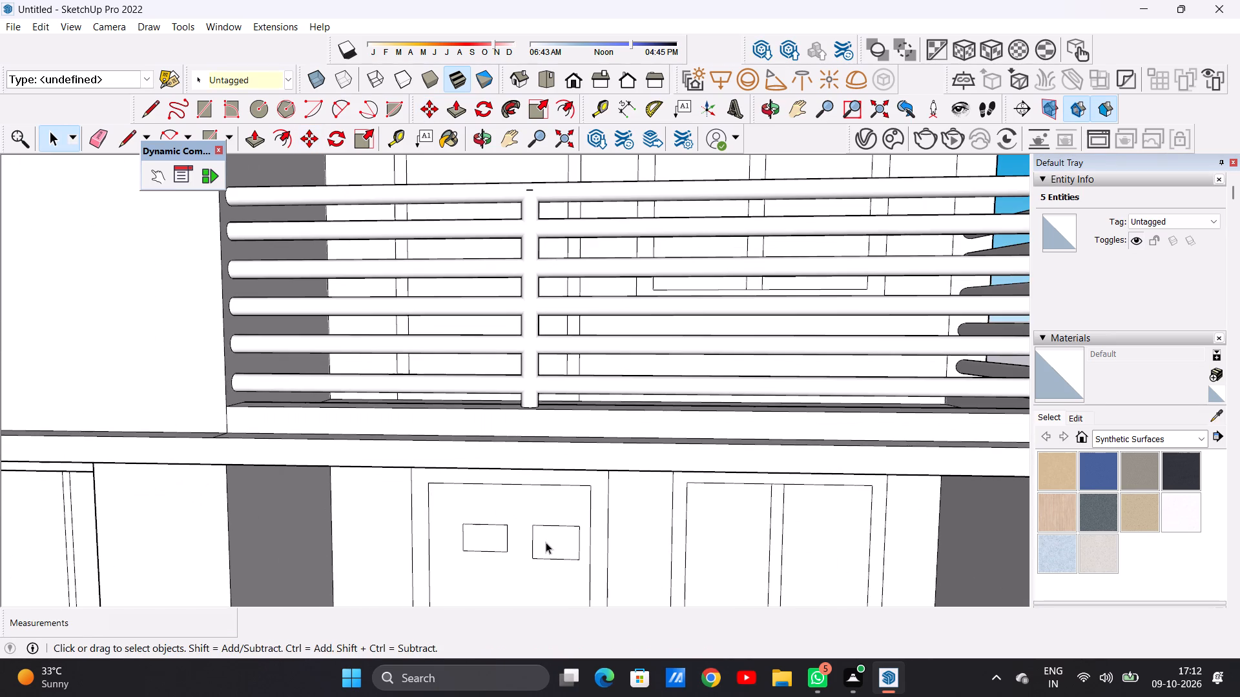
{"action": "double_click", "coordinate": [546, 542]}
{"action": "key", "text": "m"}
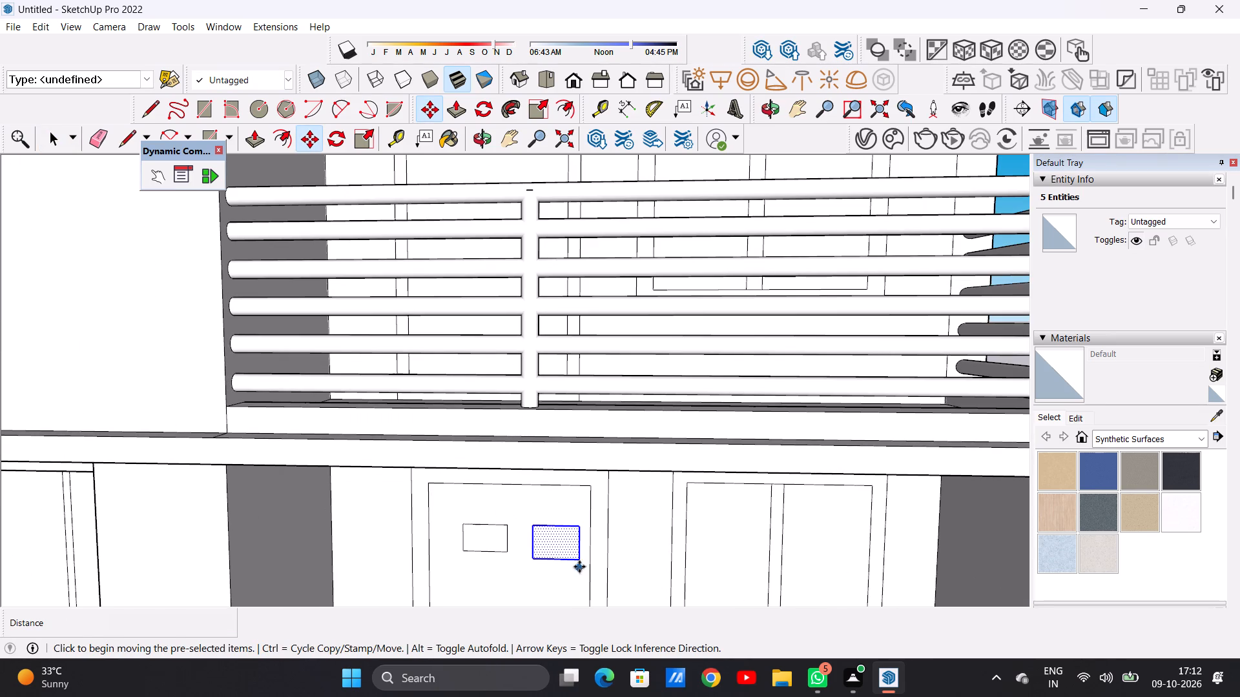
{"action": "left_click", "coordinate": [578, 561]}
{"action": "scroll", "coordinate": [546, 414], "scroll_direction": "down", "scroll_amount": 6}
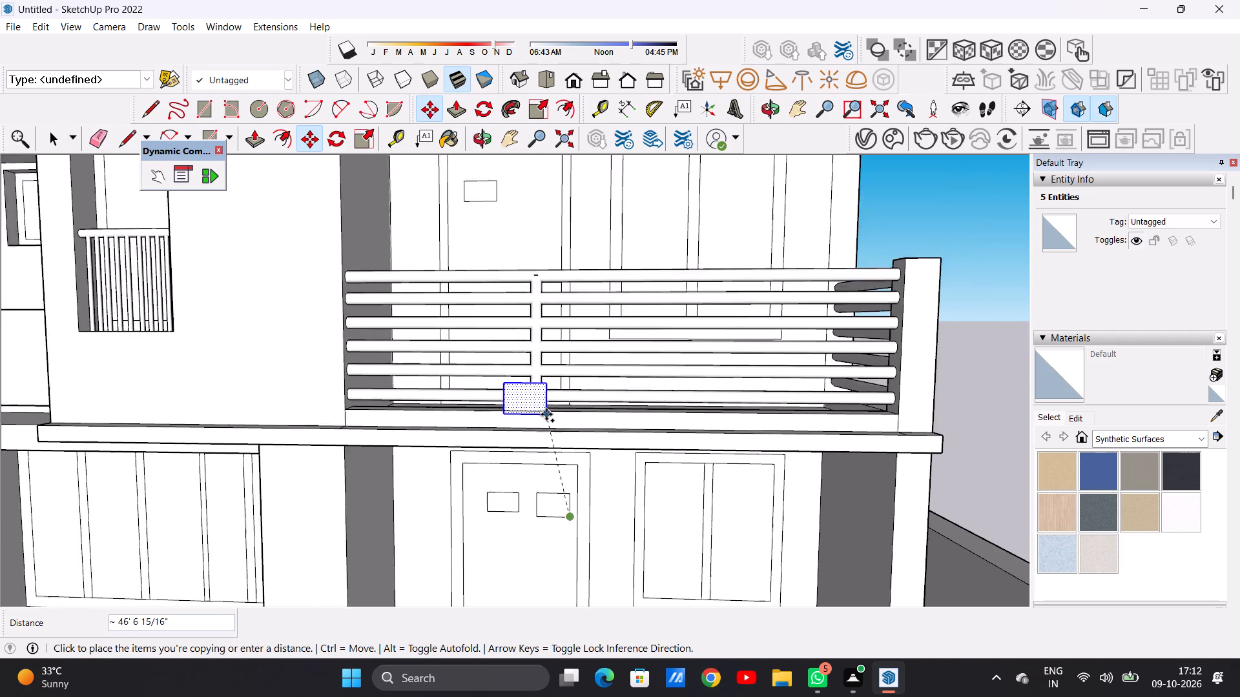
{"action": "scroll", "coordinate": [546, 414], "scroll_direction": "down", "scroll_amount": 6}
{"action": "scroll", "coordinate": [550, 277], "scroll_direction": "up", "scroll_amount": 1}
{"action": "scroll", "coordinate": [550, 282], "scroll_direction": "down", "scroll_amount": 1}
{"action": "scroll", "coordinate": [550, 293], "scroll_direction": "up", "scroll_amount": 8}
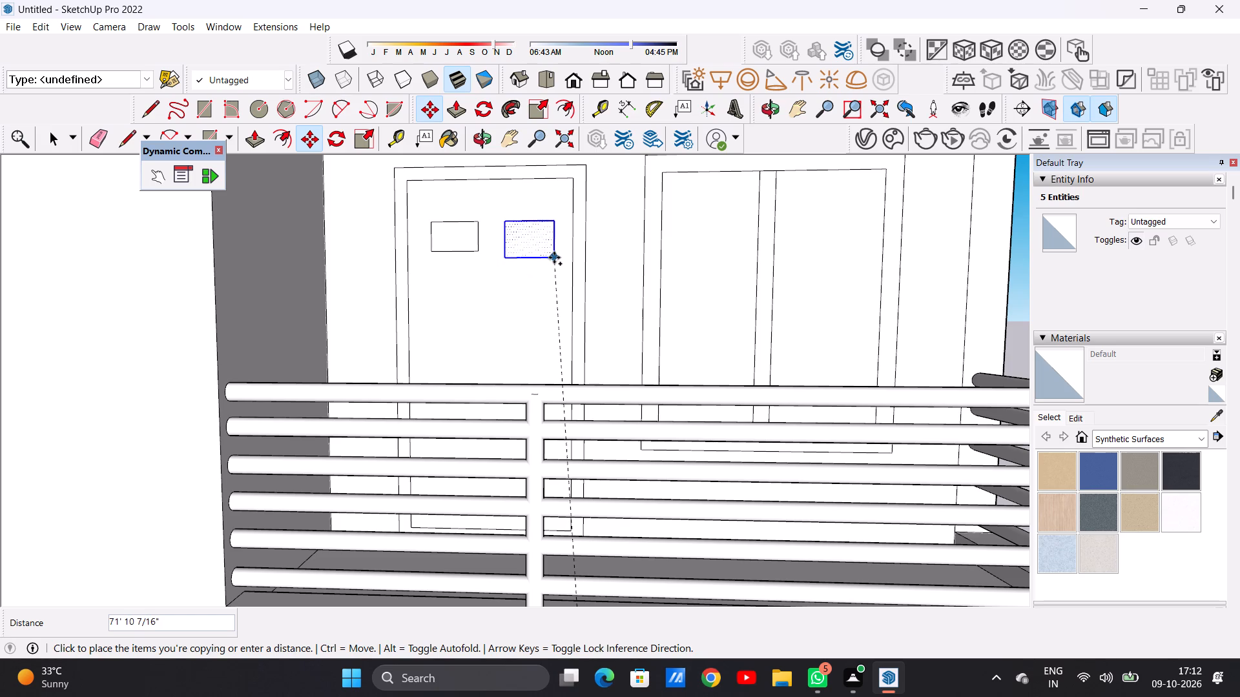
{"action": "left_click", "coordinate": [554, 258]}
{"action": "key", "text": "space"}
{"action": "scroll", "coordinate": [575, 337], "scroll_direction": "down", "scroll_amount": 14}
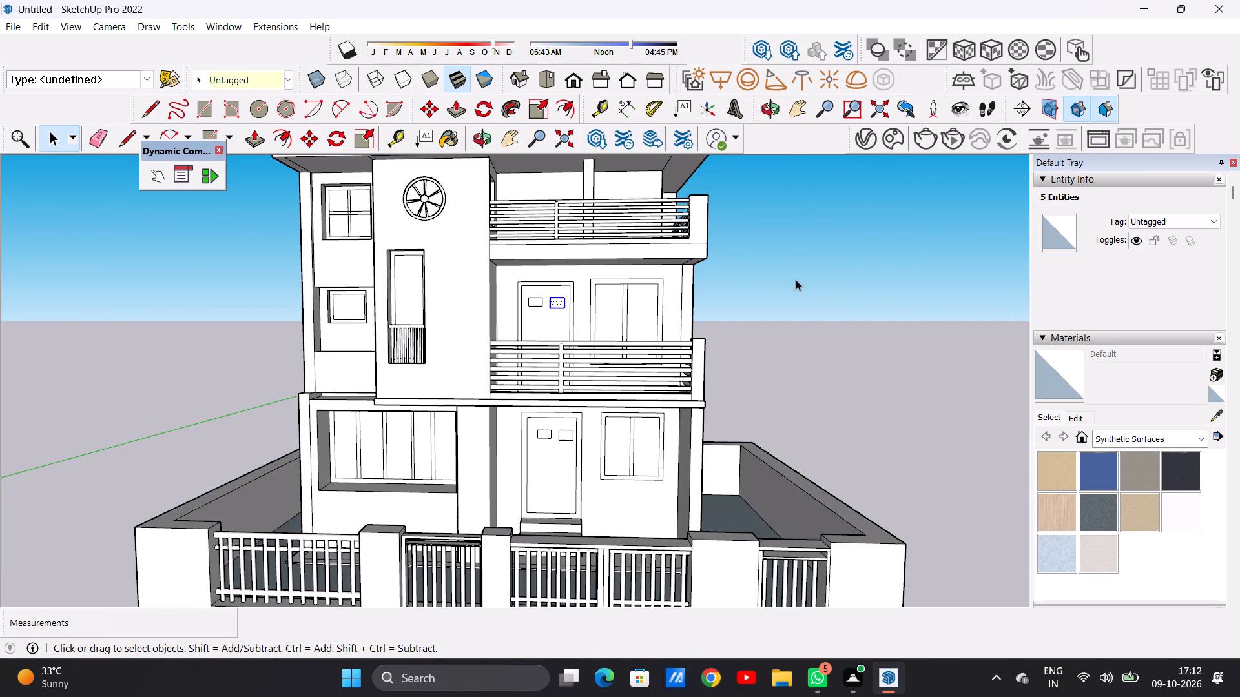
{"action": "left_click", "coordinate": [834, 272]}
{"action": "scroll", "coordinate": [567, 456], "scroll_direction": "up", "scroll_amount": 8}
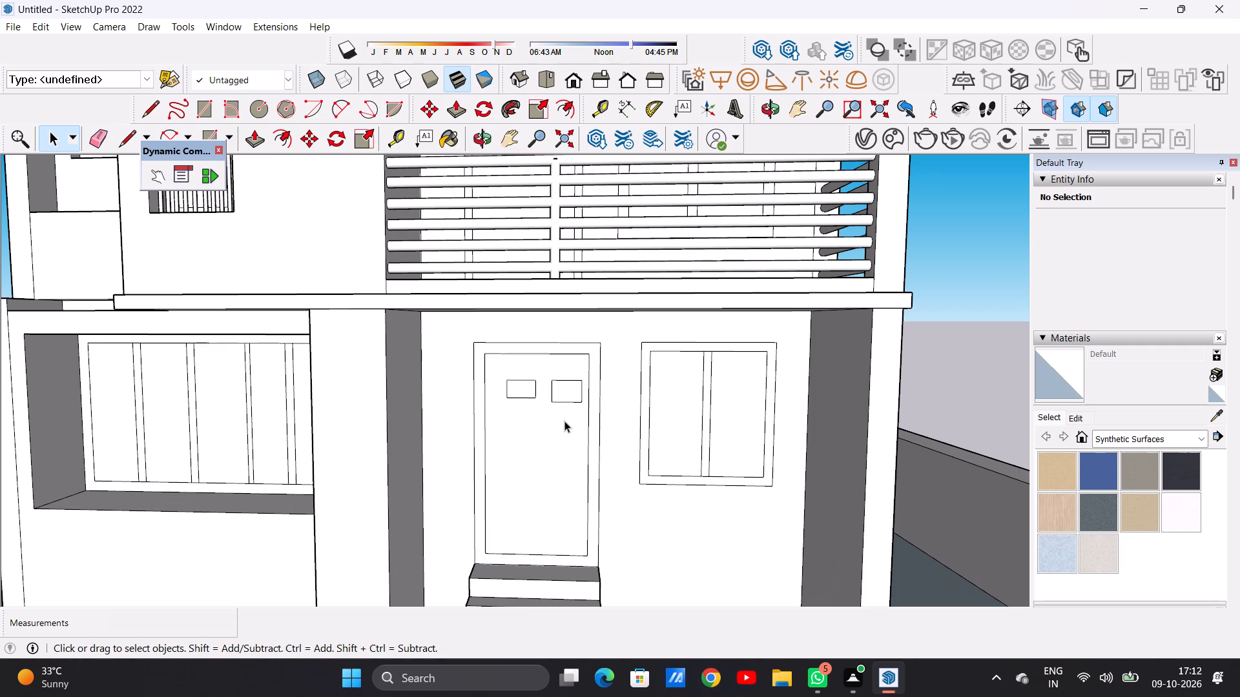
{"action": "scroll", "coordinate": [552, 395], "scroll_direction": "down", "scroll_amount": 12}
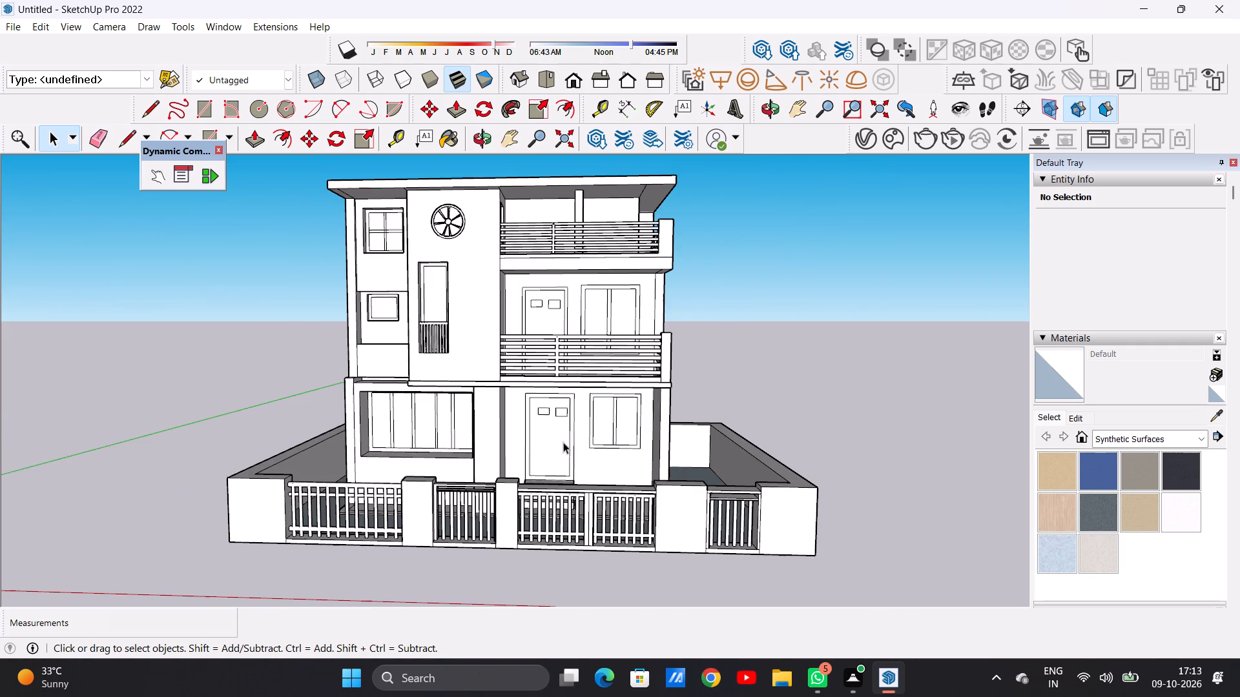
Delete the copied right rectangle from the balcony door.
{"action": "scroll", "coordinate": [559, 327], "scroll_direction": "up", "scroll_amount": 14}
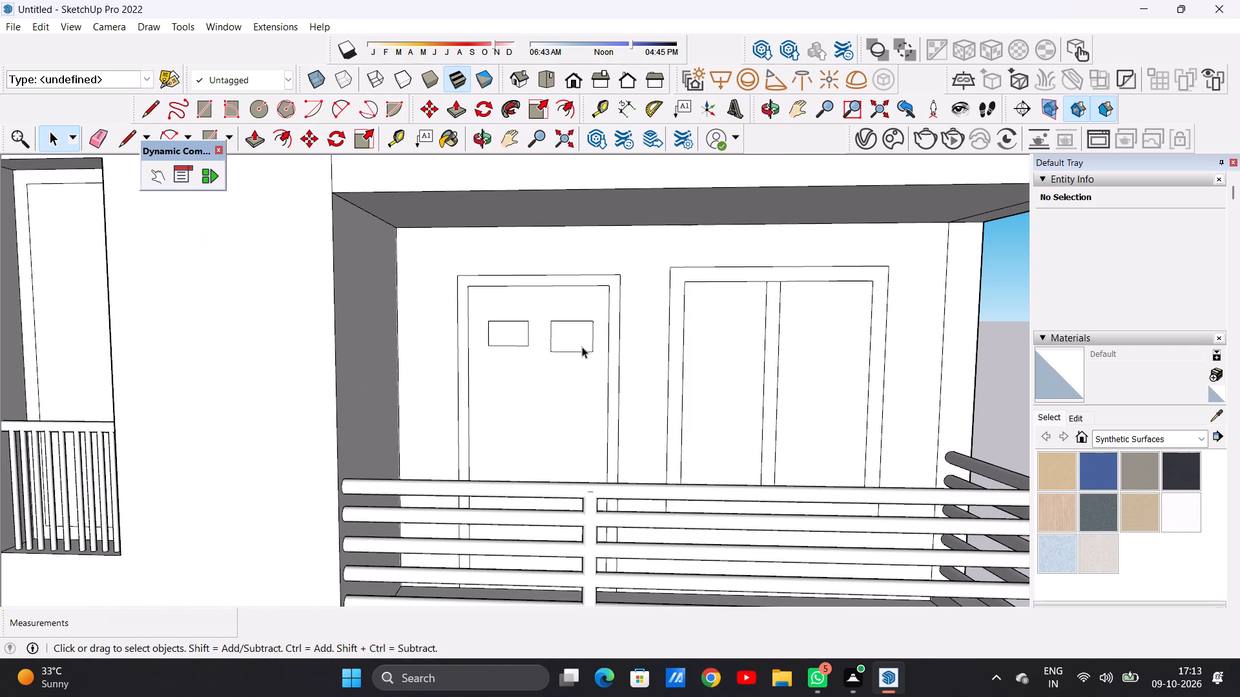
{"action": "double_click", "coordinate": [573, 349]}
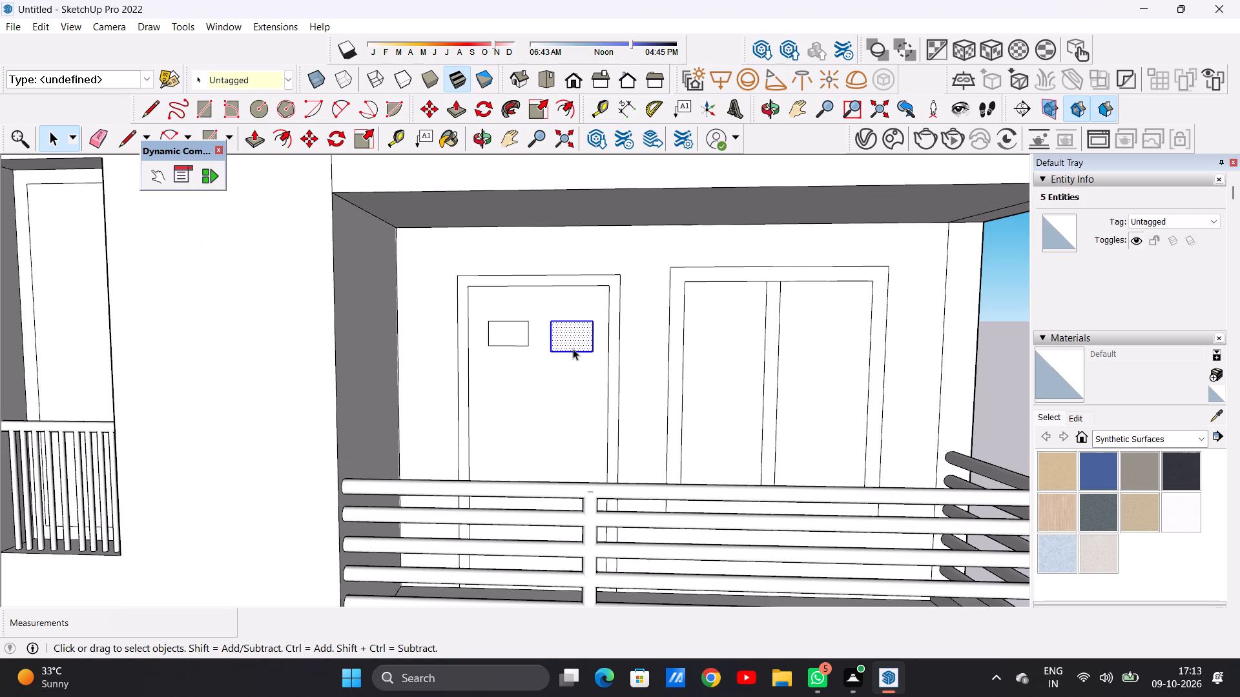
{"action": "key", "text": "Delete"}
Copy the remaining rectangle on the balcony door about 10' 10" sideways, level with the original, toward the door's right edge.
{"action": "scroll", "coordinate": [539, 347], "scroll_direction": "up", "scroll_amount": 4}
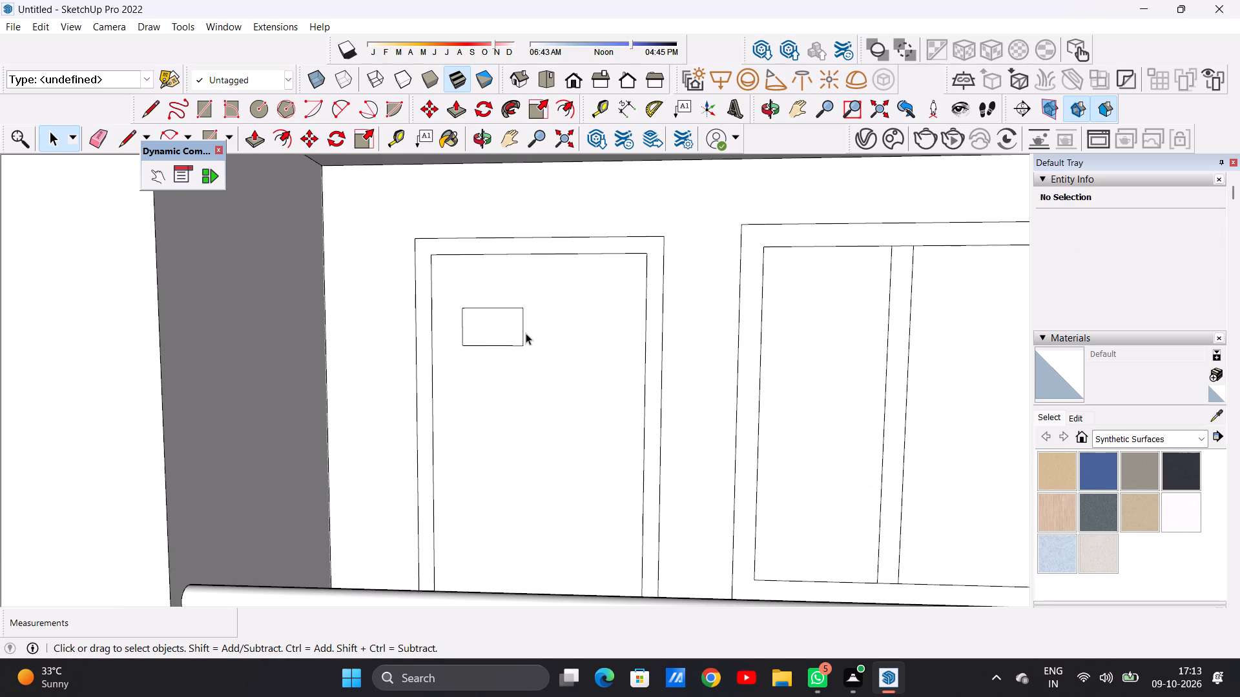
{"action": "double_click", "coordinate": [499, 336]}
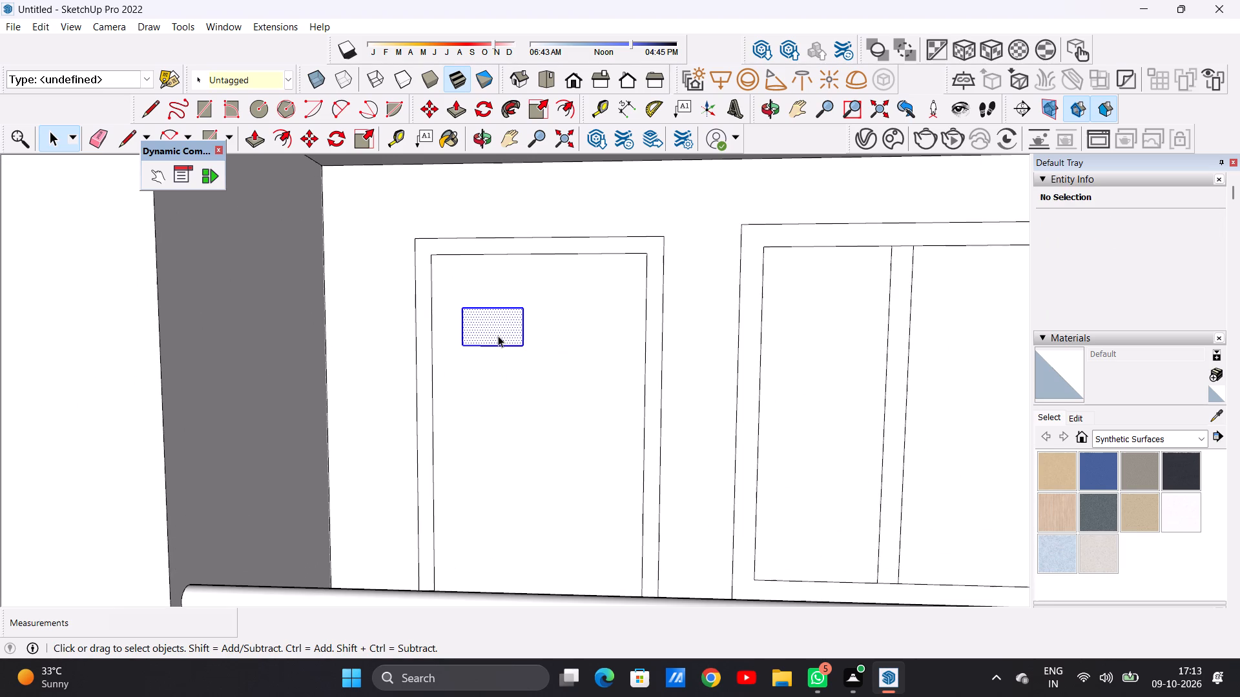
{"action": "key", "text": "m"}
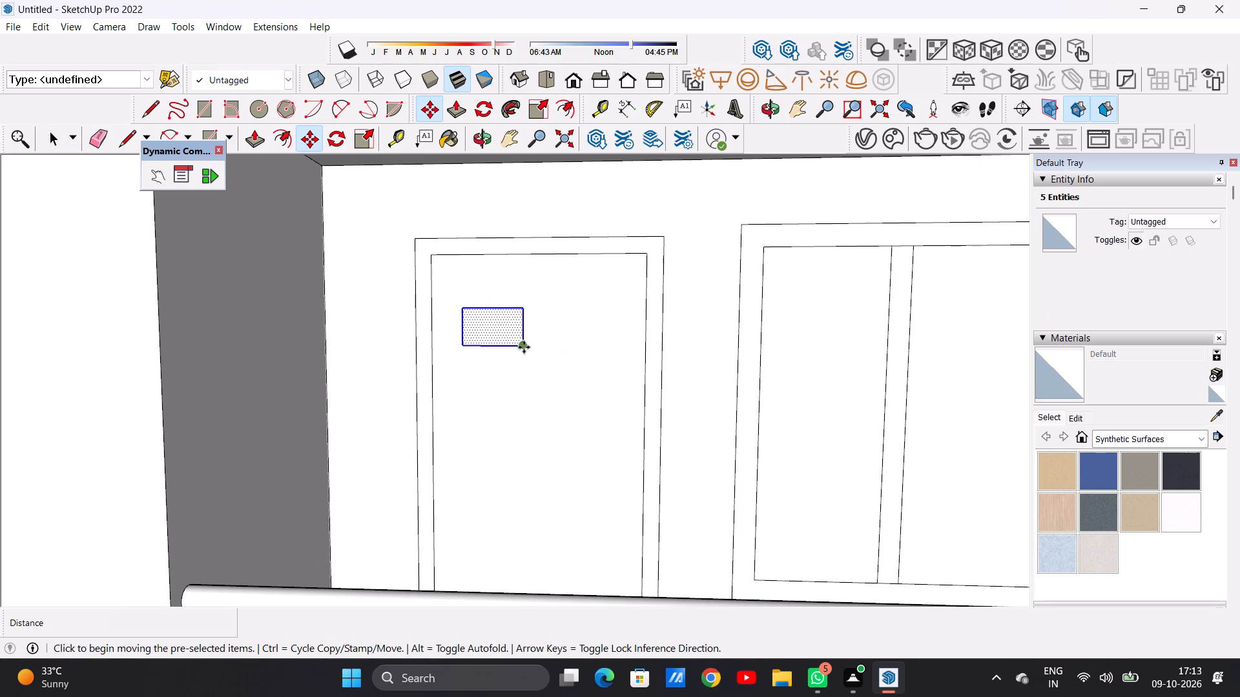
{"action": "left_click", "coordinate": [524, 347]}
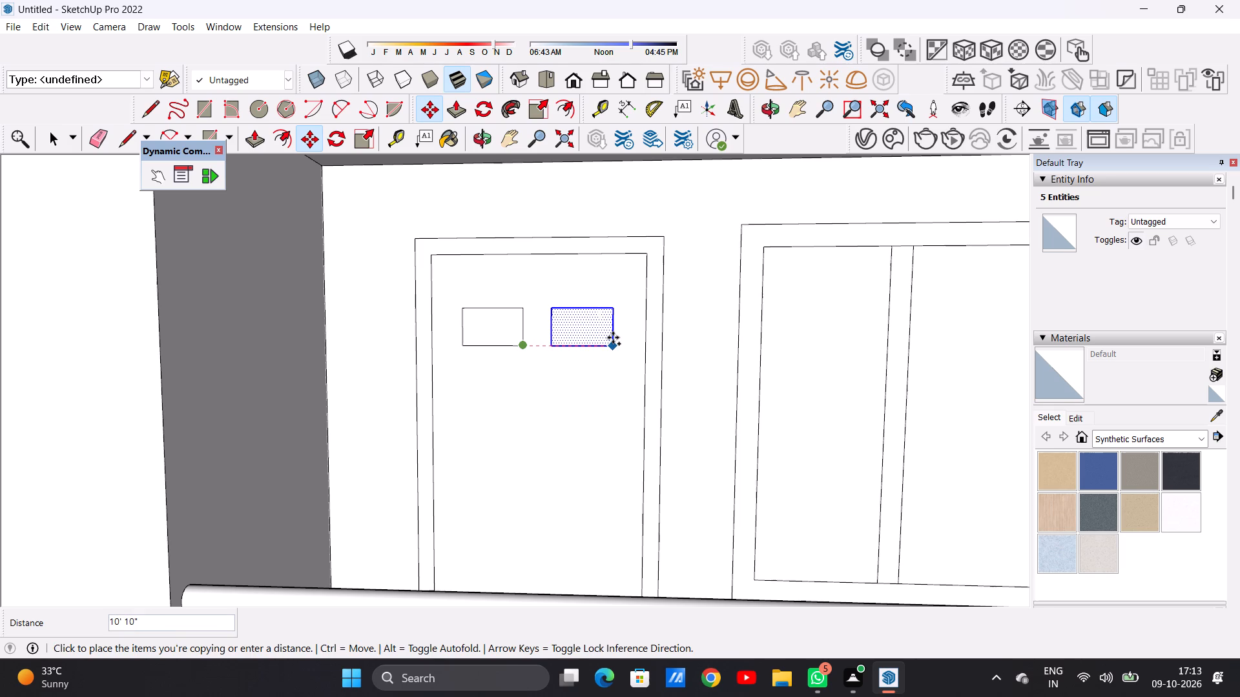
{"action": "left_click", "coordinate": [615, 338]}
{"action": "key", "text": "space"}
{"action": "scroll", "coordinate": [597, 364], "scroll_direction": "down", "scroll_amount": 8}
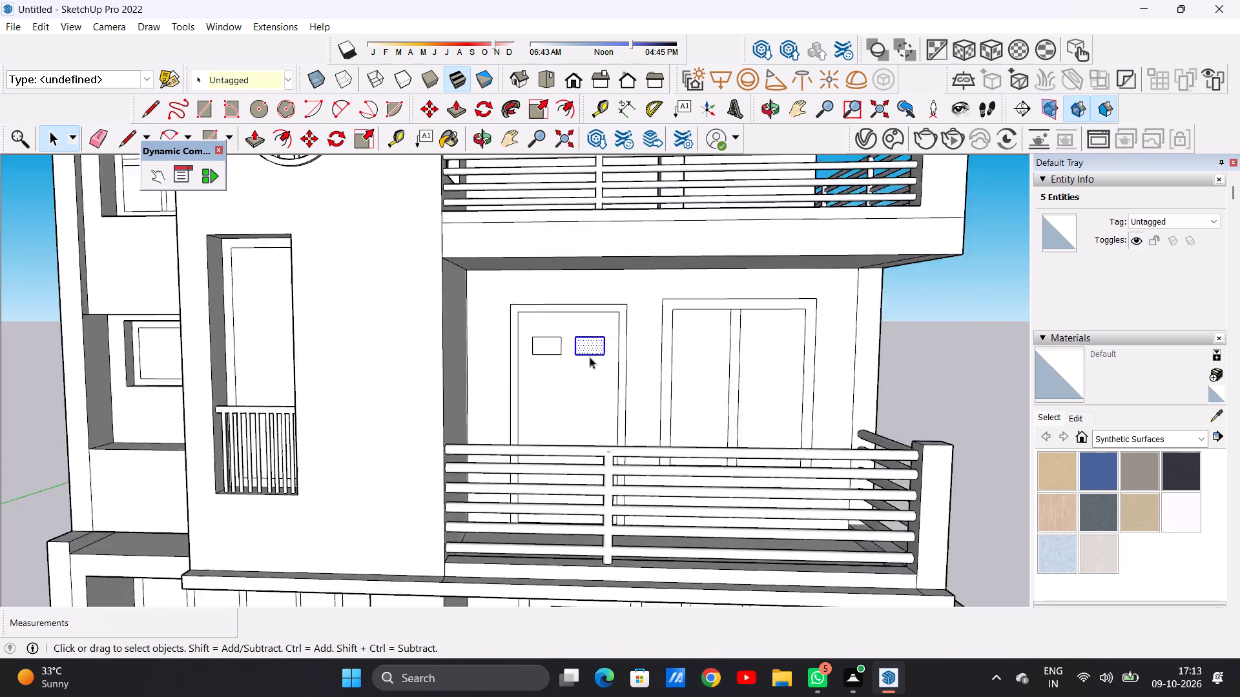
{"action": "scroll", "coordinate": [590, 357], "scroll_direction": "down", "scroll_amount": 6}
{"action": "left_click", "coordinate": [905, 334]}
Draw a narrow vertical handle rectangle, about 18' tall and 2' 2" wide, near the right edge of the ground-floor door.
{"action": "scroll", "coordinate": [554, 350], "scroll_direction": "up", "scroll_amount": 14}
{"action": "scroll", "coordinate": [520, 416], "scroll_direction": "down", "scroll_amount": 20}
{"action": "scroll", "coordinate": [520, 416], "scroll_direction": "down", "scroll_amount": 3}
{"action": "scroll", "coordinate": [571, 470], "scroll_direction": "up", "scroll_amount": 20}
{"action": "scroll", "coordinate": [571, 470], "scroll_direction": "up", "scroll_amount": 2}
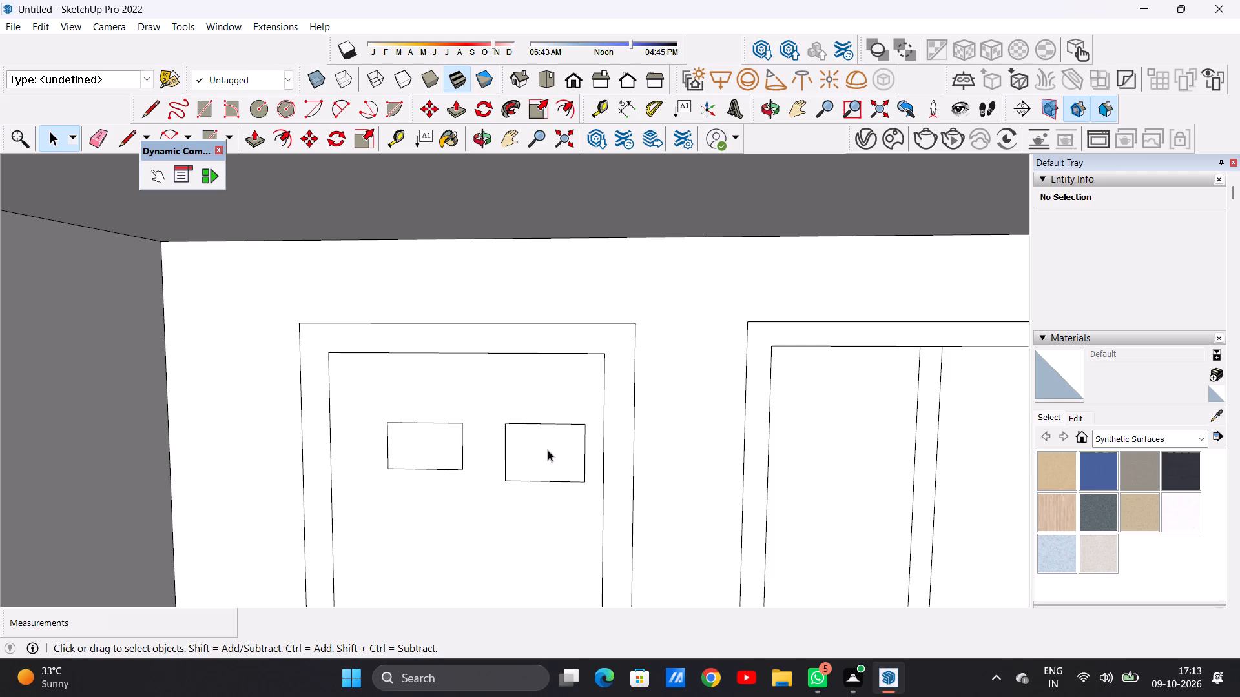
{"action": "scroll", "coordinate": [551, 448], "scroll_direction": "down", "scroll_amount": 9}
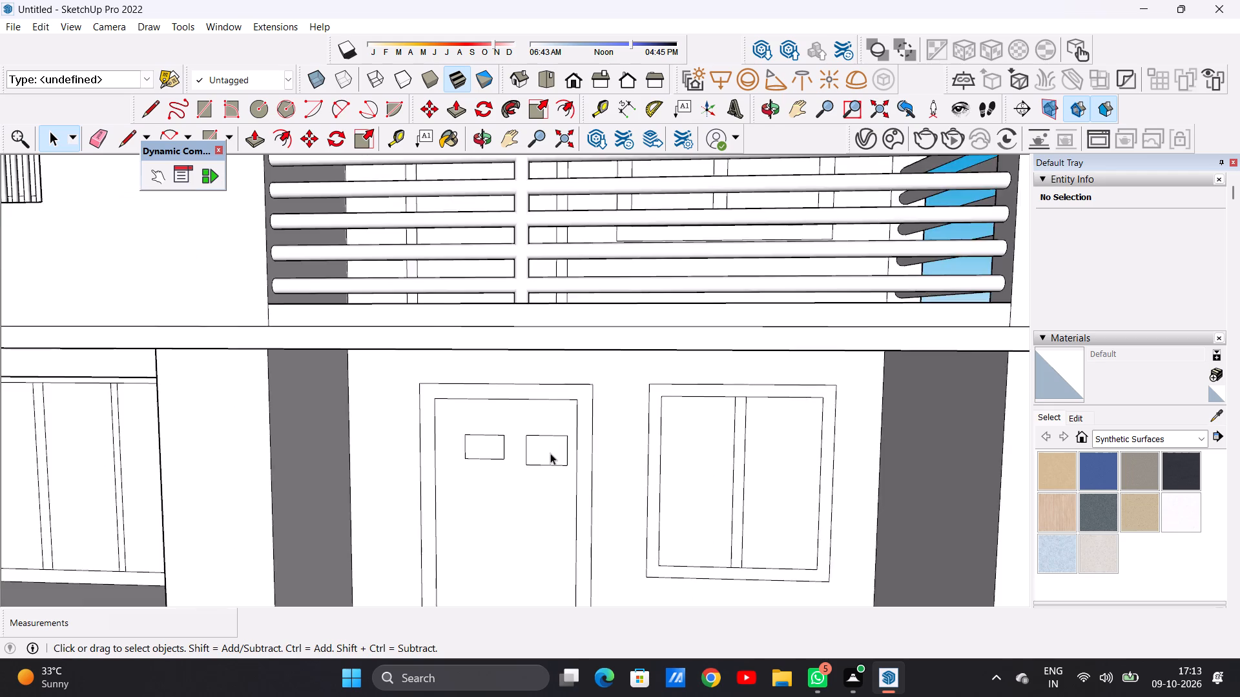
{"action": "scroll", "coordinate": [550, 453], "scroll_direction": "down", "scroll_amount": 9}
{"action": "scroll", "coordinate": [560, 480], "scroll_direction": "up", "scroll_amount": 8}
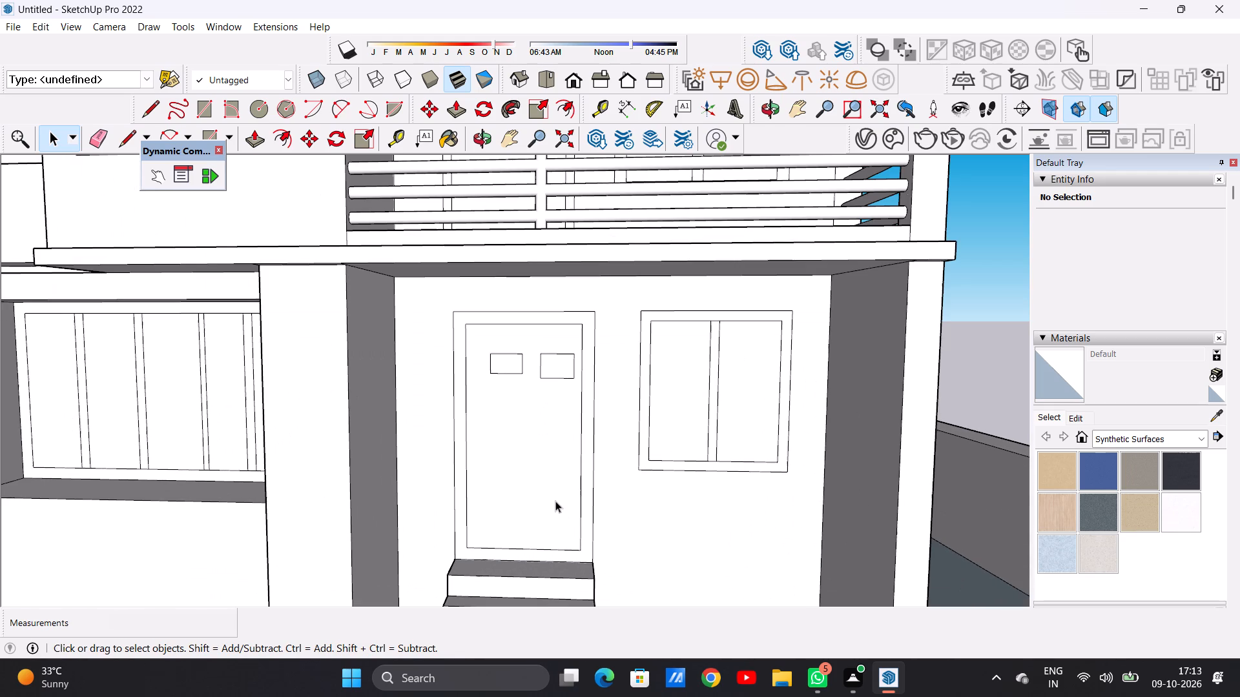
{"action": "key", "text": "r"}
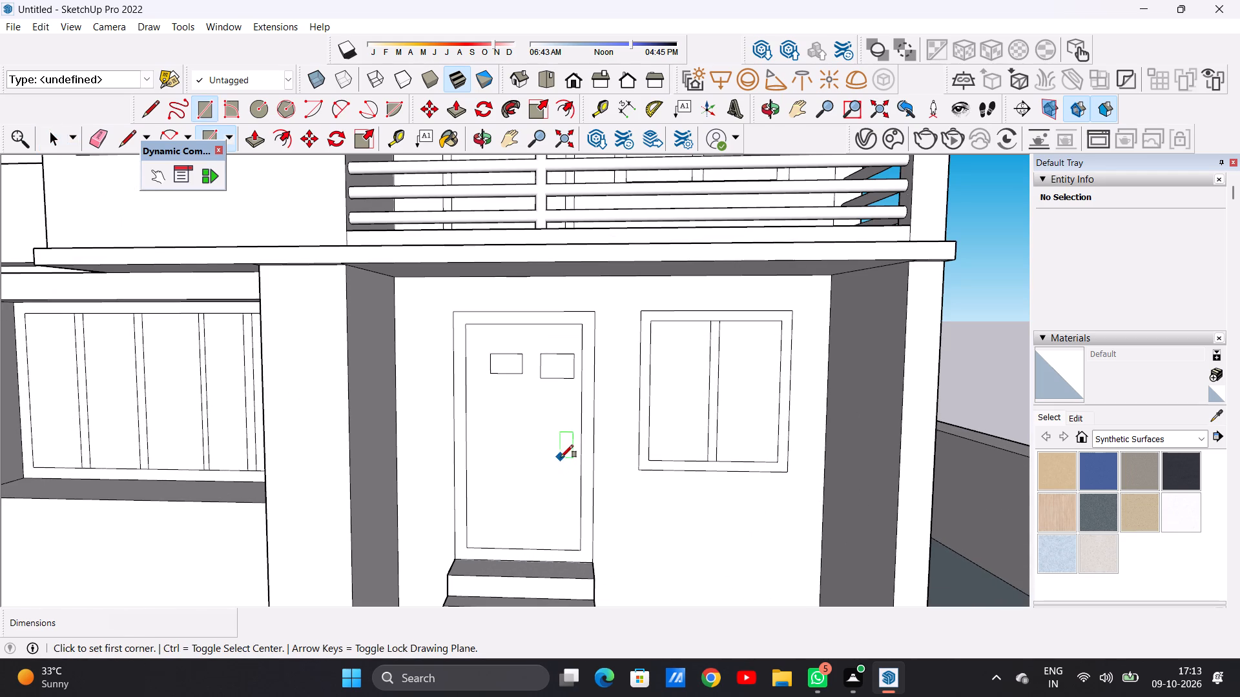
{"action": "left_click", "coordinate": [558, 418]}
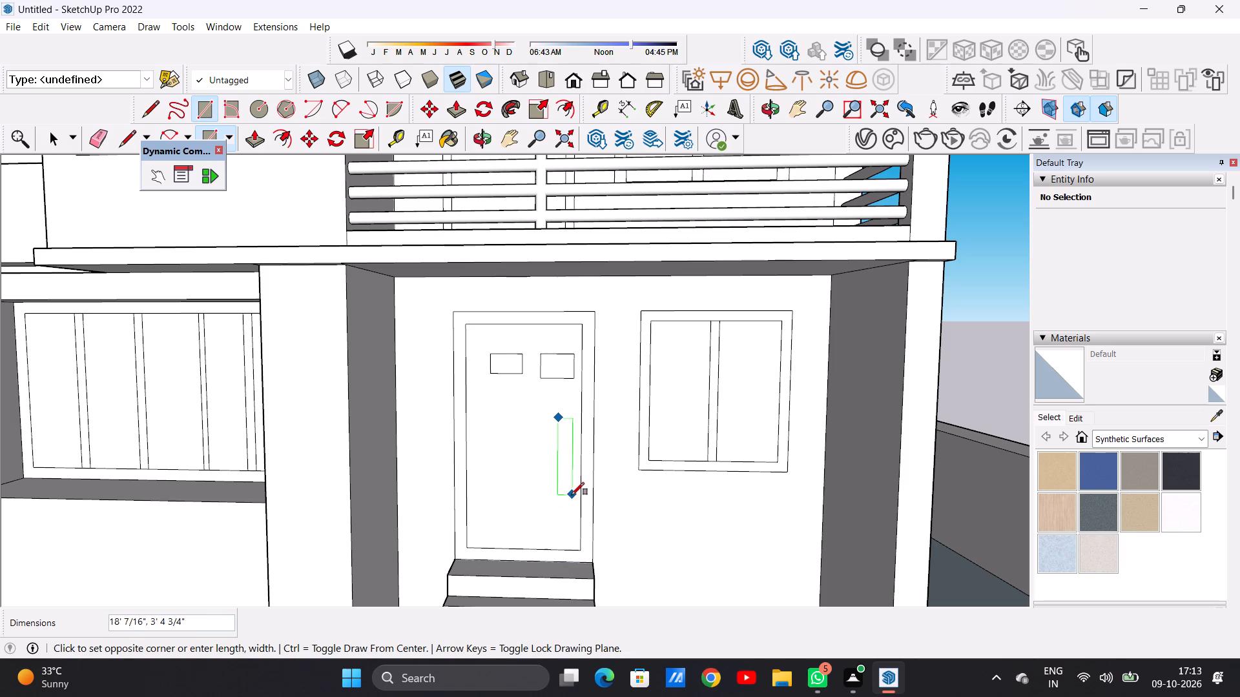
{"action": "left_click", "coordinate": [567, 496]}
{"action": "key", "text": "space"}
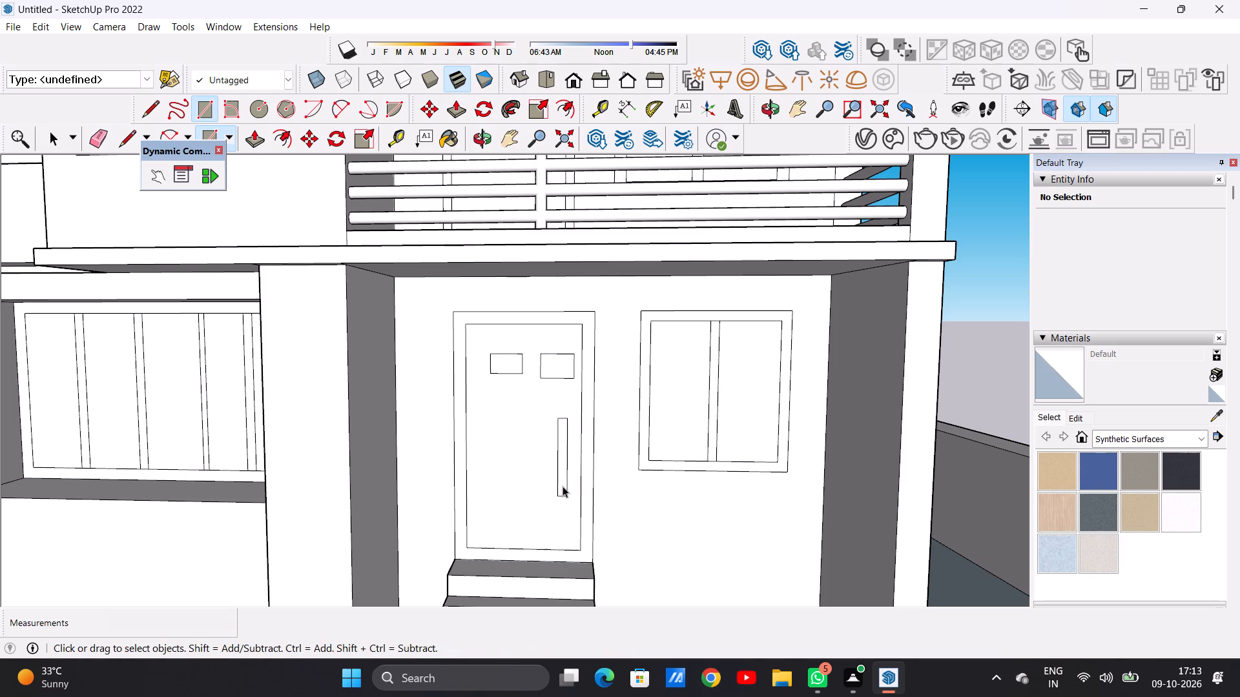
Move the handle rectangle about 3' 6" diagonally up and closer to the right edge of the ground-floor door.
{"action": "double_click", "coordinate": [562, 476]}
{"action": "key", "text": "m"}
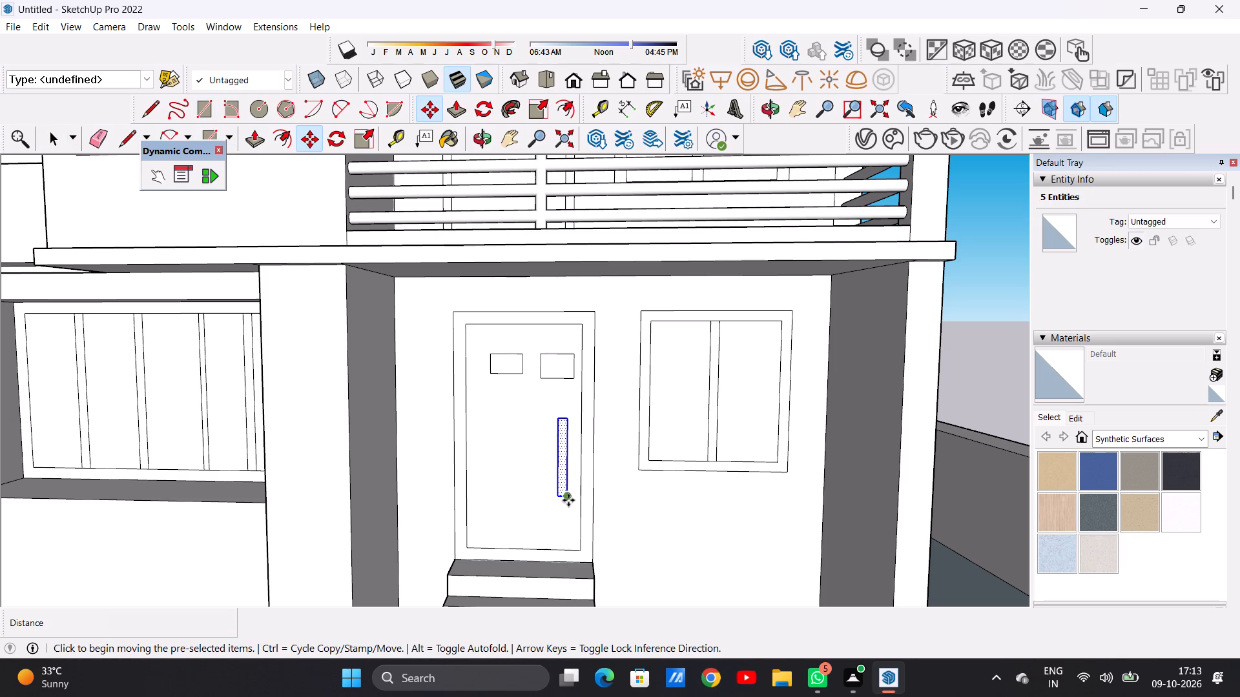
{"action": "left_click", "coordinate": [568, 500]}
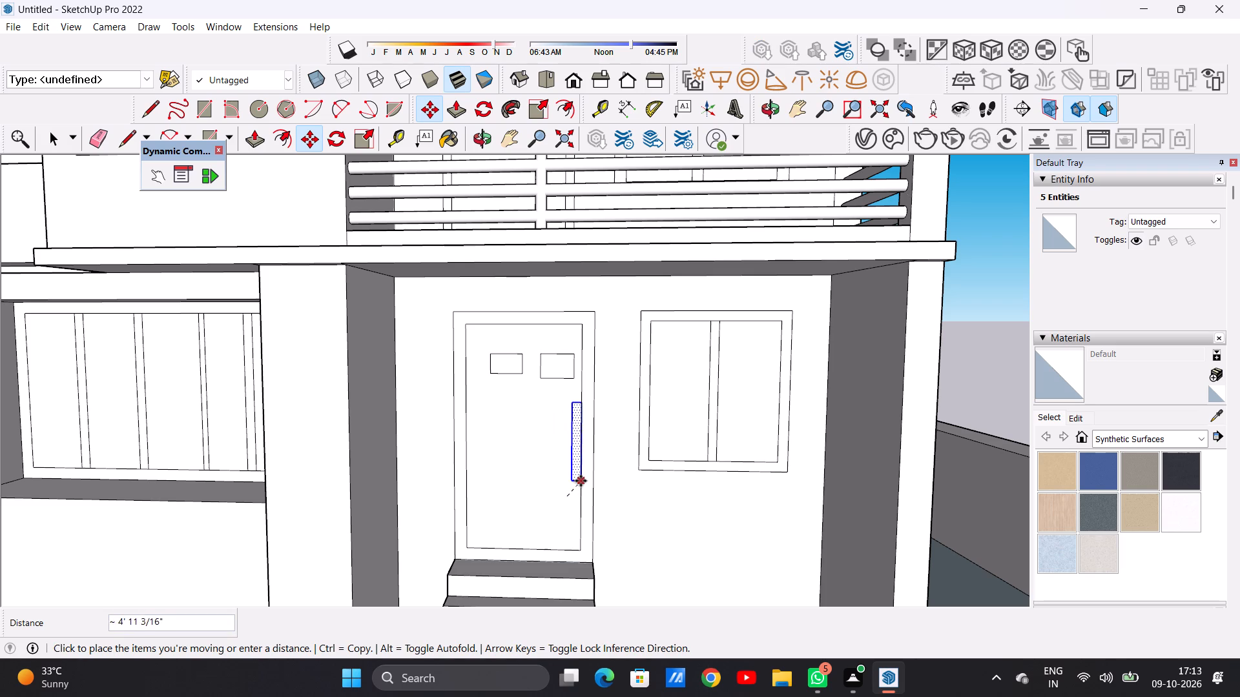
{"action": "scroll", "coordinate": [573, 483], "scroll_direction": "up", "scroll_amount": 10}
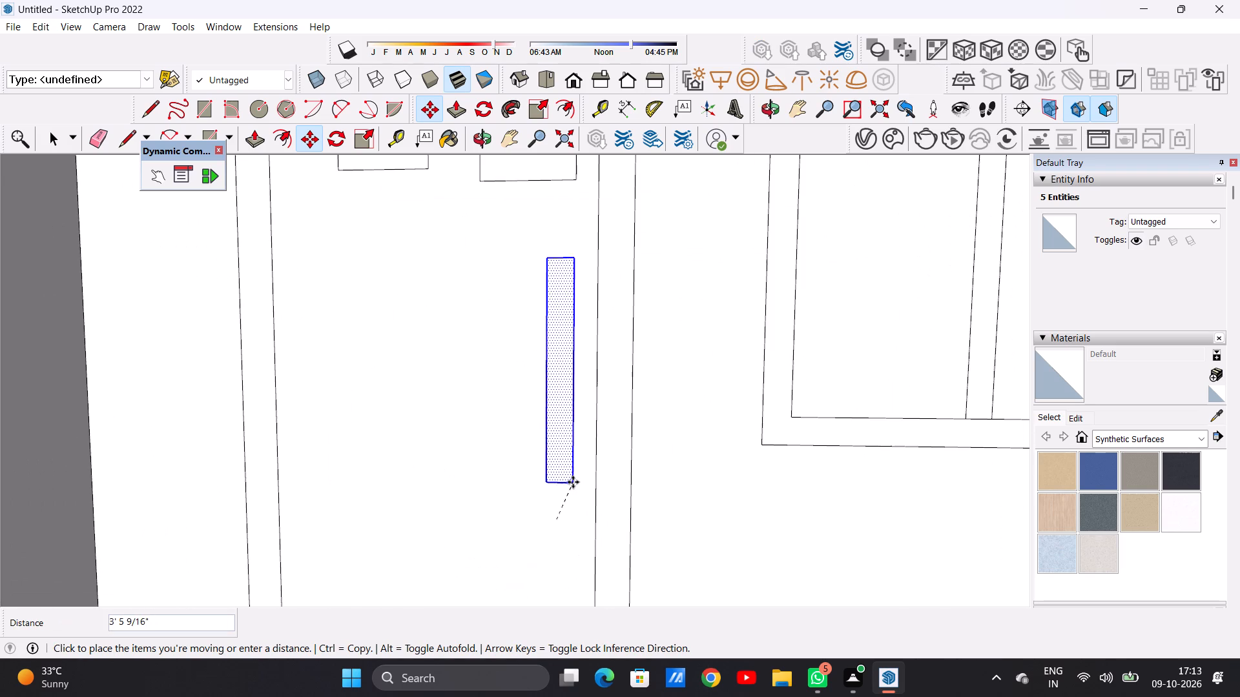
{"action": "left_click", "coordinate": [573, 482]}
{"action": "key", "text": "space"}
{"action": "scroll", "coordinate": [555, 477], "scroll_direction": "down", "scroll_amount": 5}
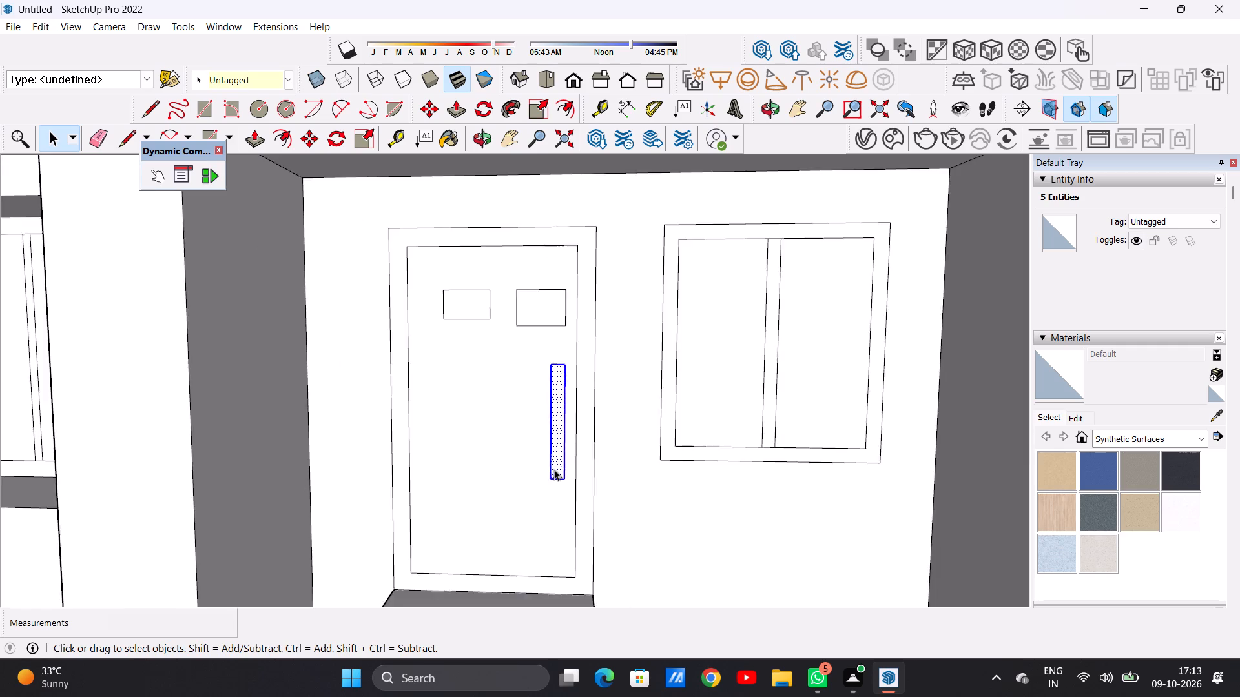
{"action": "scroll", "coordinate": [554, 469], "scroll_direction": "down", "scroll_amount": 11}
{"action": "left_click", "coordinate": [838, 371]}
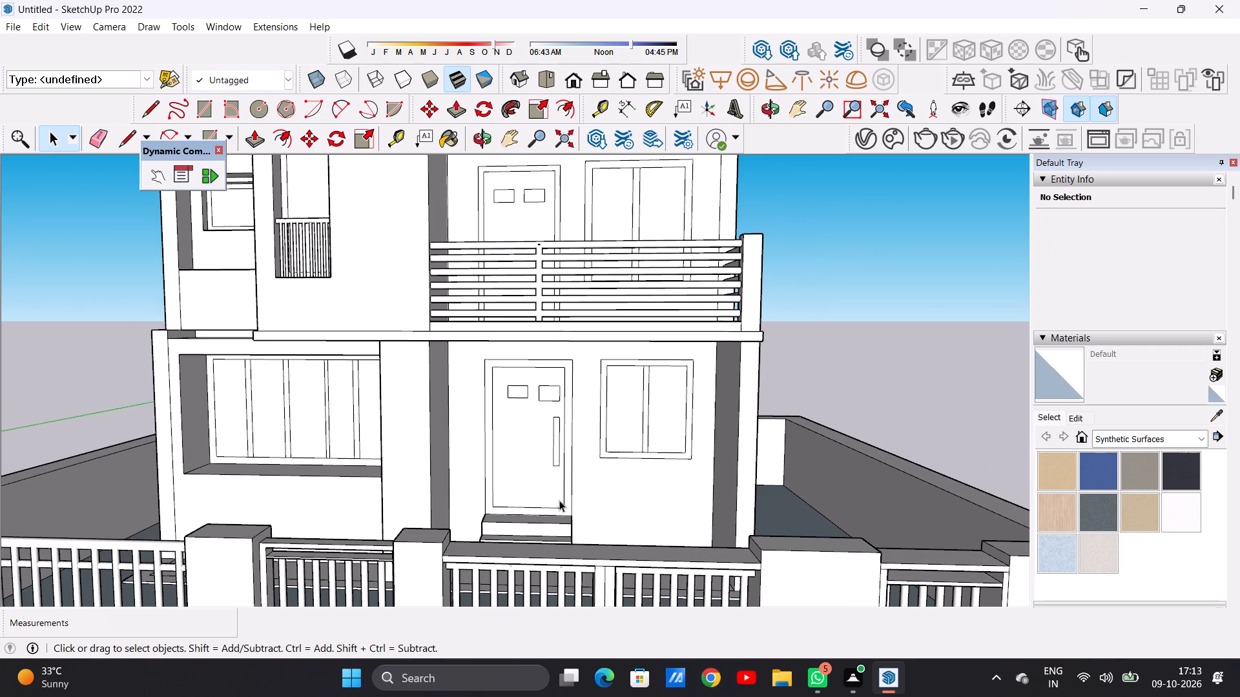
Shorten the ground-floor door's handle rectangle by moving its bottom edge straight up.
{"action": "scroll", "coordinate": [552, 480], "scroll_direction": "up", "scroll_amount": 17}
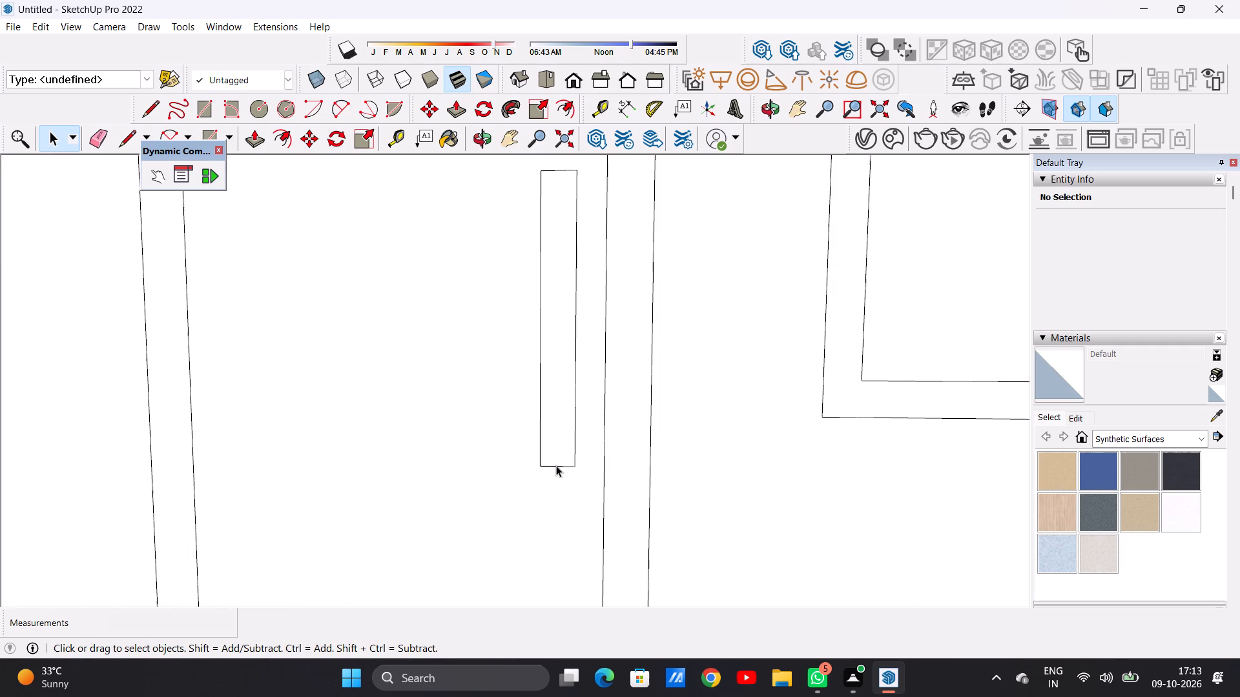
{"action": "left_click", "coordinate": [556, 465]}
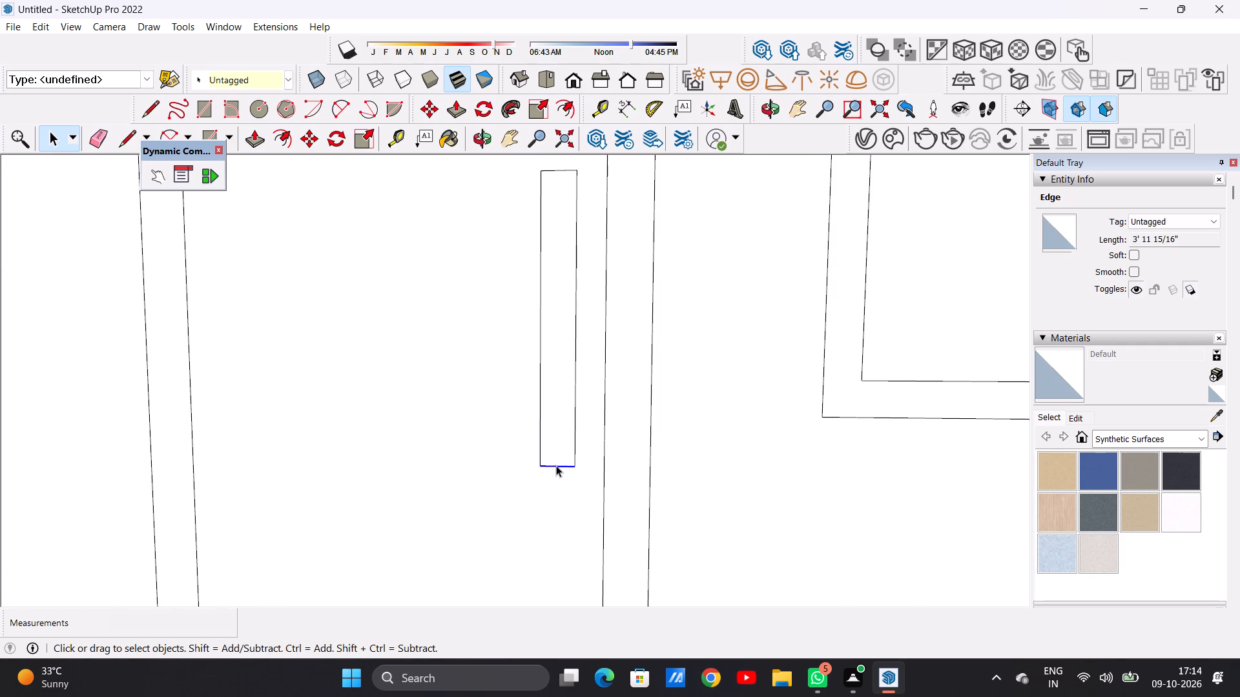
{"action": "key", "text": "m"}
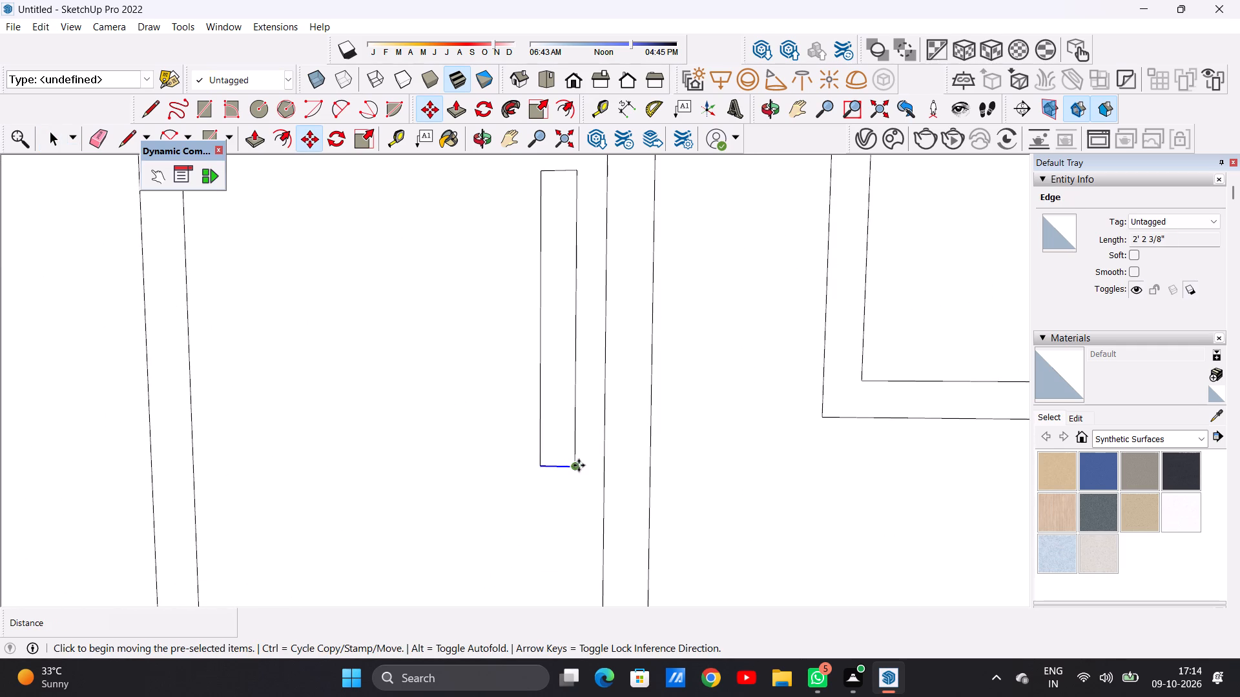
{"action": "left_click", "coordinate": [579, 465]}
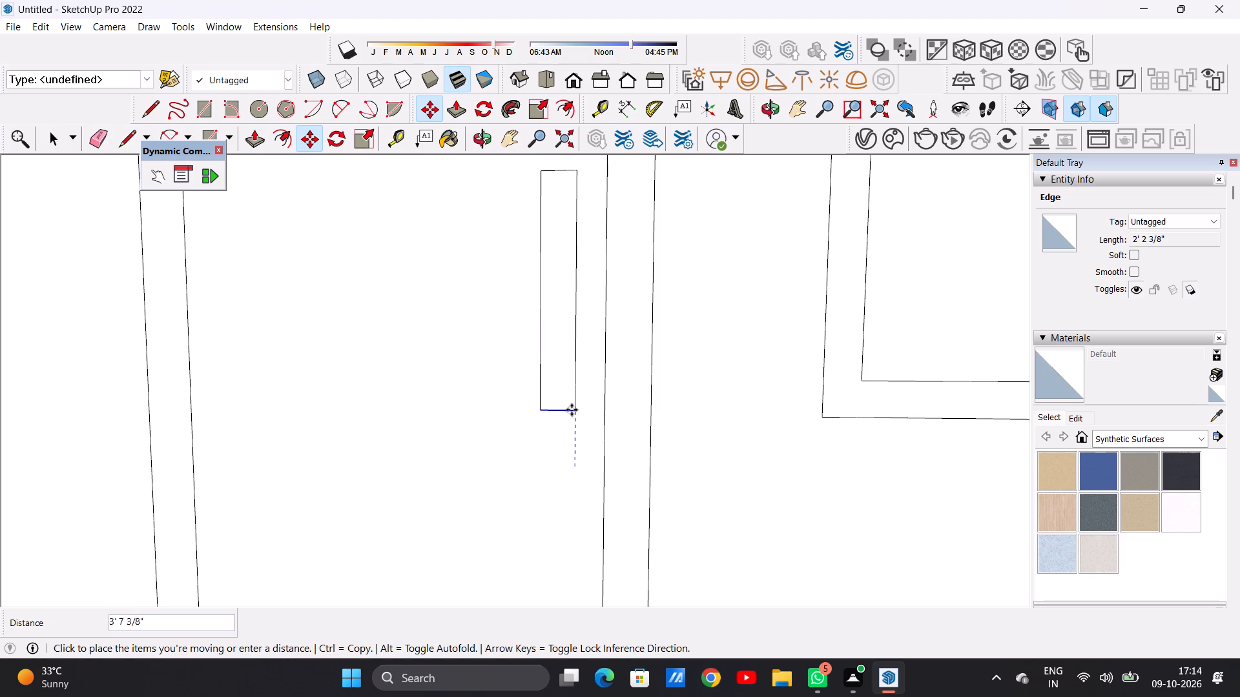
{"action": "left_click", "coordinate": [575, 395]}
{"action": "key", "text": "space"}
{"action": "scroll", "coordinate": [581, 439], "scroll_direction": "down", "scroll_amount": 5}
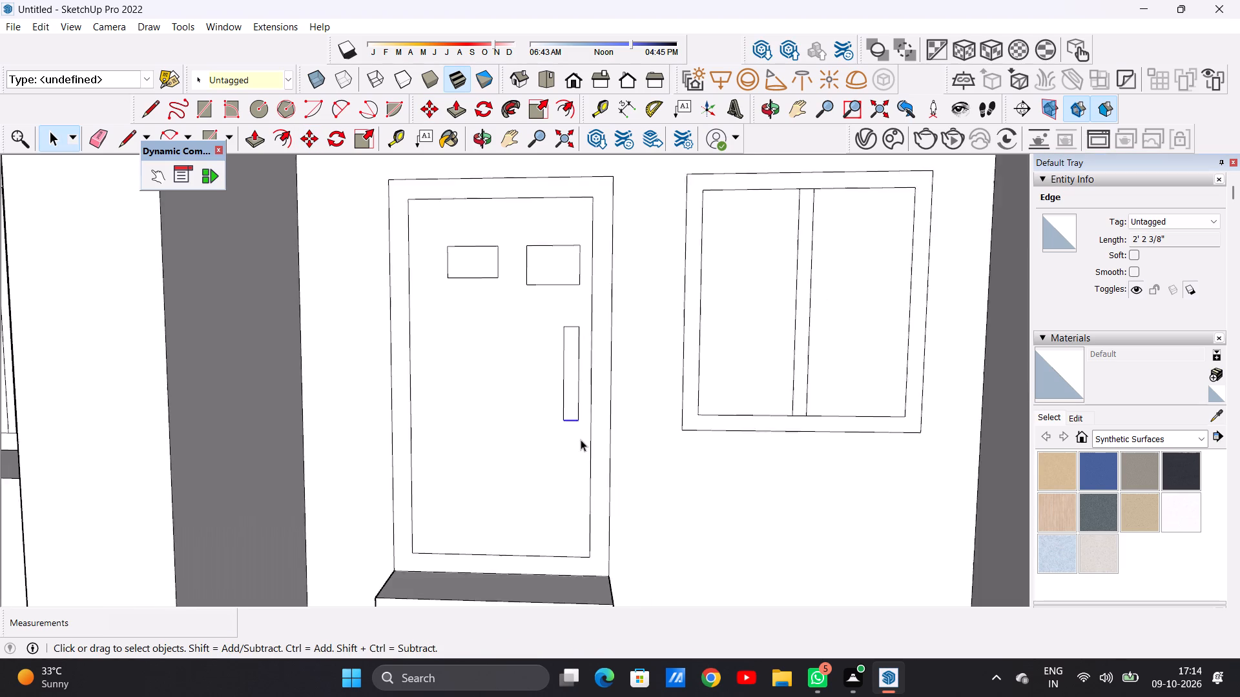
{"action": "scroll", "coordinate": [581, 439], "scroll_direction": "down", "scroll_amount": 14}
{"action": "left_click", "coordinate": [849, 320]}
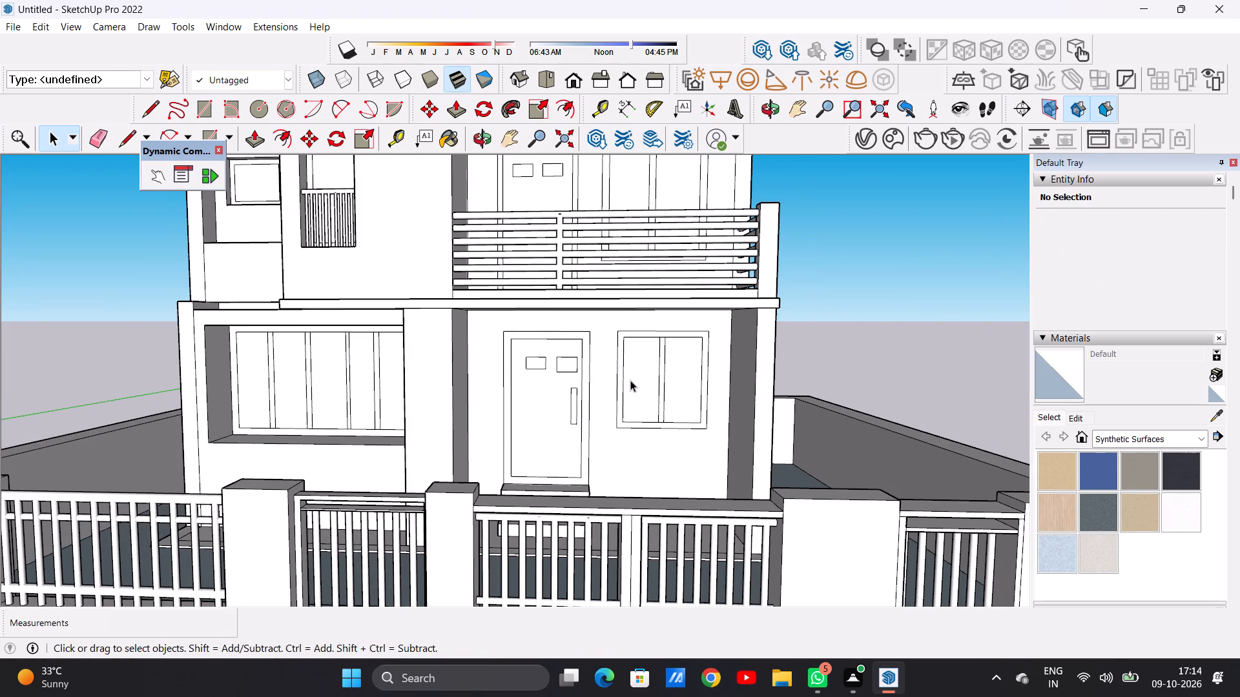
Examine the ground-floor entrance, the whole house and the upper facade around the round window from several angles.
{"action": "scroll", "coordinate": [557, 416], "scroll_direction": "up", "scroll_amount": 6}
{"action": "scroll", "coordinate": [587, 410], "scroll_direction": "down", "scroll_amount": 15}
{"action": "middle_click_drag", "start_coordinate": [603, 422], "coordinate": [562, 480]}
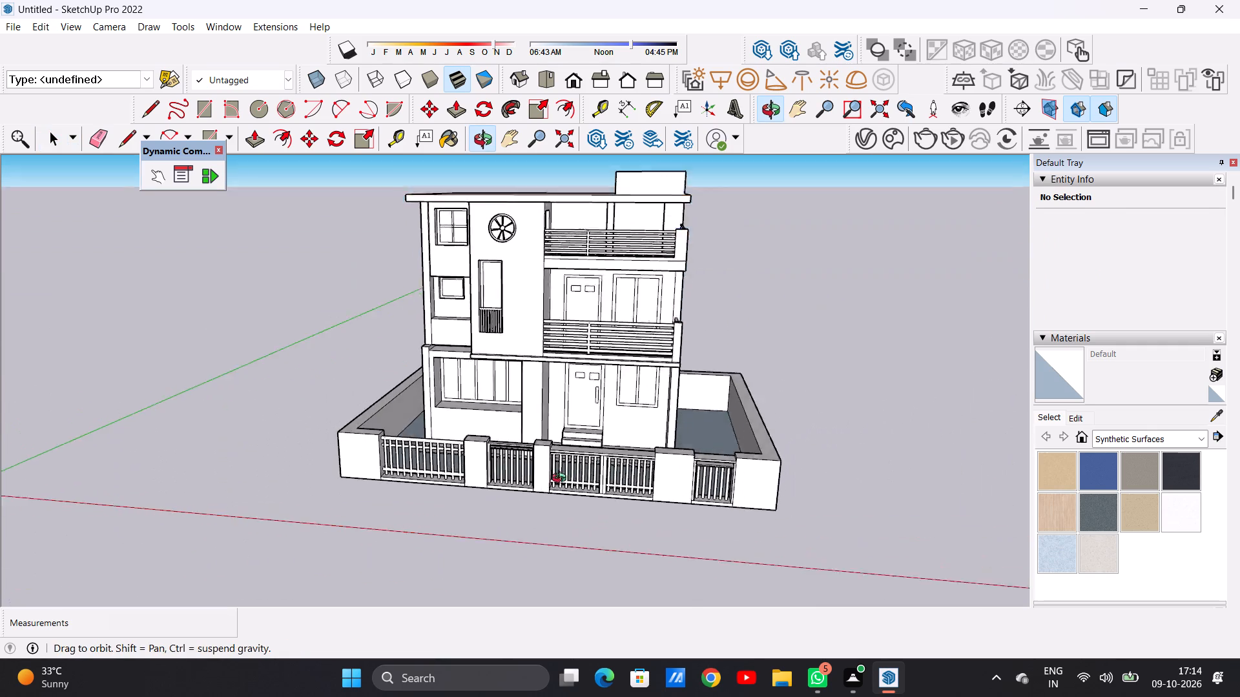
{"action": "middle_click_drag", "start_coordinate": [562, 480], "coordinate": [536, 551]}
{"action": "scroll", "coordinate": [611, 419], "scroll_direction": "up", "scroll_amount": 12}
{"action": "middle_click_drag", "start_coordinate": [637, 461], "coordinate": [480, 434]}
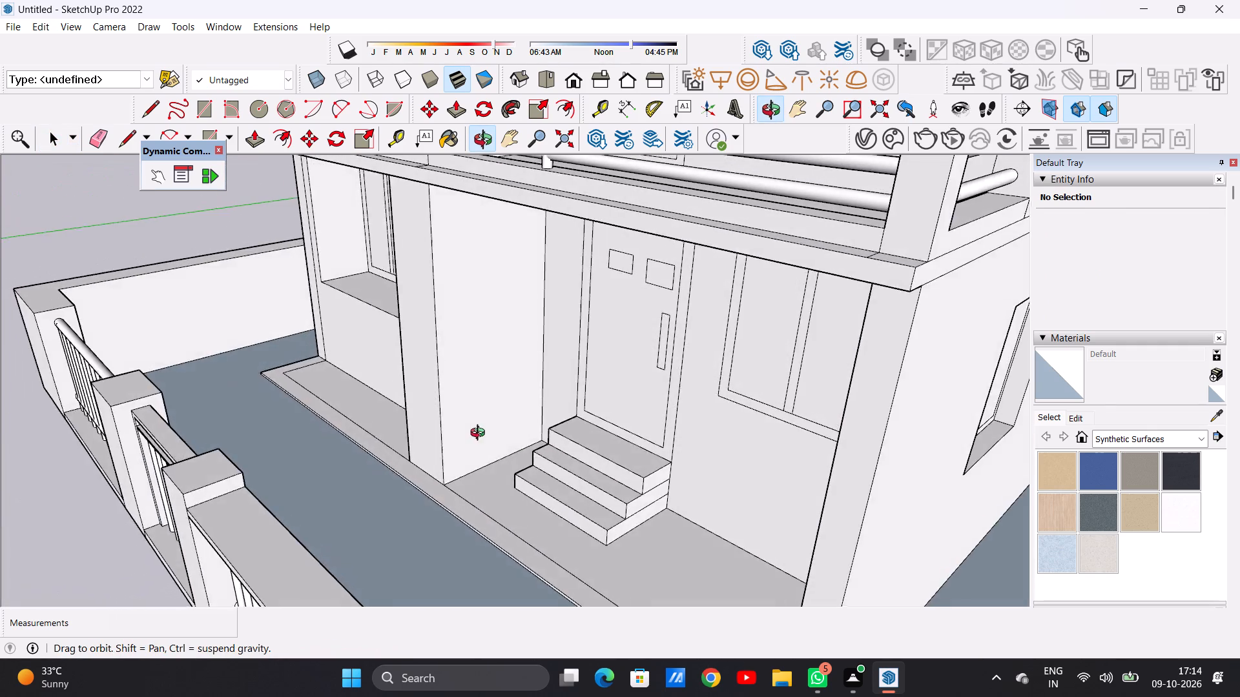
{"action": "middle_click_drag", "start_coordinate": [480, 434], "coordinate": [763, 402]}
{"action": "scroll", "coordinate": [628, 440], "scroll_direction": "down", "scroll_amount": 12}
{"action": "middle_click_drag", "start_coordinate": [491, 448], "coordinate": [611, 411]}
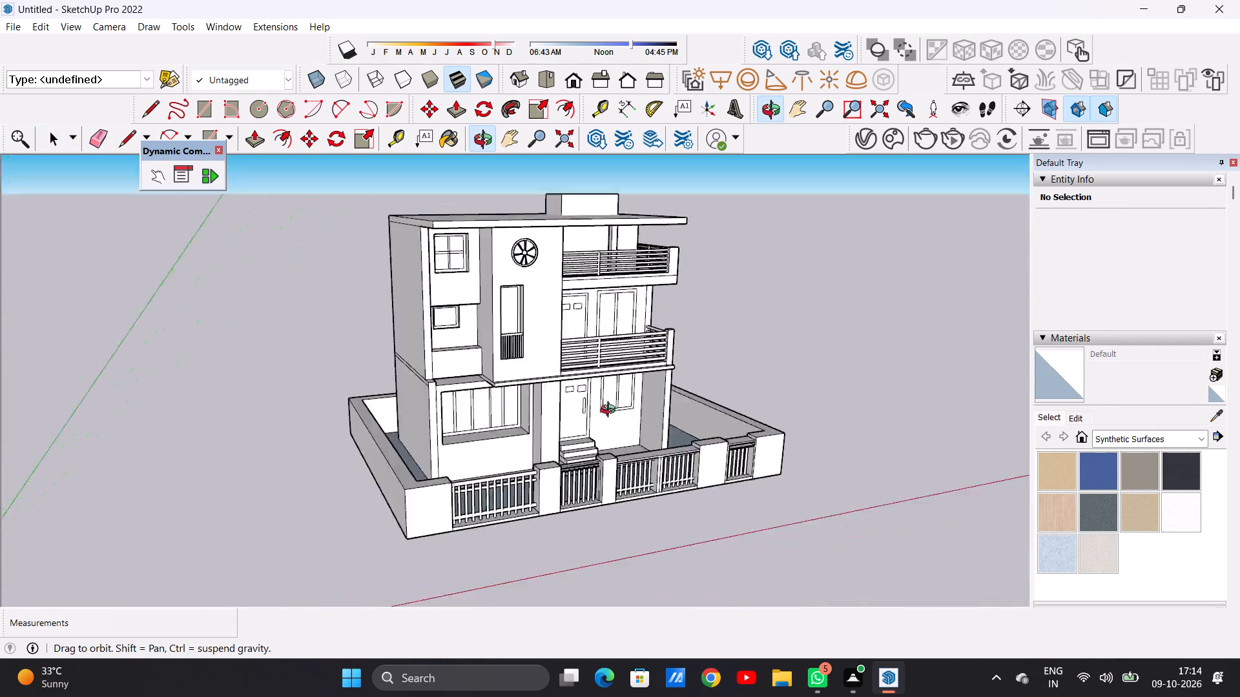
{"action": "middle_click_drag", "start_coordinate": [611, 411], "coordinate": [439, 434]}
{"action": "scroll", "coordinate": [539, 245], "scroll_direction": "up", "scroll_amount": 13}
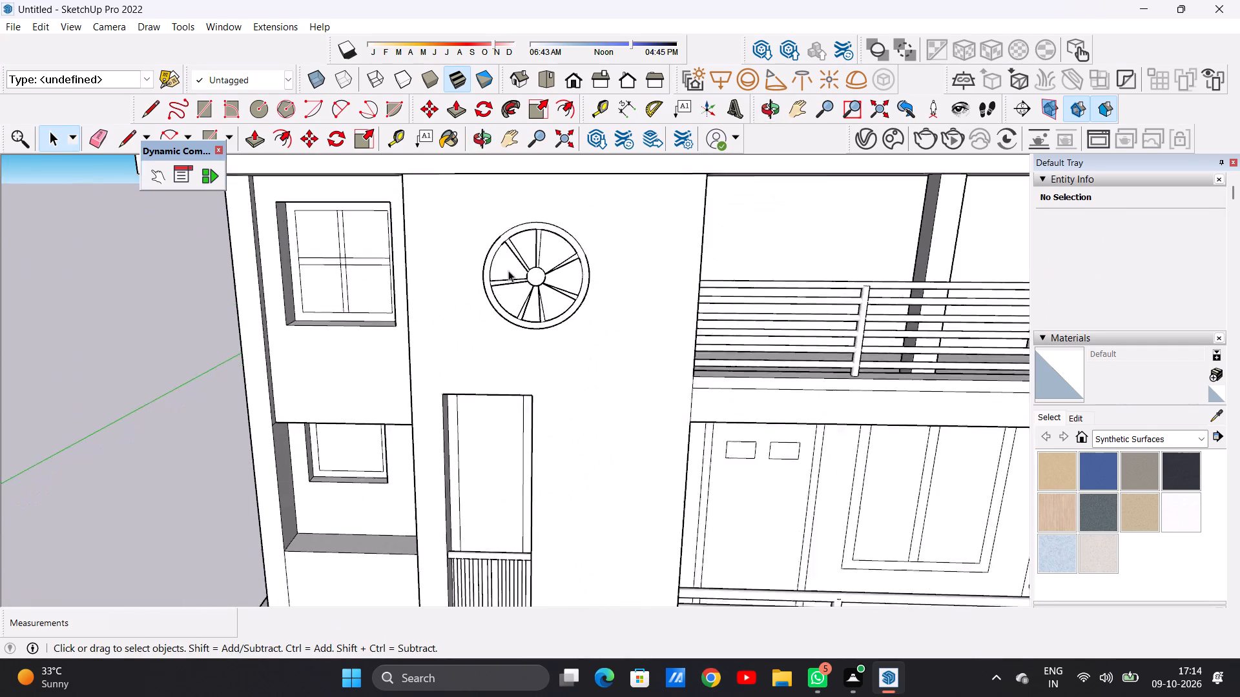
Examine the round spoked window and the surrounding upper facade from several angles.
{"action": "scroll", "coordinate": [508, 270], "scroll_direction": "up", "scroll_amount": 14}
{"action": "middle_click_drag", "start_coordinate": [590, 312], "coordinate": [571, 294]}
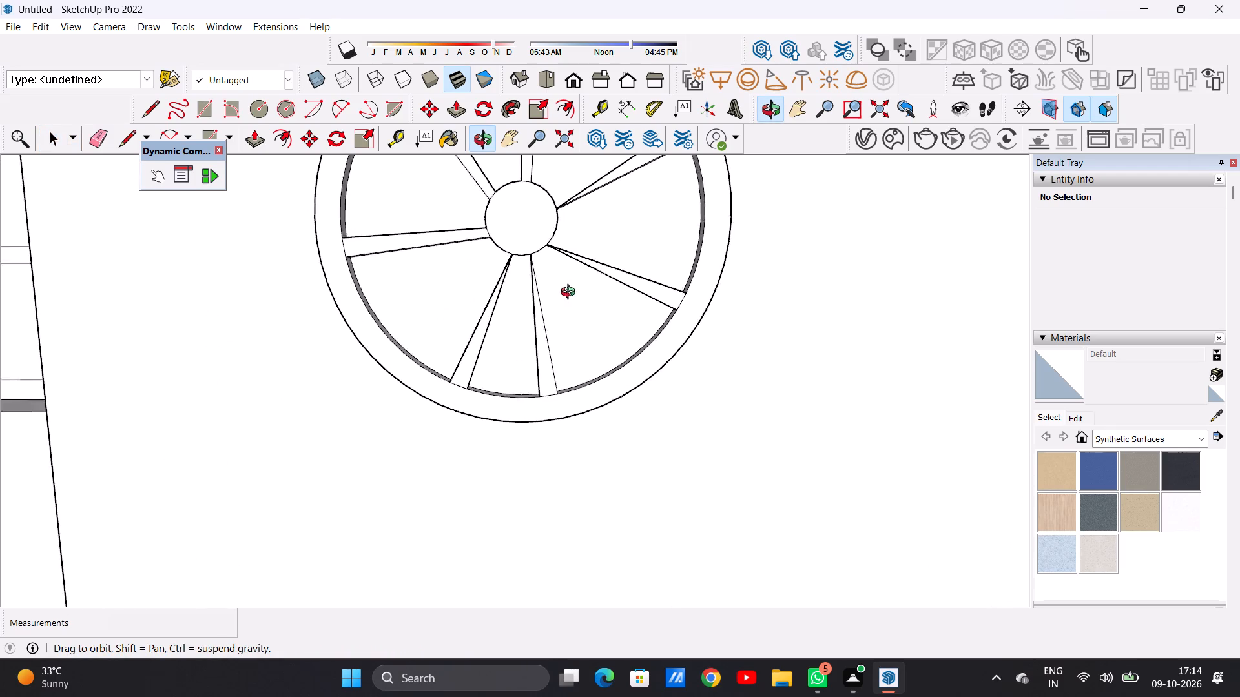
{"action": "middle_click_drag", "start_coordinate": [571, 294], "coordinate": [546, 370]}
{"action": "scroll", "coordinate": [546, 374], "scroll_direction": "down", "scroll_amount": 8}
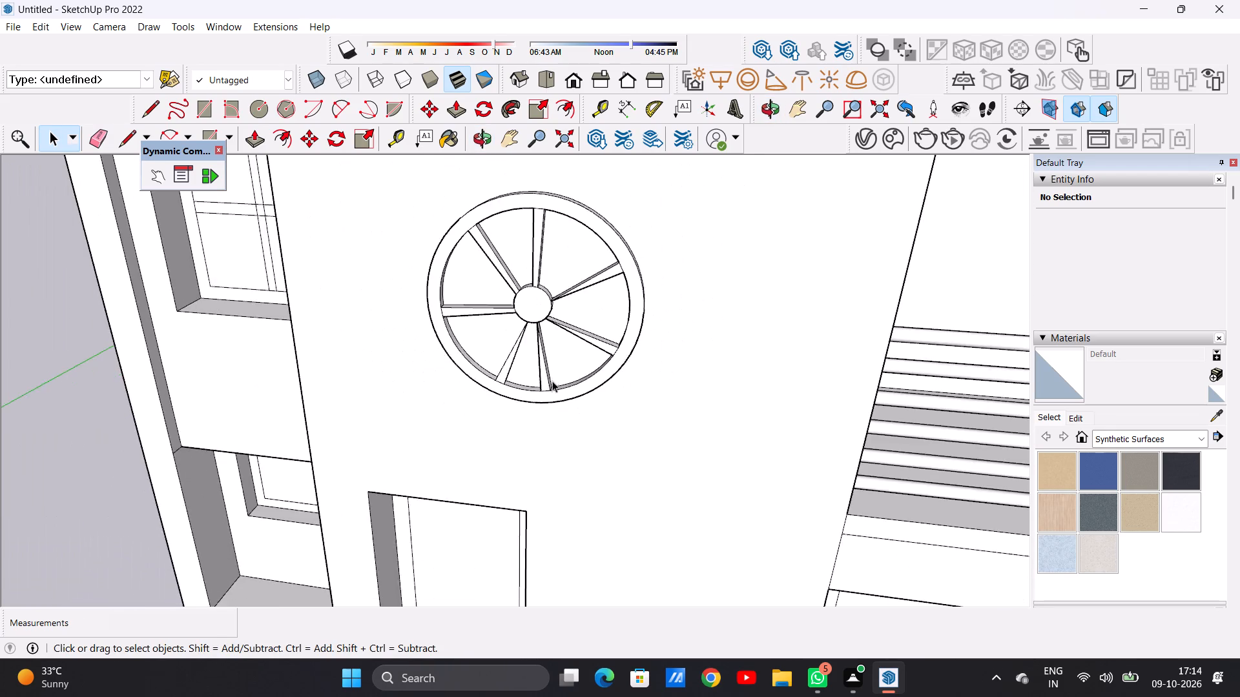
{"action": "scroll", "coordinate": [552, 381], "scroll_direction": "down", "scroll_amount": 9}
{"action": "middle_click_drag", "start_coordinate": [545, 379], "coordinate": [541, 334]}
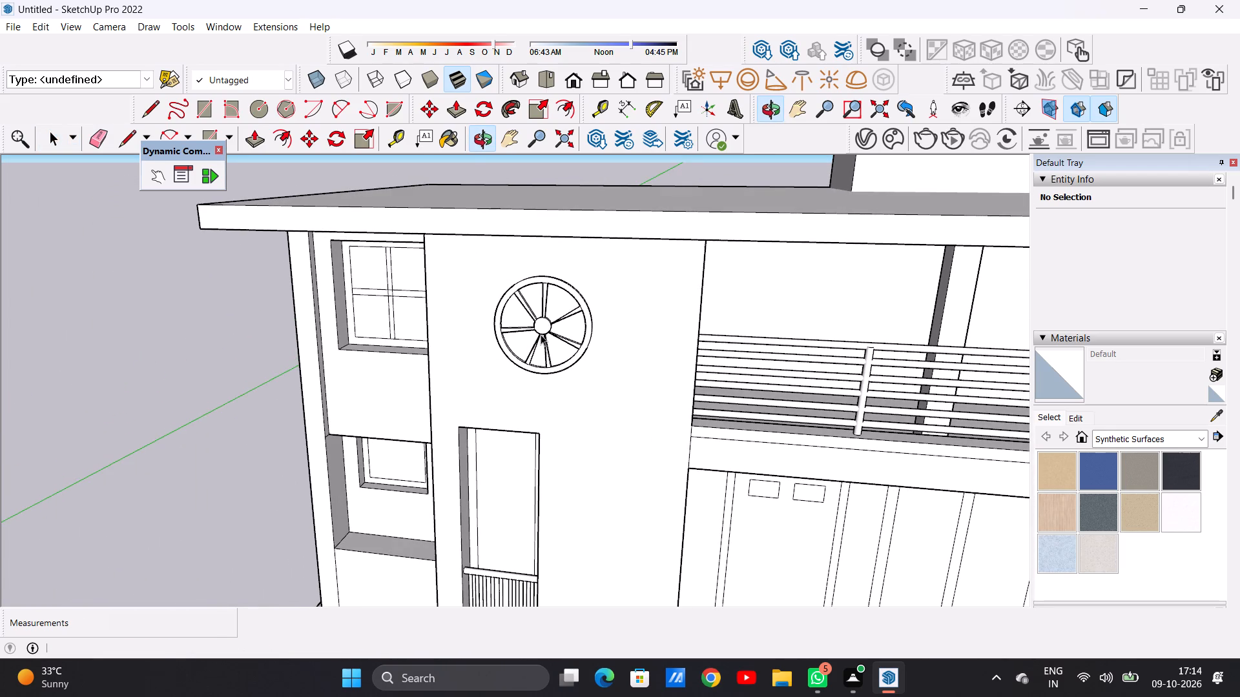
{"action": "scroll", "coordinate": [547, 338], "scroll_direction": "up", "scroll_amount": 4}
{"action": "scroll", "coordinate": [549, 342], "scroll_direction": "down", "scroll_amount": 6}
{"action": "scroll", "coordinate": [531, 354], "scroll_direction": "up", "scroll_amount": 1}
{"action": "middle_click_drag", "start_coordinate": [531, 354], "coordinate": [723, 318]}
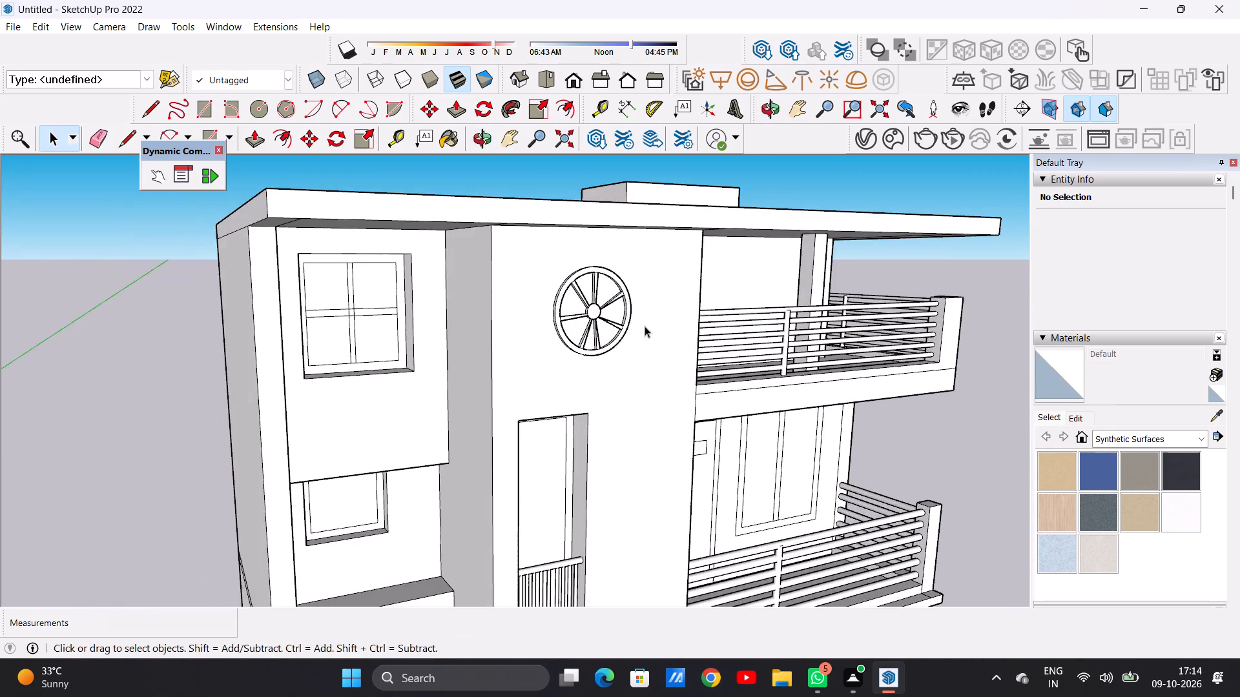
{"action": "middle_click_drag", "start_coordinate": [614, 332], "coordinate": [479, 334]}
Draw a small circle of about 10 9/16" radius at the centre of the round window's hub.
{"action": "scroll", "coordinate": [479, 334], "scroll_direction": "up", "scroll_amount": 6}
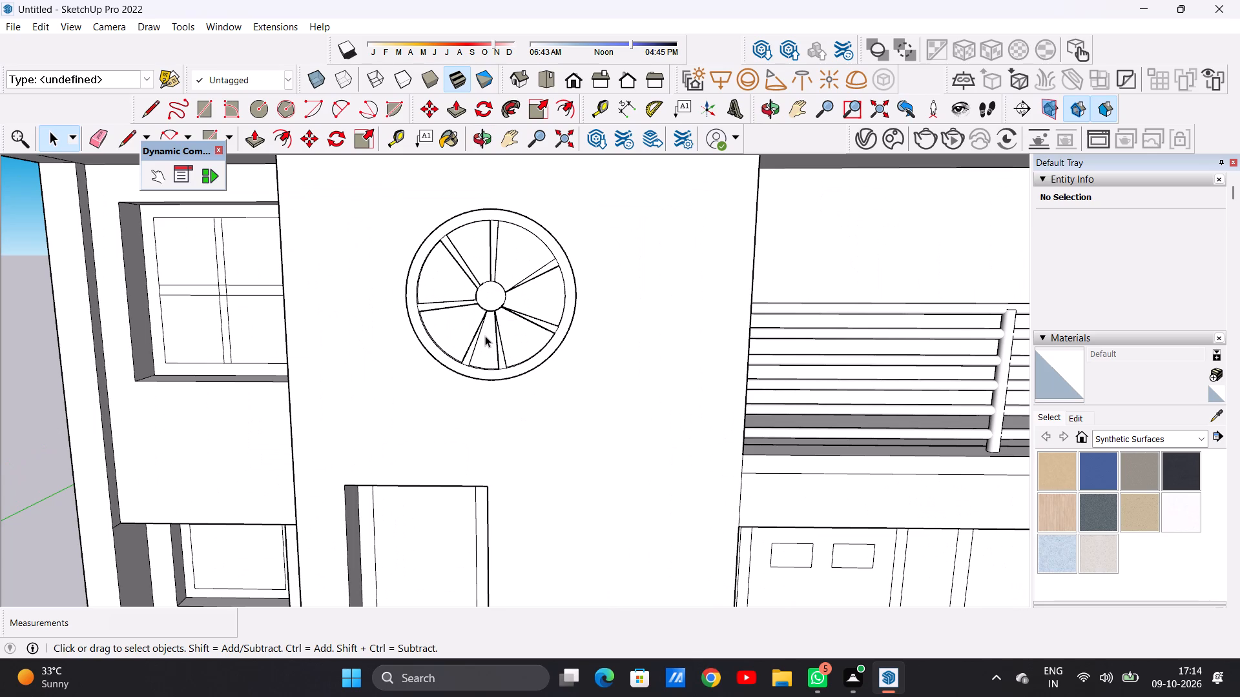
{"action": "scroll", "coordinate": [474, 303], "scroll_direction": "up", "scroll_amount": 13}
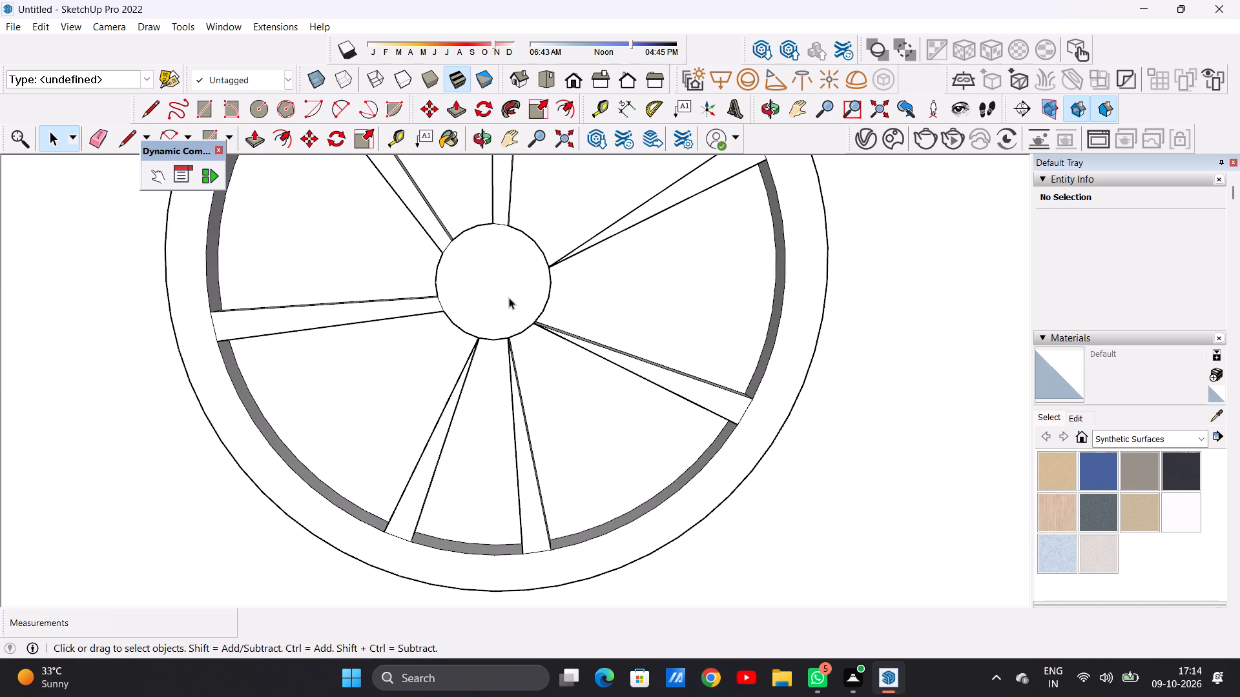
{"action": "key", "text": "c"}
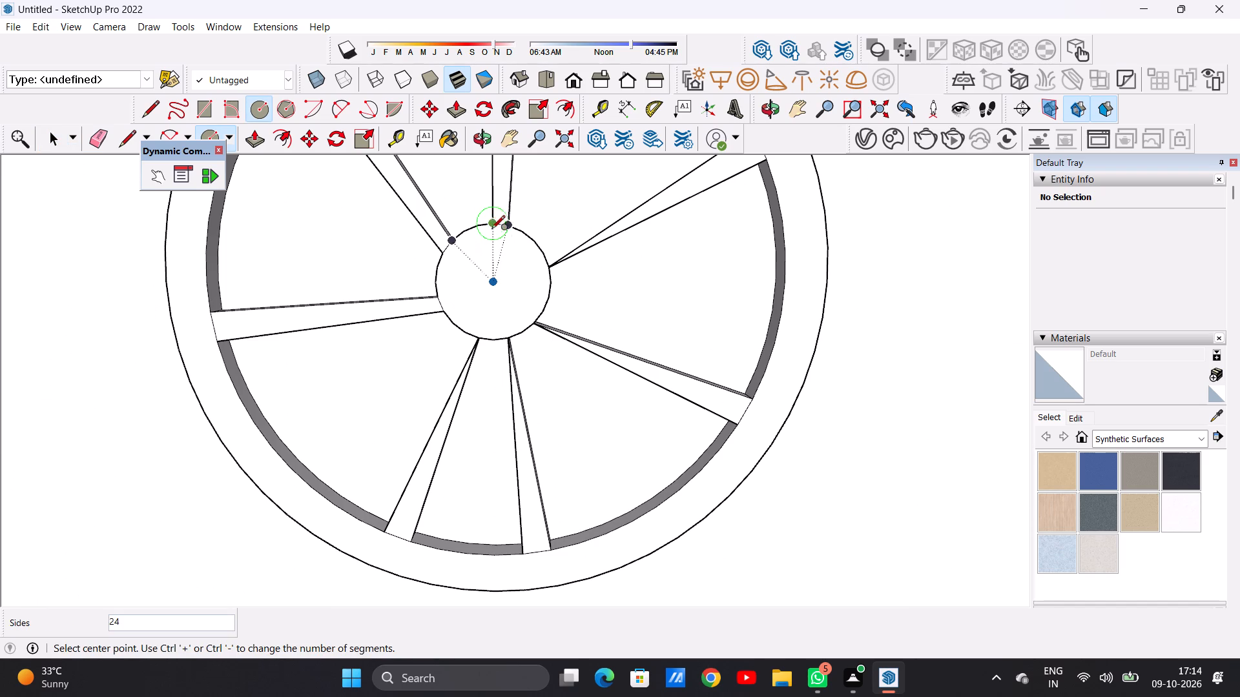
{"action": "left_click", "coordinate": [491, 284]}
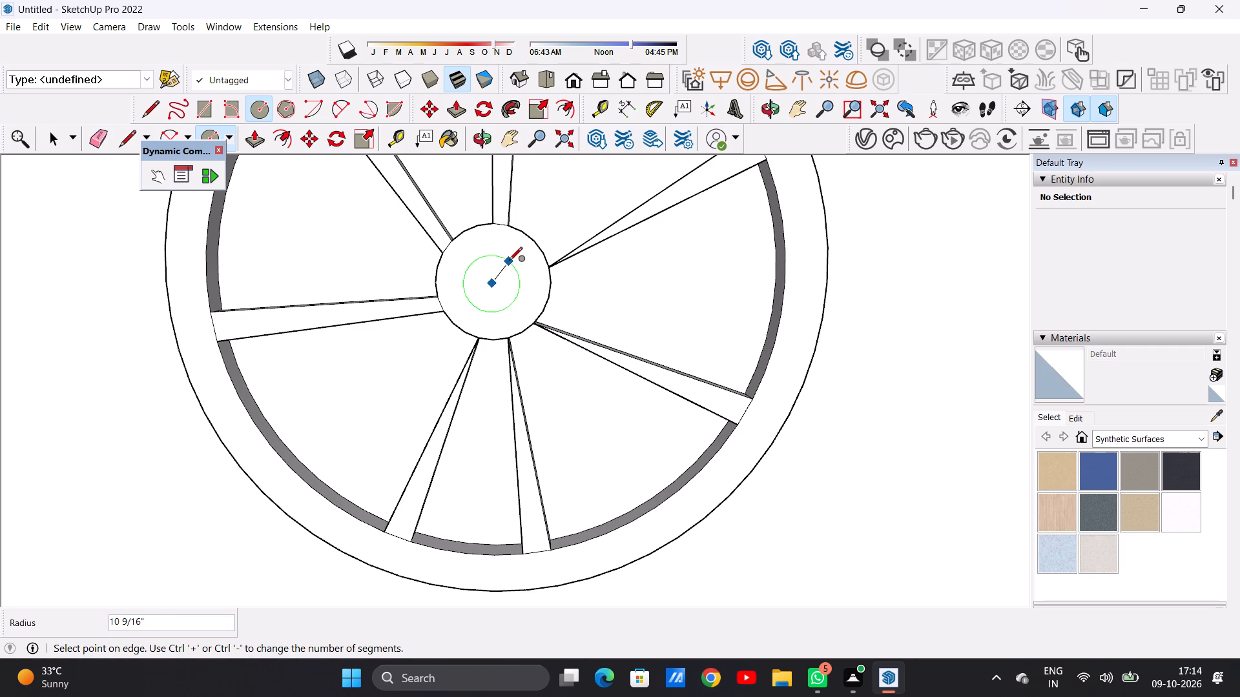
{"action": "left_click", "coordinate": [509, 261]}
{"action": "key", "text": "space"}
Examine the round window's hub, spokes and rim from the front and from oblique angles.
{"action": "scroll", "coordinate": [502, 298], "scroll_direction": "down", "scroll_amount": 15}
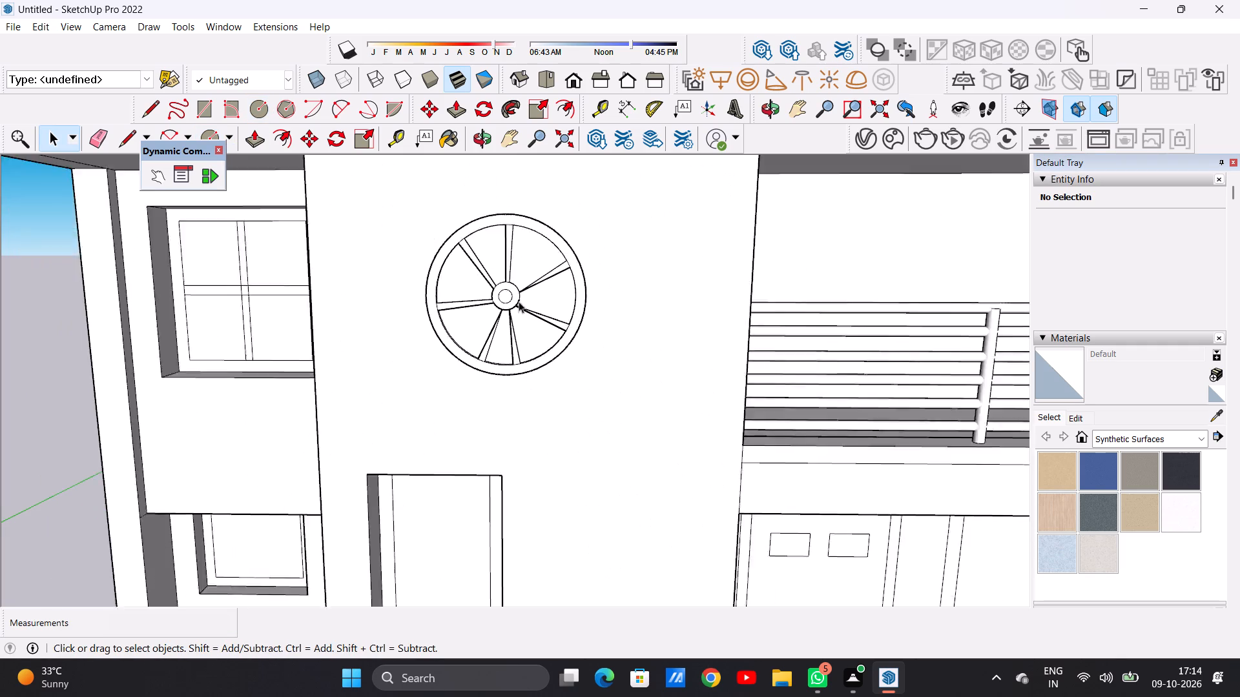
{"action": "scroll", "coordinate": [519, 301], "scroll_direction": "down", "scroll_amount": 11}
{"action": "scroll", "coordinate": [519, 296], "scroll_direction": "up", "scroll_amount": 20}
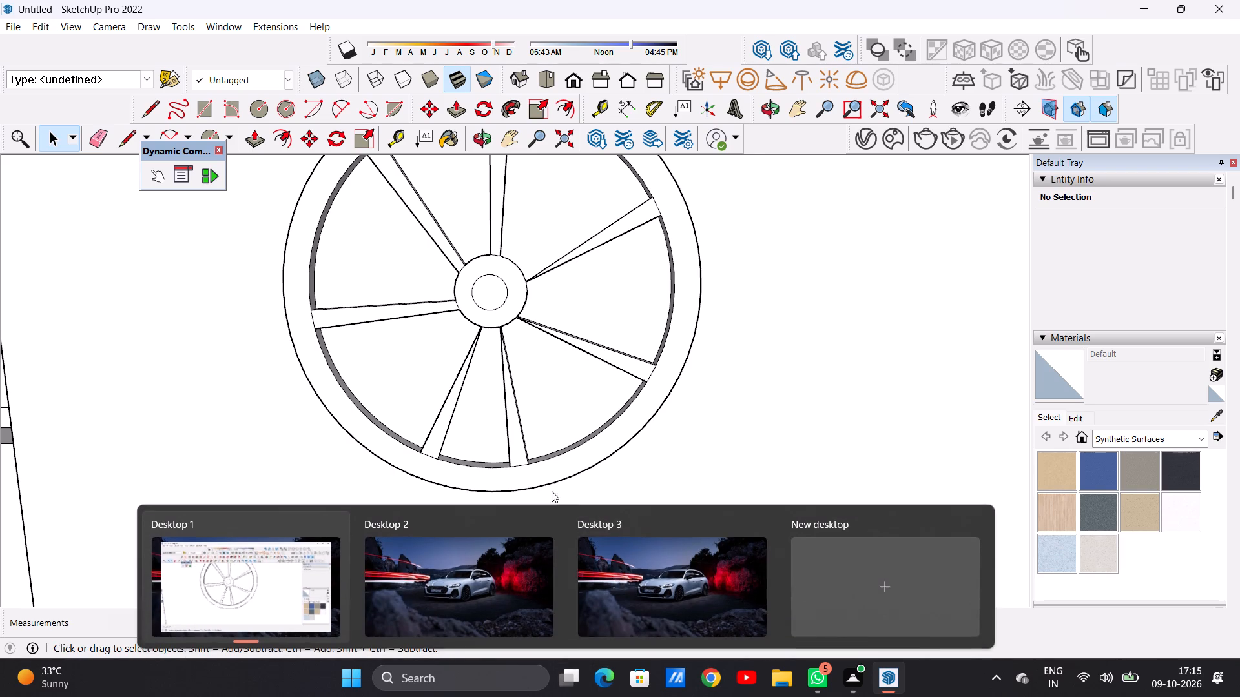
{"action": "scroll", "coordinate": [519, 461], "scroll_direction": "down", "scroll_amount": 20}
{"action": "scroll", "coordinate": [553, 413], "scroll_direction": "up", "scroll_amount": 5}
{"action": "scroll", "coordinate": [557, 425], "scroll_direction": "down", "scroll_amount": 1}
{"action": "scroll", "coordinate": [558, 425], "scroll_direction": "up", "scroll_amount": 3}
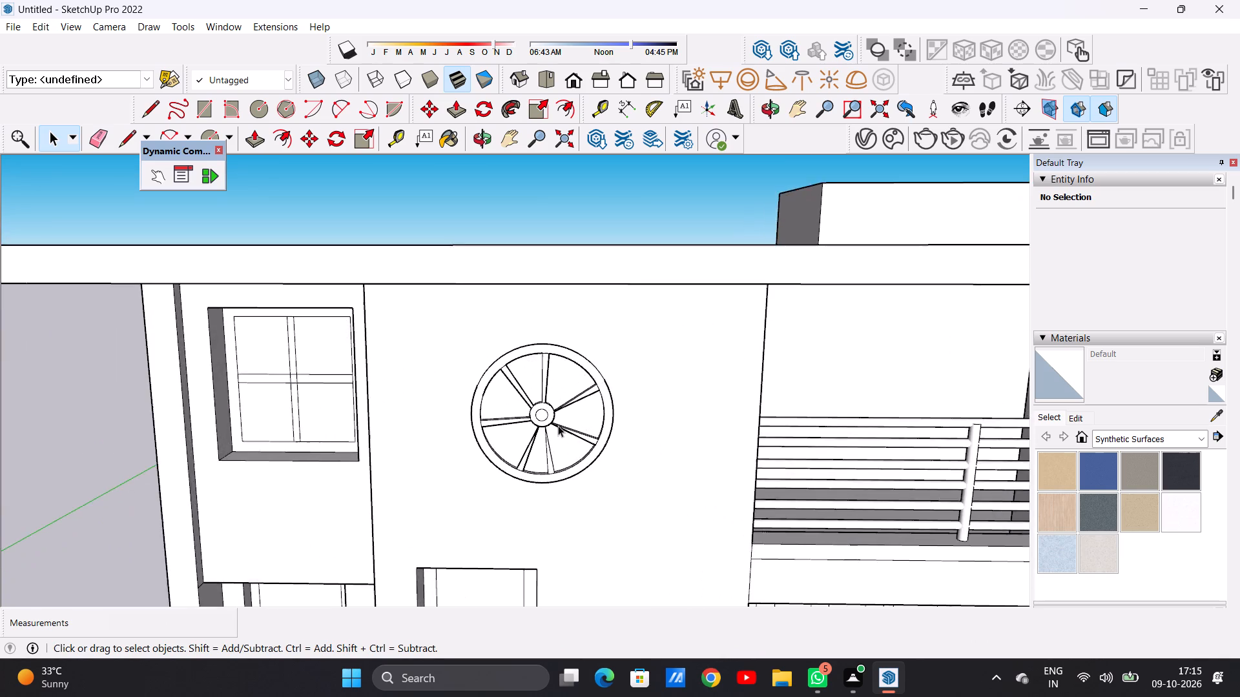
{"action": "scroll", "coordinate": [558, 425], "scroll_direction": "up", "scroll_amount": 14}
{"action": "middle_click_drag", "start_coordinate": [540, 403], "coordinate": [448, 399]}
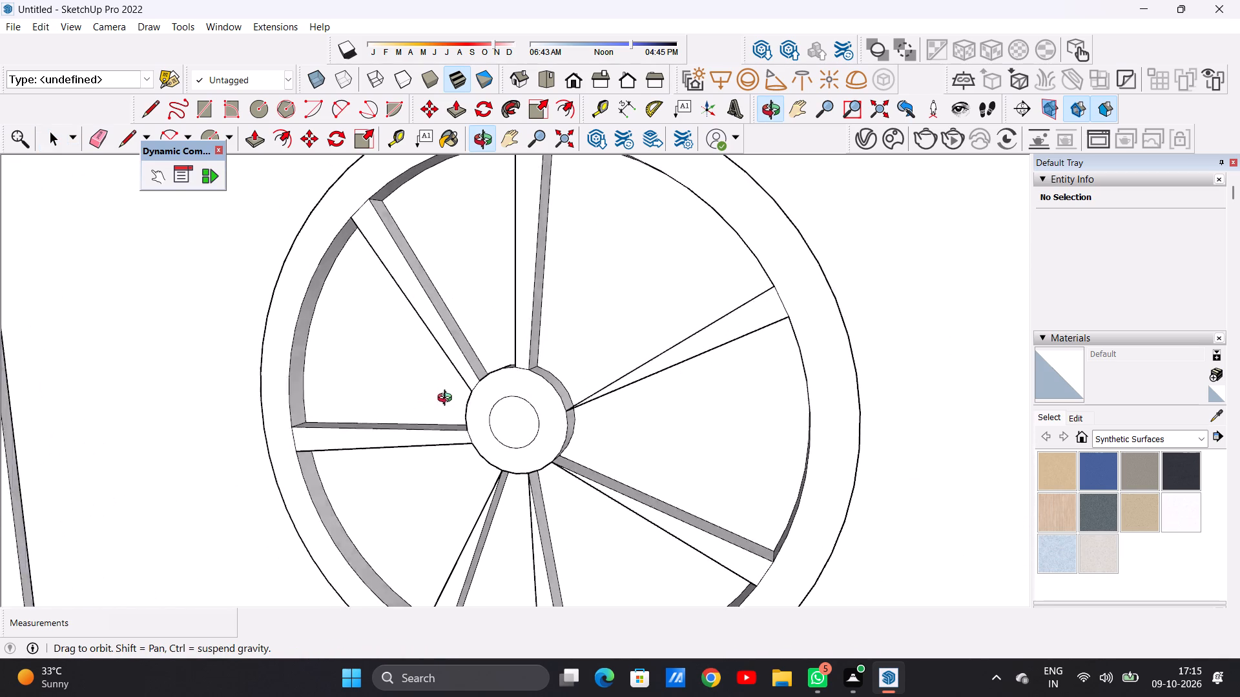
{"action": "middle_click_drag", "start_coordinate": [448, 399], "coordinate": [455, 392]}
{"action": "scroll", "coordinate": [455, 391], "scroll_direction": "down", "scroll_amount": 11}
{"action": "middle_click_drag", "start_coordinate": [532, 381], "coordinate": [380, 412]}
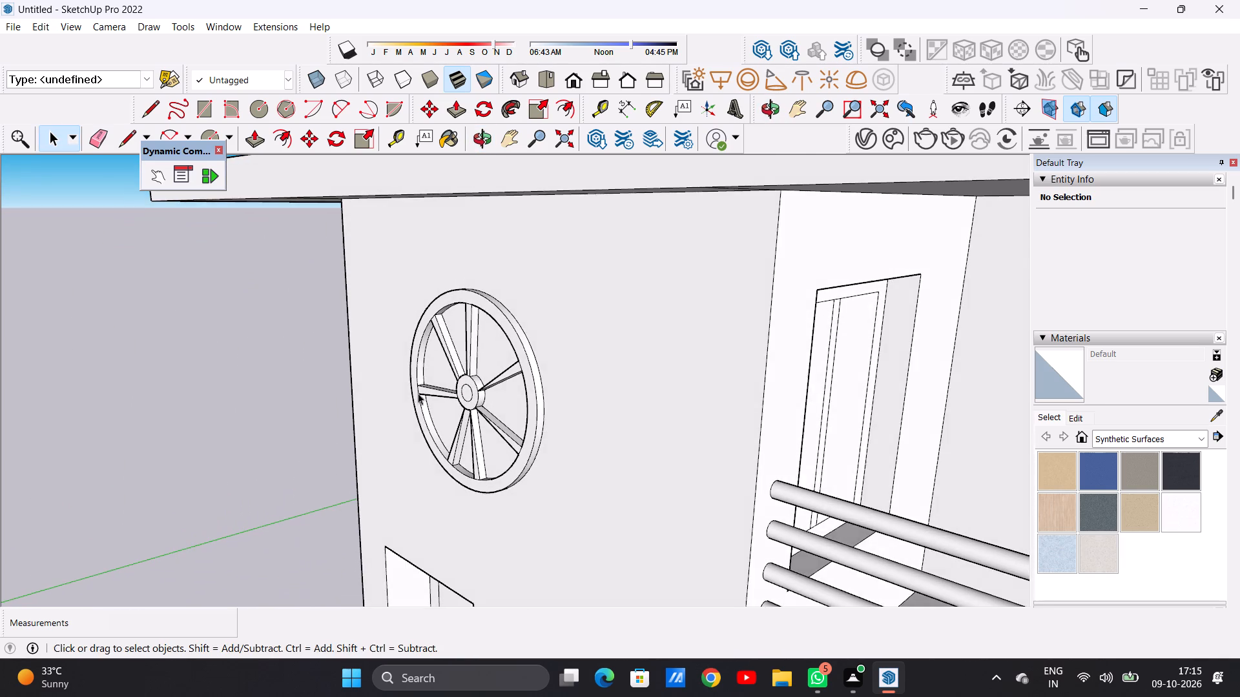
{"action": "scroll", "coordinate": [466, 383], "scroll_direction": "up", "scroll_amount": 4}
{"action": "scroll", "coordinate": [482, 388], "scroll_direction": "down", "scroll_amount": 11}
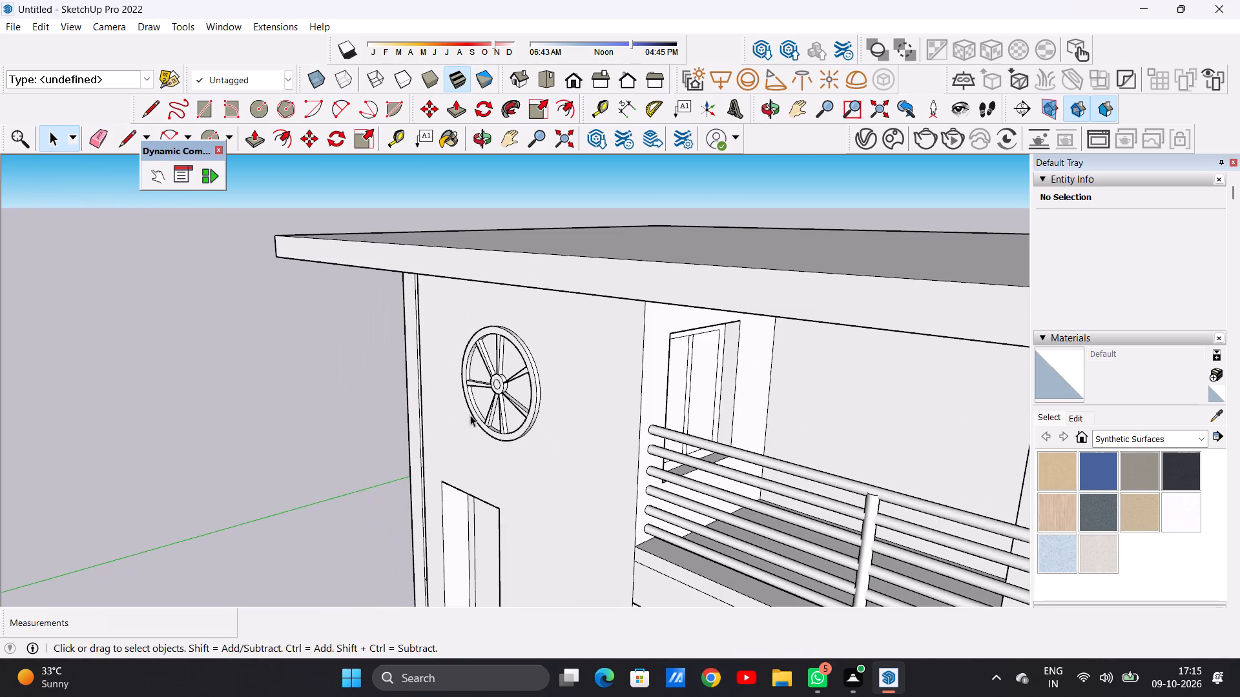
{"action": "middle_click_drag", "start_coordinate": [471, 416], "coordinate": [481, 419]}
{"action": "scroll", "coordinate": [519, 388], "scroll_direction": "up", "scroll_amount": 14}
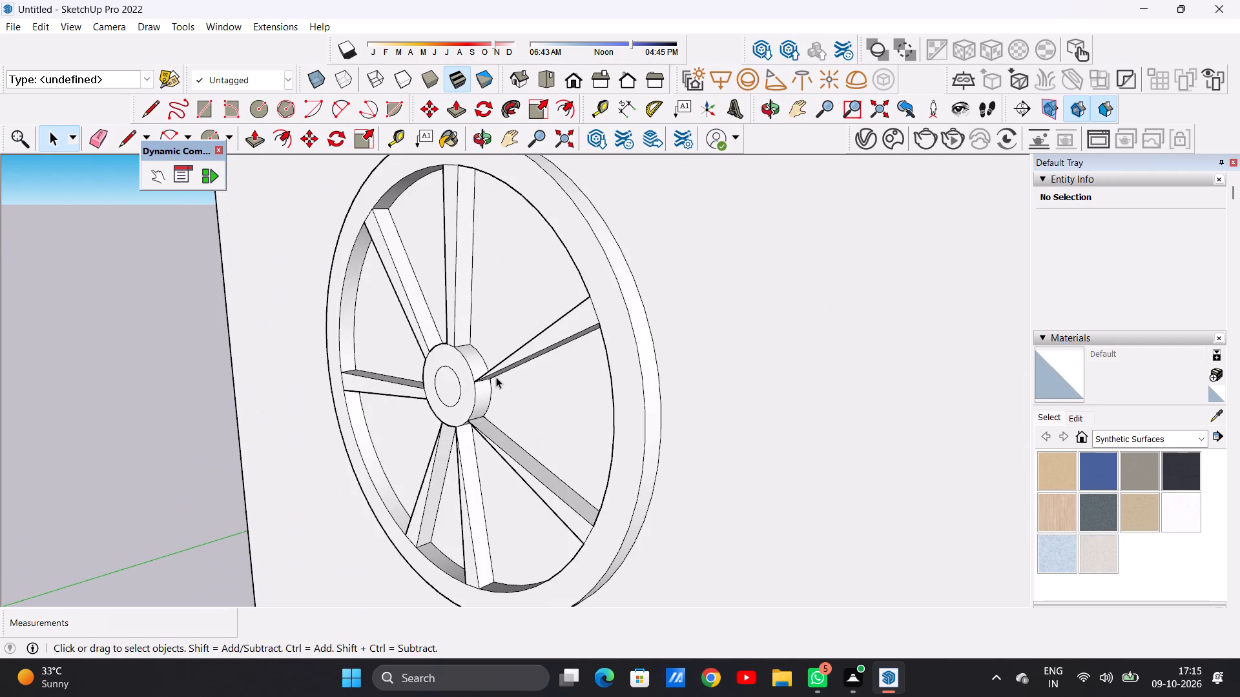
{"action": "scroll", "coordinate": [517, 365], "scroll_direction": "down", "scroll_amount": 14}
{"action": "scroll", "coordinate": [537, 363], "scroll_direction": "up", "scroll_amount": 16}
{"action": "scroll", "coordinate": [537, 375], "scroll_direction": "down", "scroll_amount": 10}
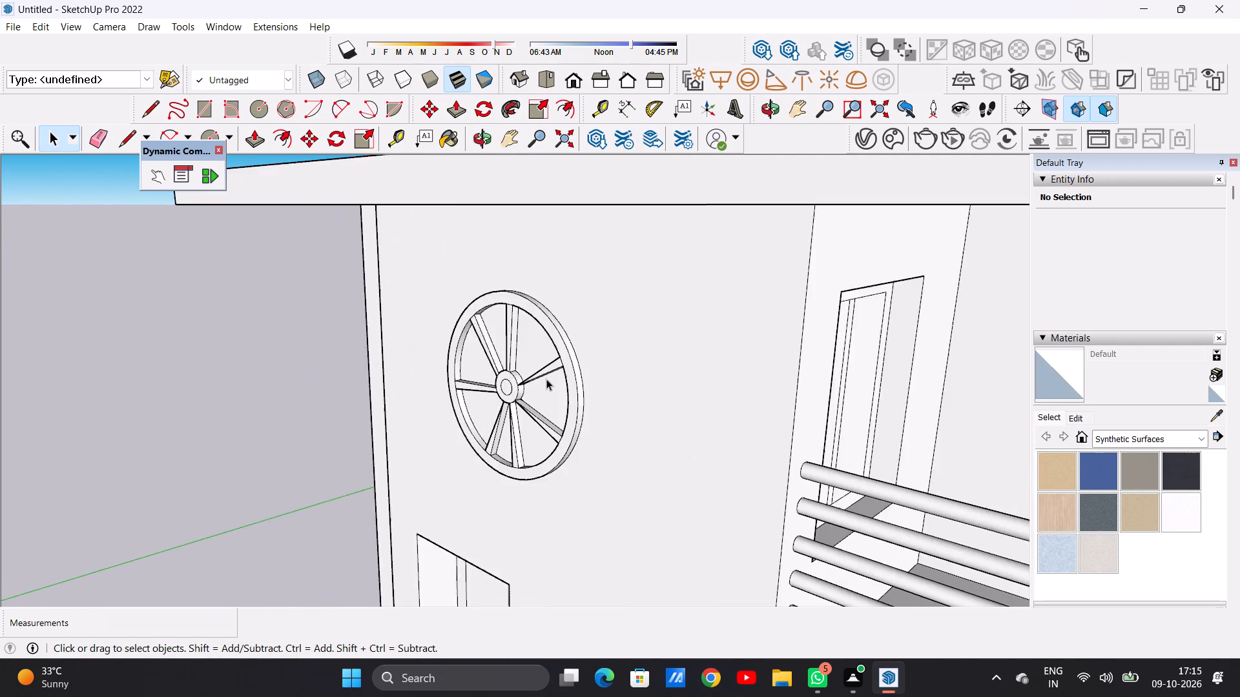
{"action": "scroll", "coordinate": [546, 379], "scroll_direction": "down", "scroll_amount": 8}
{"action": "middle_click_drag", "start_coordinate": [516, 407], "coordinate": [470, 398]}
{"action": "scroll", "coordinate": [540, 355], "scroll_direction": "up", "scroll_amount": 8}
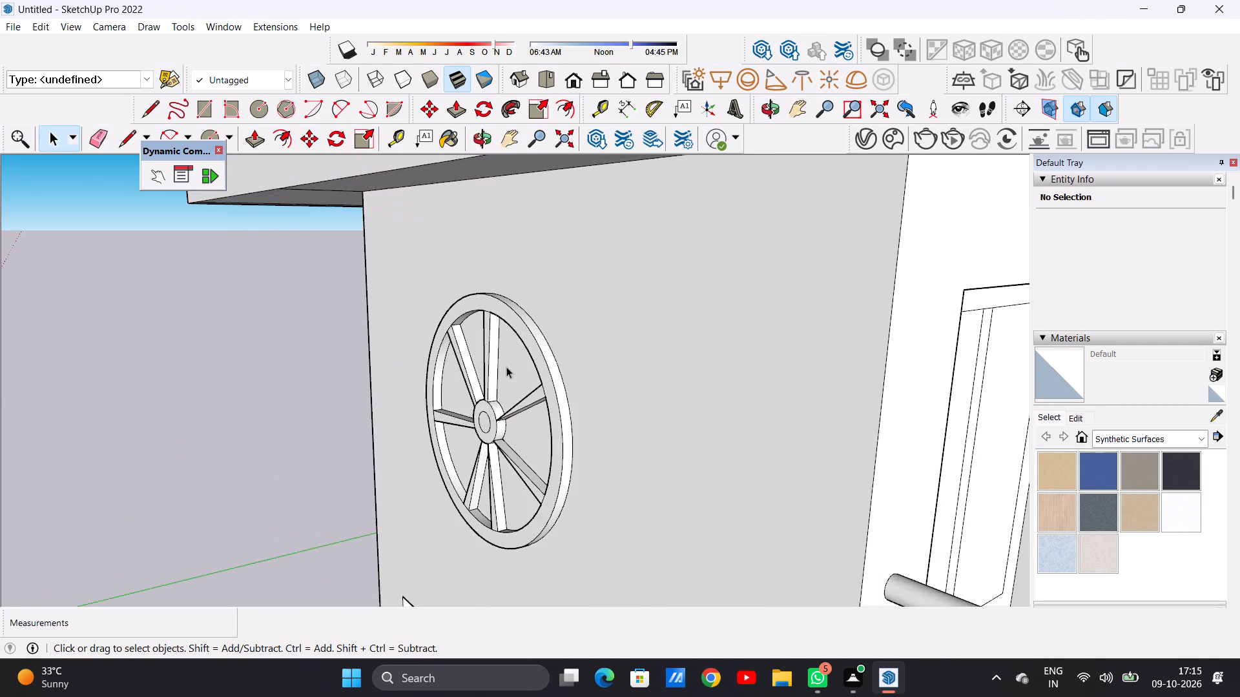
{"action": "scroll", "coordinate": [506, 367], "scroll_direction": "up", "scroll_amount": 5}
{"action": "scroll", "coordinate": [506, 411], "scroll_direction": "down", "scroll_amount": 20}
{"action": "middle_click_drag", "start_coordinate": [511, 427], "coordinate": [675, 399]}
{"action": "scroll", "coordinate": [546, 422], "scroll_direction": "down", "scroll_amount": 11}
{"action": "middle_click_drag", "start_coordinate": [526, 443], "coordinate": [578, 413]}
{"action": "scroll", "coordinate": [532, 414], "scroll_direction": "up", "scroll_amount": 13}
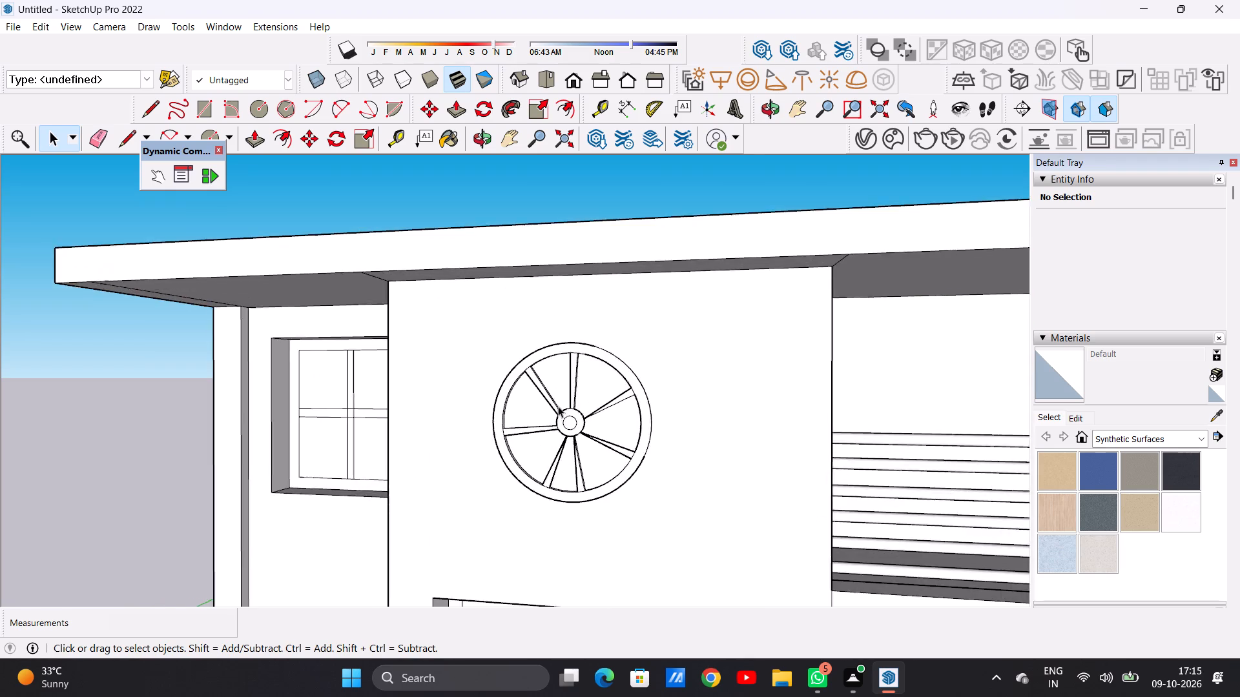
{"action": "scroll", "coordinate": [558, 406], "scroll_direction": "up", "scroll_amount": 10}
Examine the whole house front, including the boundary wall and gates, from lower and higher viewpoints.
{"action": "scroll", "coordinate": [538, 427], "scroll_direction": "down", "scroll_amount": 20}
{"action": "scroll", "coordinate": [538, 427], "scroll_direction": "down", "scroll_amount": 9}
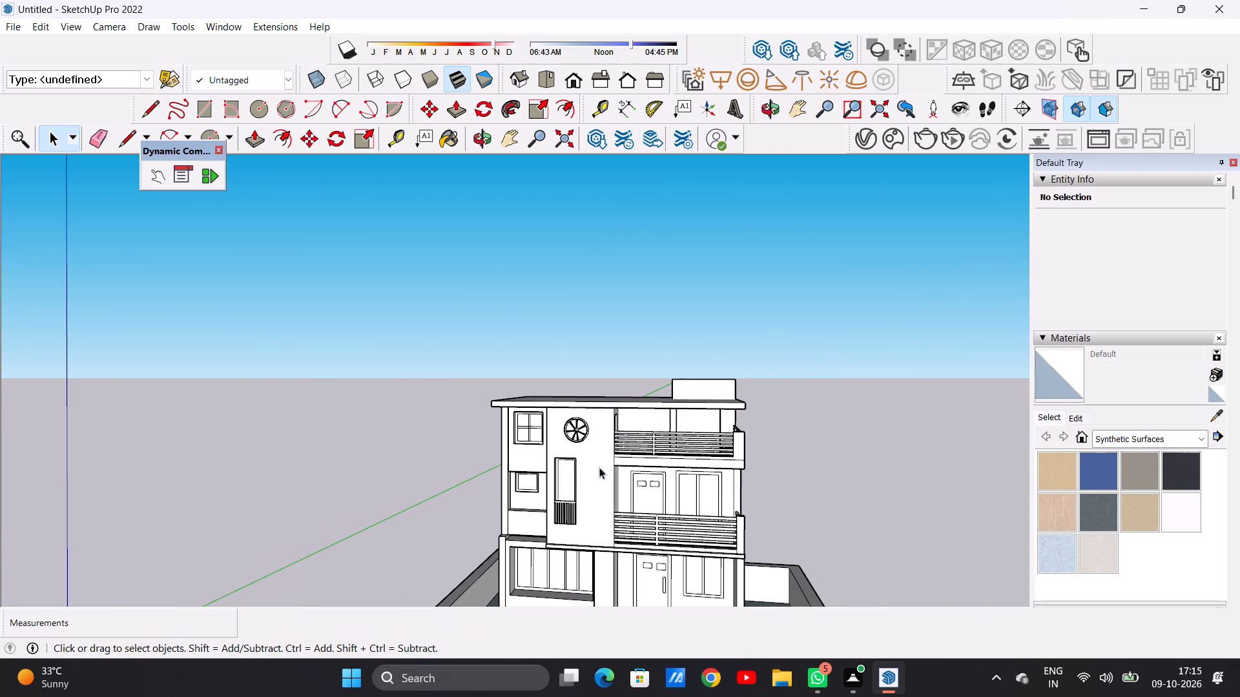
{"action": "scroll", "coordinate": [606, 464], "scroll_direction": "down", "scroll_amount": 13}
{"action": "scroll", "coordinate": [572, 516], "scroll_direction": "up", "scroll_amount": 7}
{"action": "scroll", "coordinate": [602, 566], "scroll_direction": "up", "scroll_amount": 9}
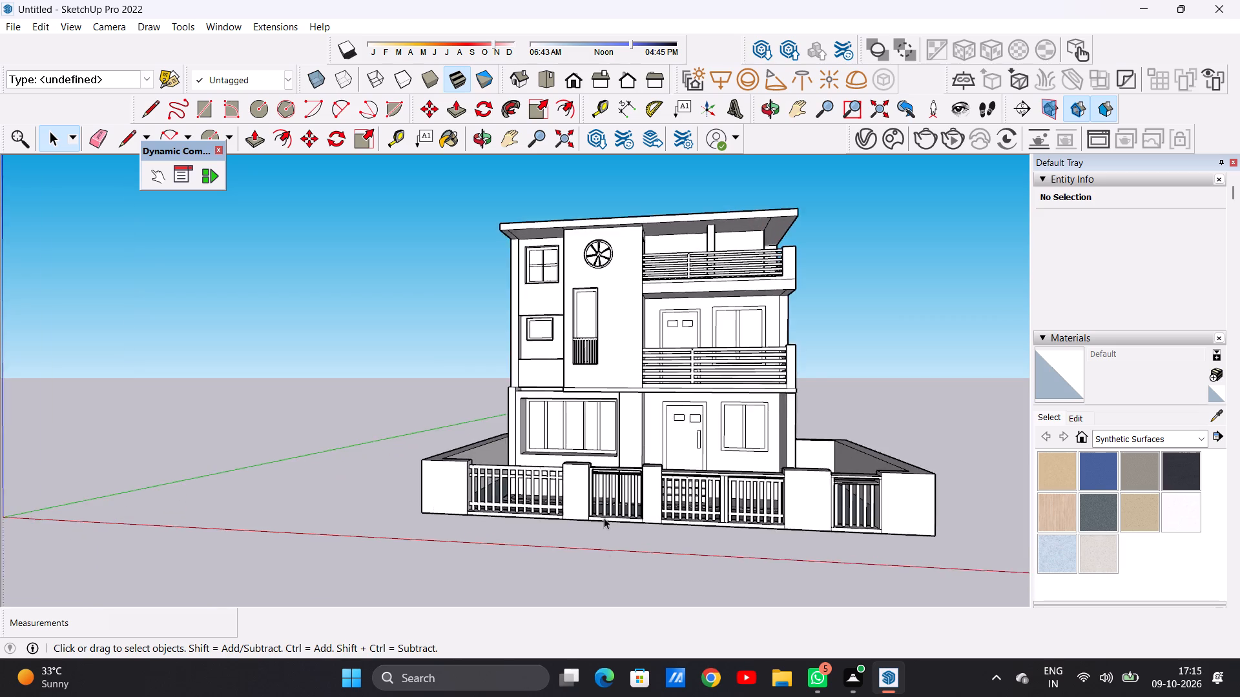
{"action": "scroll", "coordinate": [609, 494], "scroll_direction": "up", "scroll_amount": 11}
{"action": "scroll", "coordinate": [621, 467], "scroll_direction": "down", "scroll_amount": 14}
{"action": "scroll", "coordinate": [637, 463], "scroll_direction": "up", "scroll_amount": 1}
{"action": "middle_click_drag", "start_coordinate": [641, 465], "coordinate": [662, 555]}
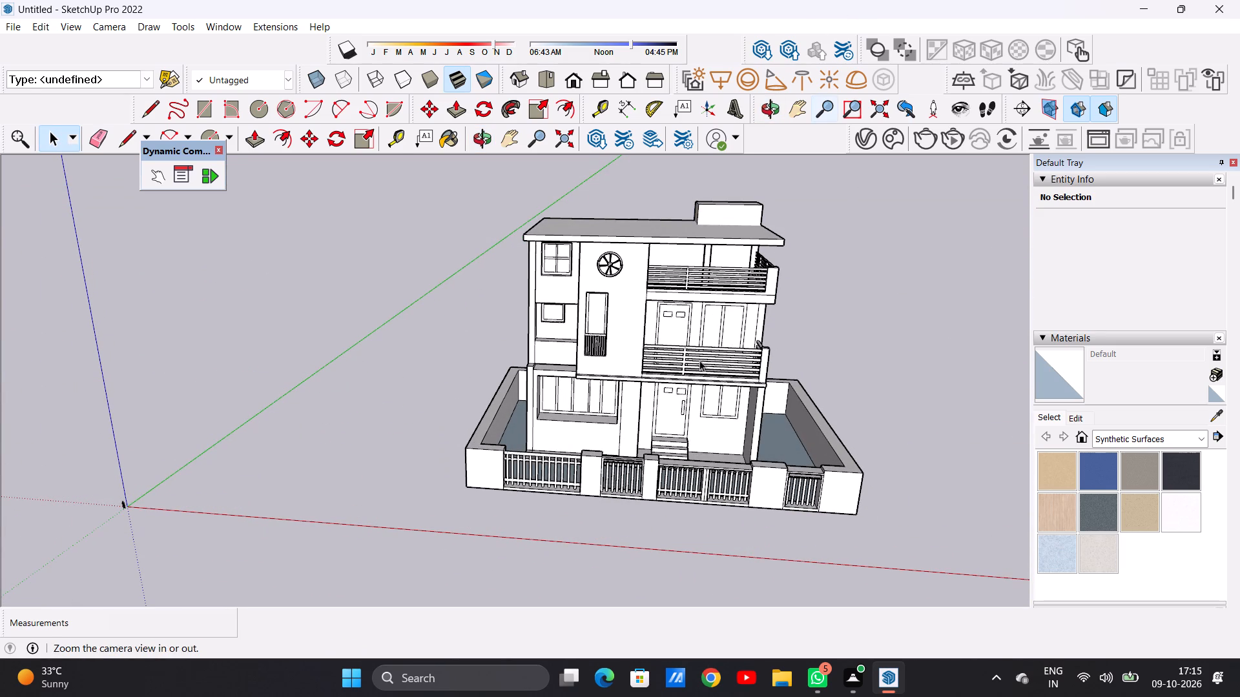
{"action": "scroll", "coordinate": [656, 344], "scroll_direction": "up", "scroll_amount": 9}
{"action": "scroll", "coordinate": [651, 383], "scroll_direction": "down", "scroll_amount": 1}
{"action": "scroll", "coordinate": [651, 383], "scroll_direction": "up", "scroll_amount": 4}
{"action": "middle_click_drag", "start_coordinate": [660, 494], "coordinate": [673, 387]}
{"action": "scroll", "coordinate": [677, 481], "scroll_direction": "down", "scroll_amount": 2}
{"action": "scroll", "coordinate": [677, 481], "scroll_direction": "up", "scroll_amount": 1}
{"action": "scroll", "coordinate": [674, 481], "scroll_direction": "down", "scroll_amount": 7}
{"action": "scroll", "coordinate": [752, 532], "scroll_direction": "up", "scroll_amount": 8}
Examine the ground-floor door with its panels and handle, the adjacent windows and the balcony above.
{"action": "middle_click_drag", "start_coordinate": [692, 480], "coordinate": [696, 542]}
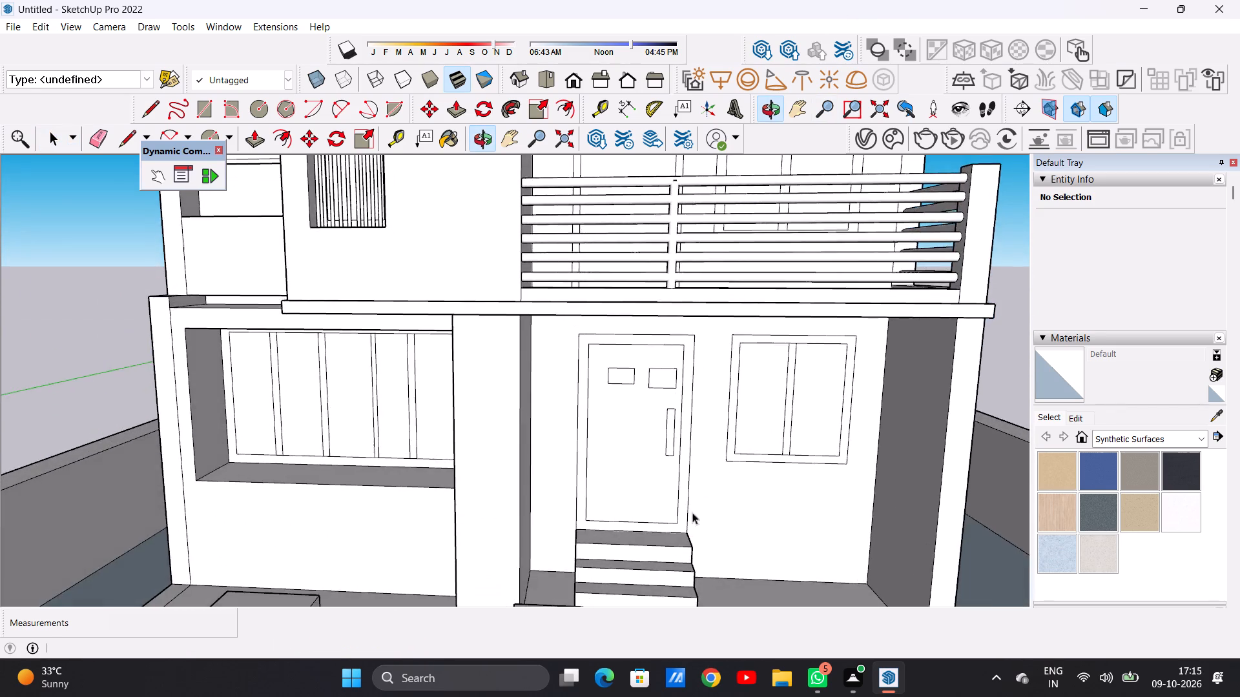
{"action": "scroll", "coordinate": [688, 463], "scroll_direction": "up", "scroll_amount": 3}
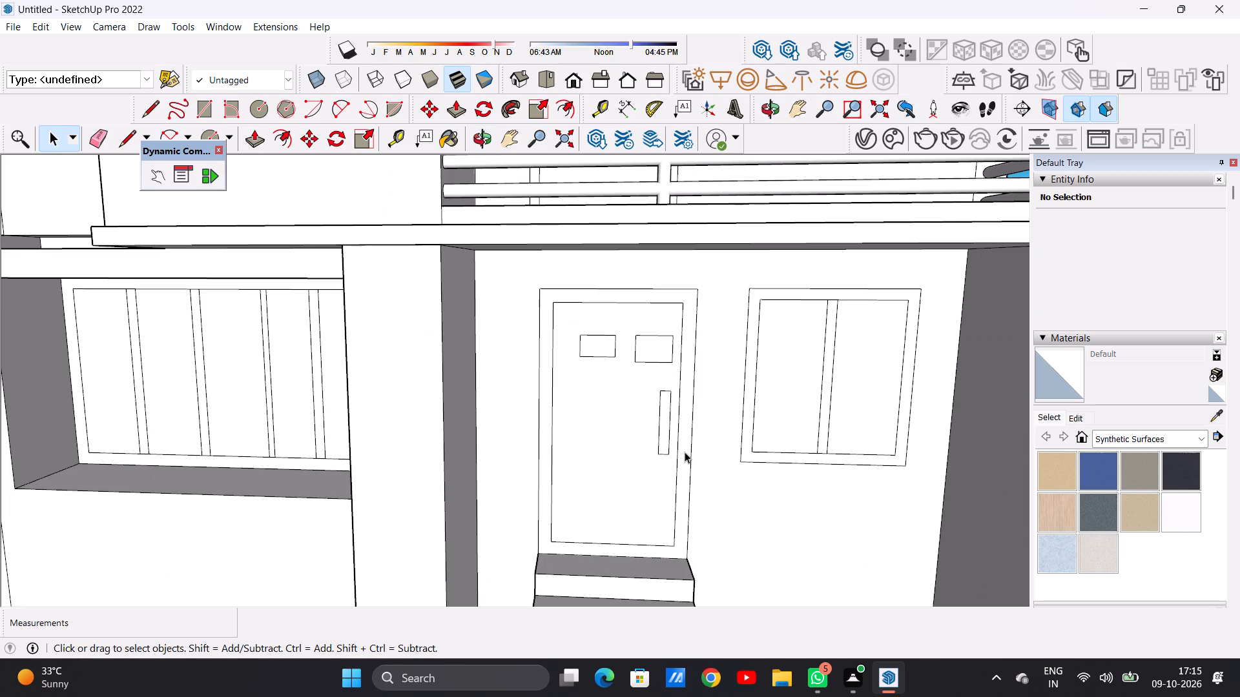
{"action": "scroll", "coordinate": [628, 316], "scroll_direction": "up", "scroll_amount": 3}
{"action": "scroll", "coordinate": [692, 390], "scroll_direction": "down", "scroll_amount": 9}
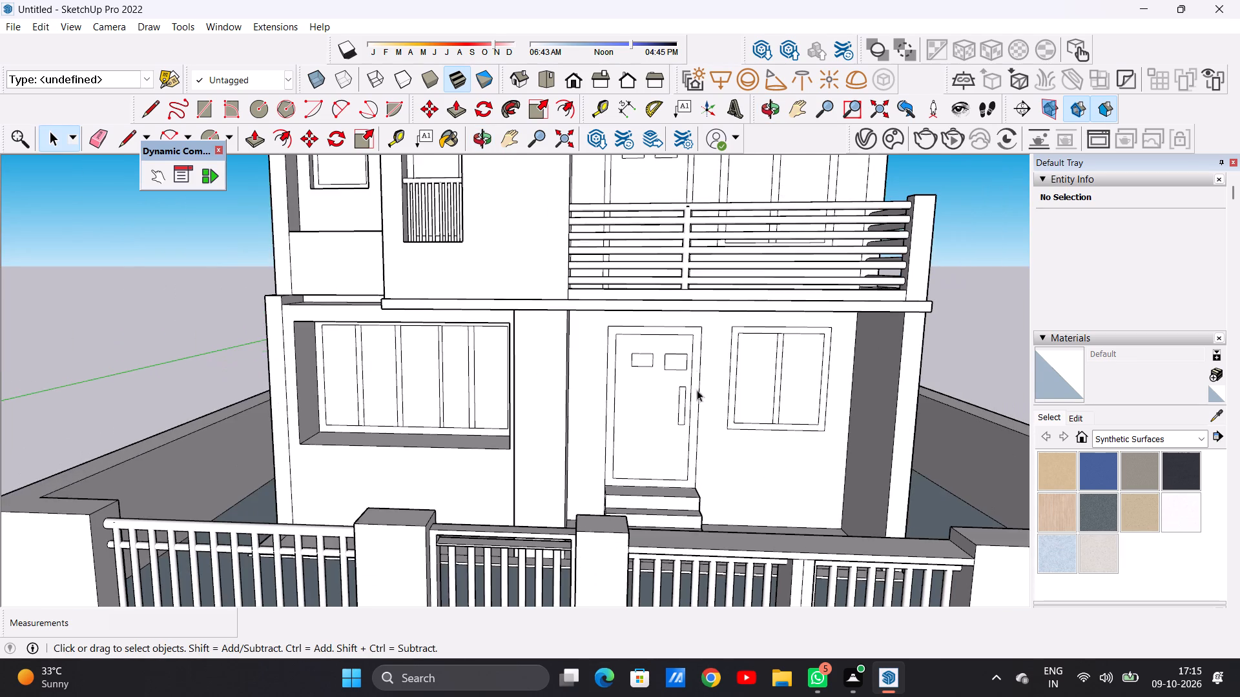
{"action": "middle_click_drag", "start_coordinate": [696, 422], "coordinate": [690, 396]}
{"action": "middle_click_drag", "start_coordinate": [681, 403], "coordinate": [664, 462]}
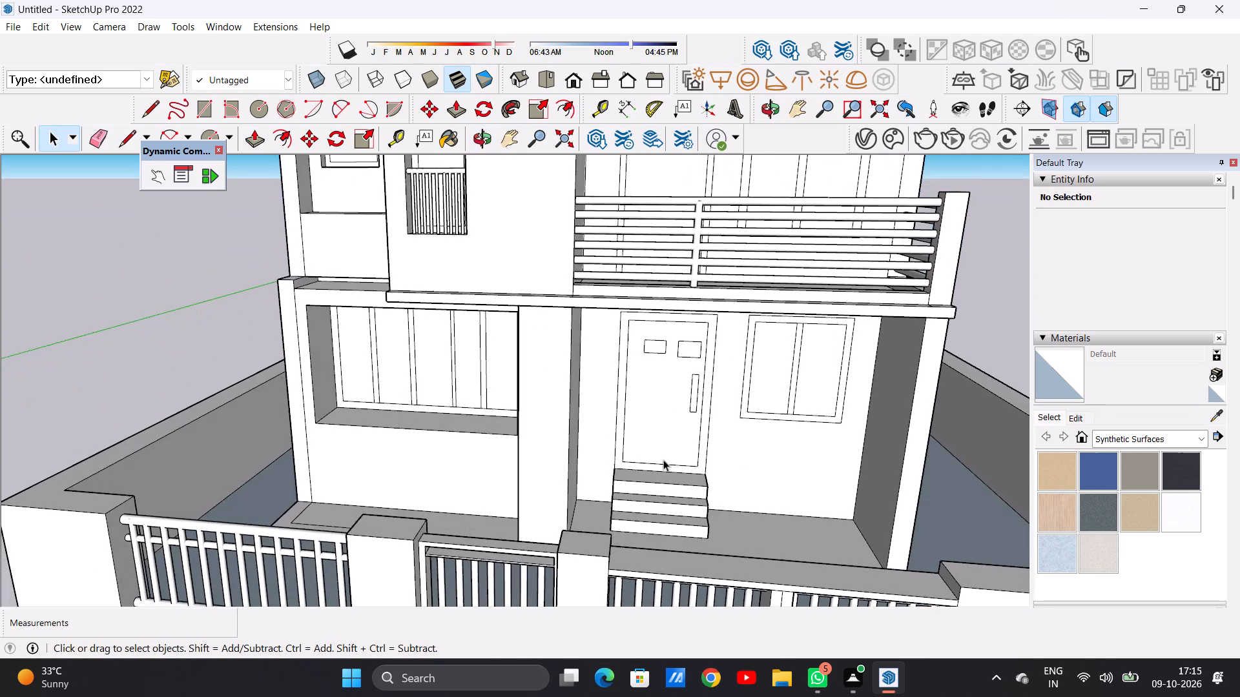
{"action": "scroll", "coordinate": [700, 398], "scroll_direction": "up", "scroll_amount": 2}
{"action": "scroll", "coordinate": [696, 411], "scroll_direction": "down", "scroll_amount": 3}
{"action": "middle_click_drag", "start_coordinate": [701, 412], "coordinate": [697, 388]}
{"action": "scroll", "coordinate": [697, 388], "scroll_direction": "up", "scroll_amount": 3}
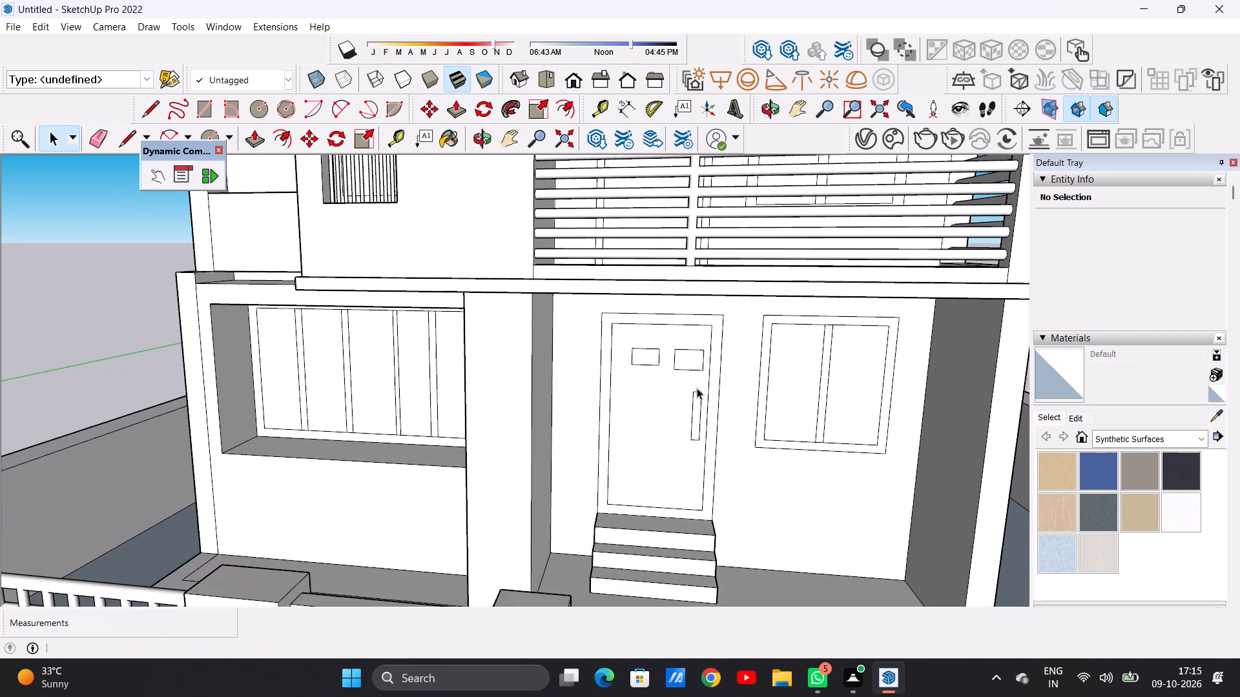
{"action": "scroll", "coordinate": [696, 400], "scroll_direction": "down", "scroll_amount": 13}
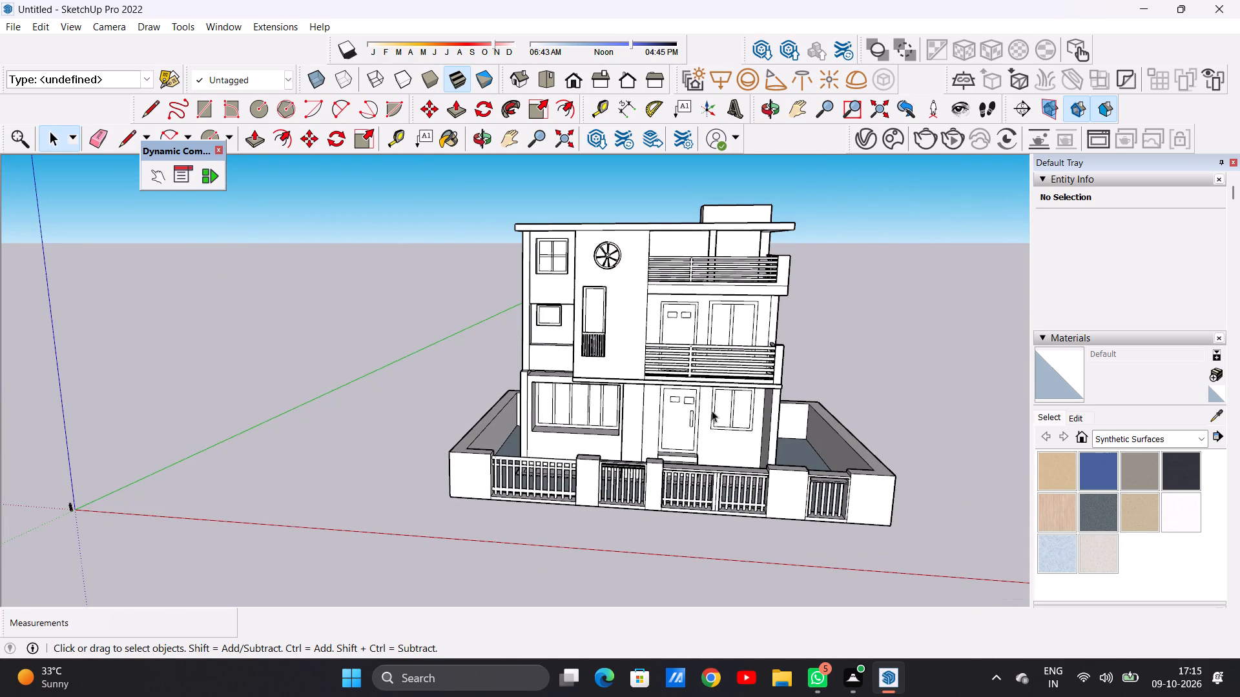
{"action": "middle_click_drag", "start_coordinate": [714, 414], "coordinate": [717, 384]}
{"action": "scroll", "coordinate": [692, 421], "scroll_direction": "up", "scroll_amount": 10}
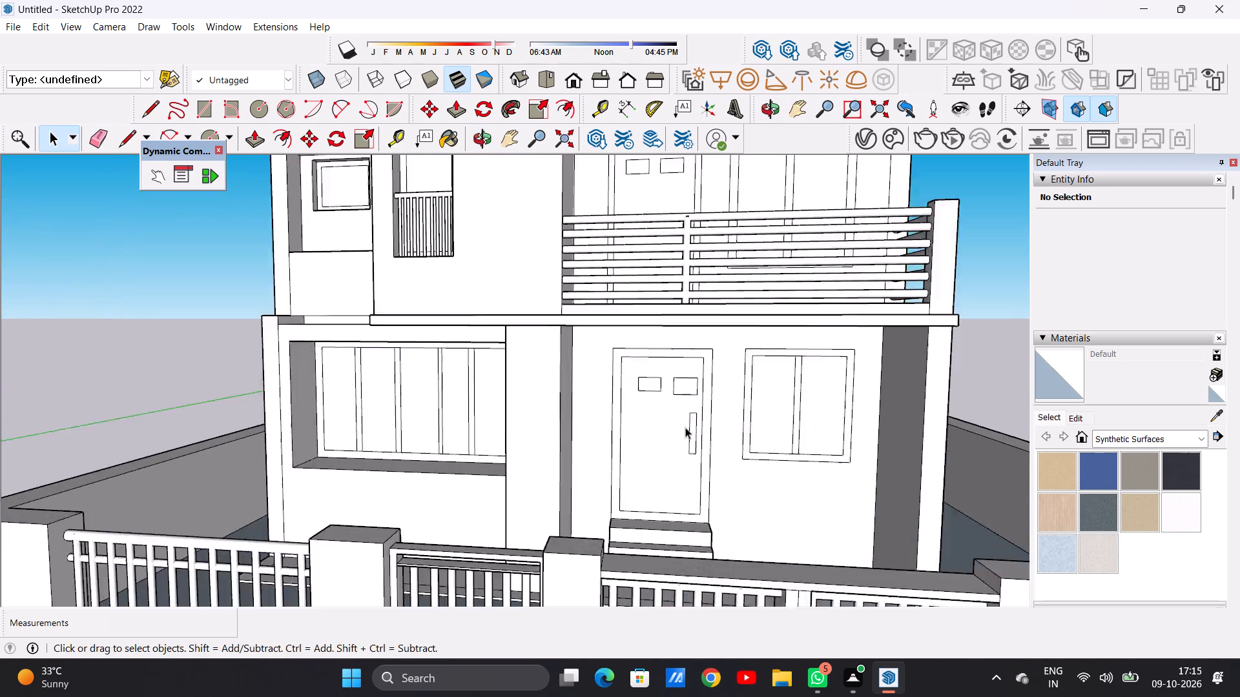
{"action": "scroll", "coordinate": [685, 427], "scroll_direction": "up", "scroll_amount": 2}
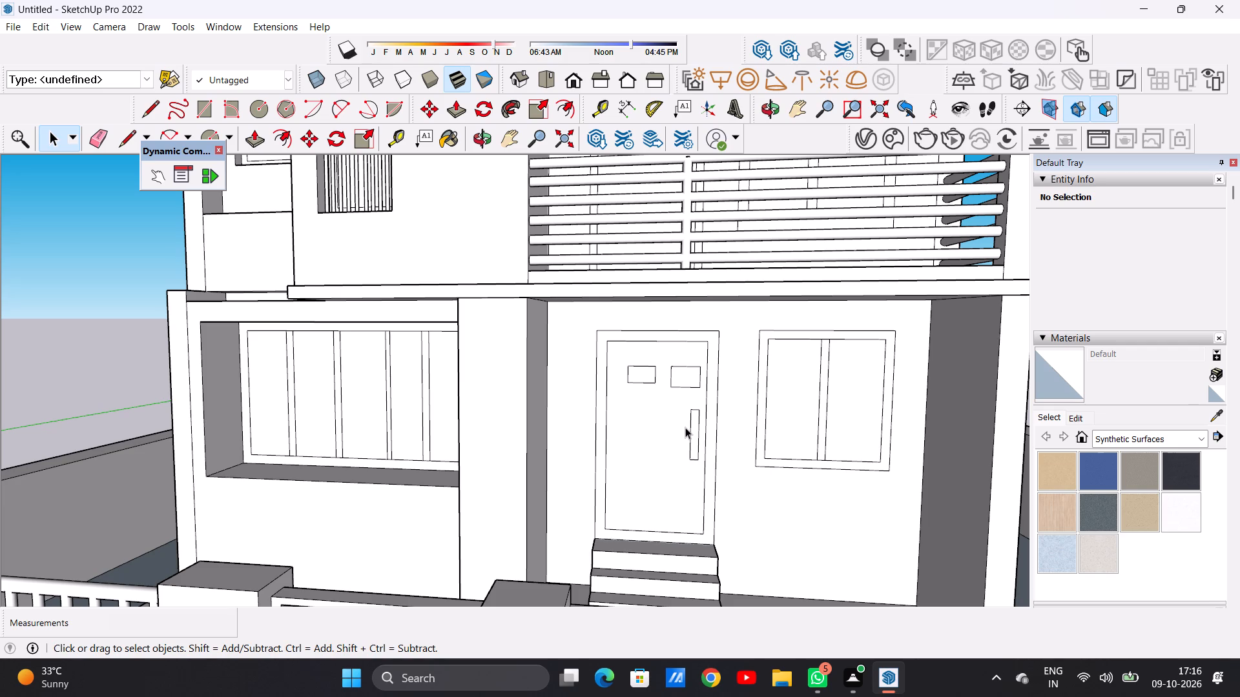
{"action": "scroll", "coordinate": [595, 492], "scroll_direction": "down", "scroll_amount": 2}
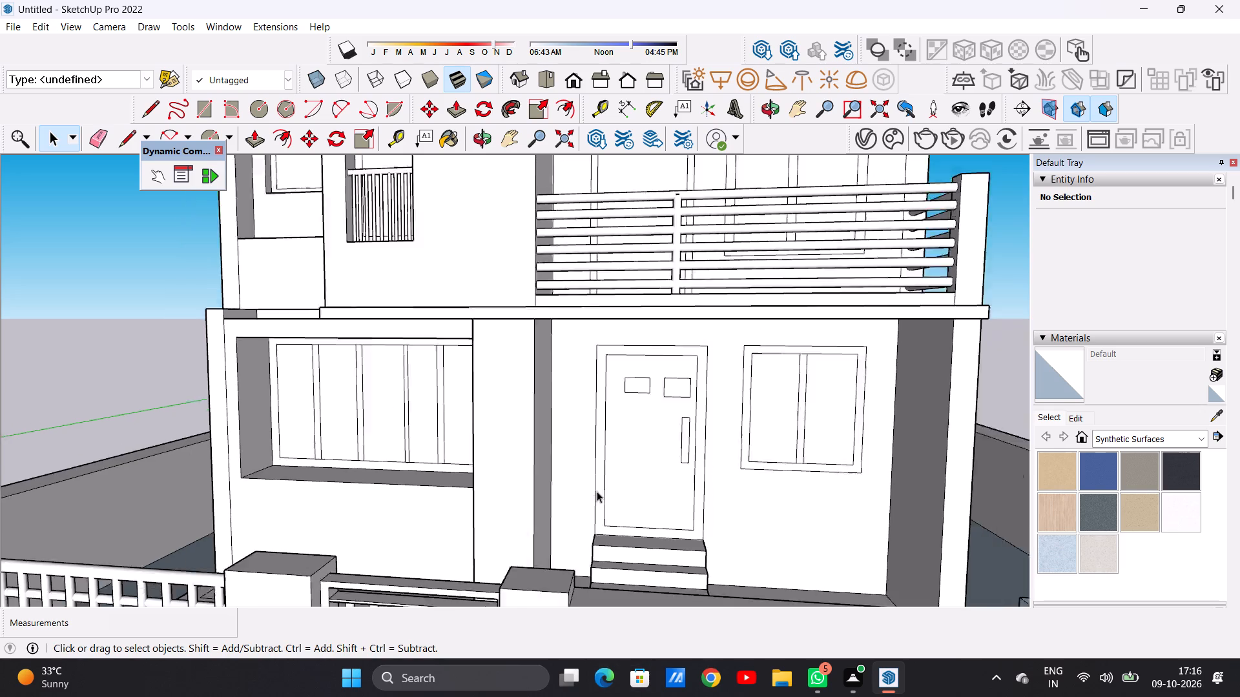
{"action": "scroll", "coordinate": [597, 491], "scroll_direction": "down", "scroll_amount": 9}
{"action": "scroll", "coordinate": [620, 491], "scroll_direction": "up", "scroll_amount": 5}
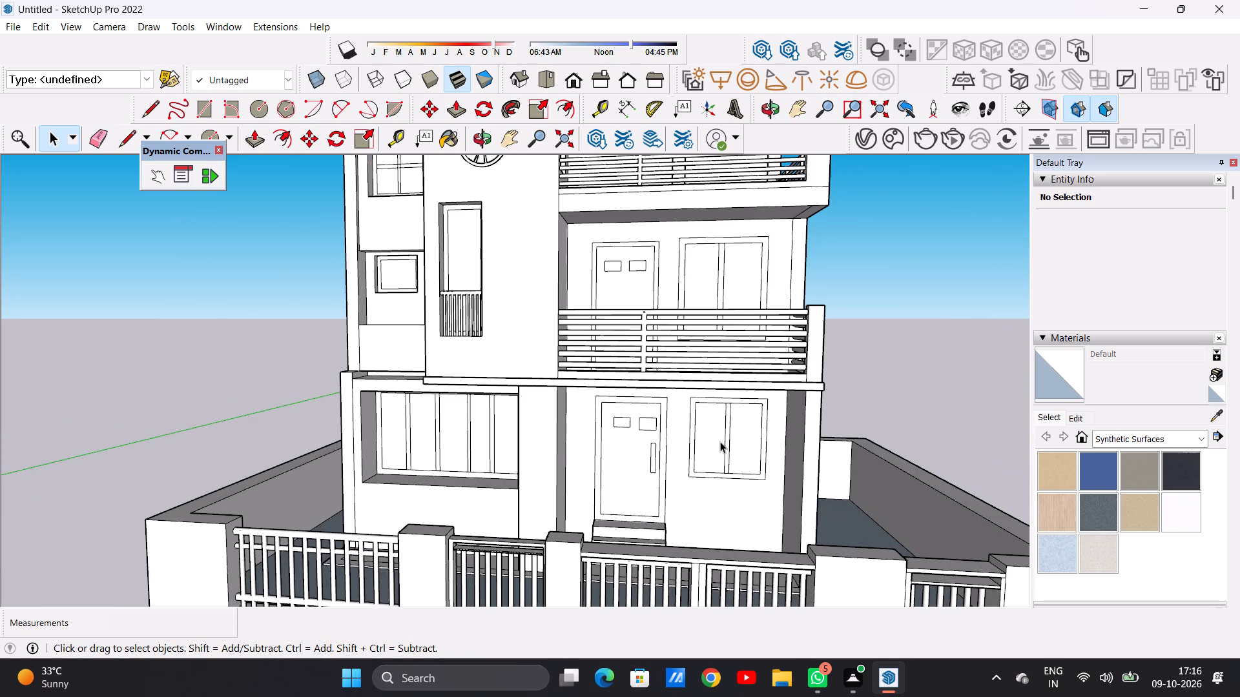
{"action": "scroll", "coordinate": [722, 427], "scroll_direction": "down", "scroll_amount": 10}
{"action": "scroll", "coordinate": [696, 431], "scroll_direction": "up", "scroll_amount": 11}
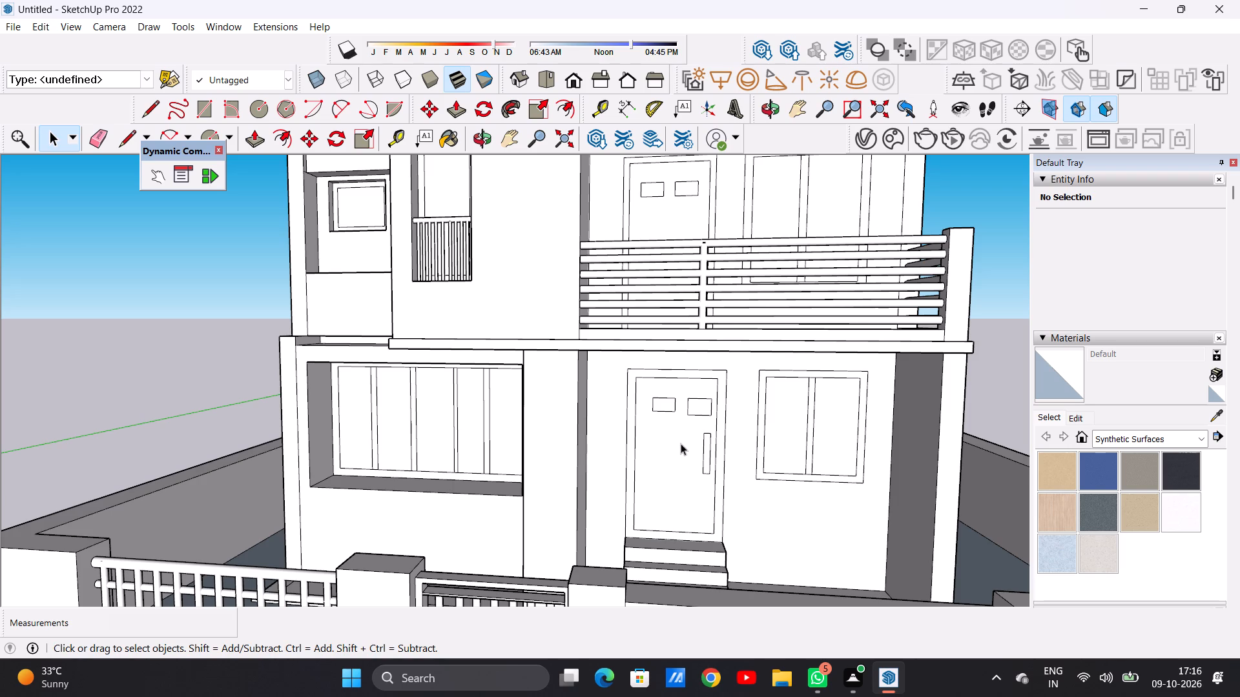
{"action": "scroll", "coordinate": [696, 440], "scroll_direction": "down", "scroll_amount": 4}
Paint the ground-floor door's frame with Wood Veneer 01 and its leaf with Wood Cherry Original.
{"action": "scroll", "coordinate": [697, 479], "scroll_direction": "up", "scroll_amount": 6}
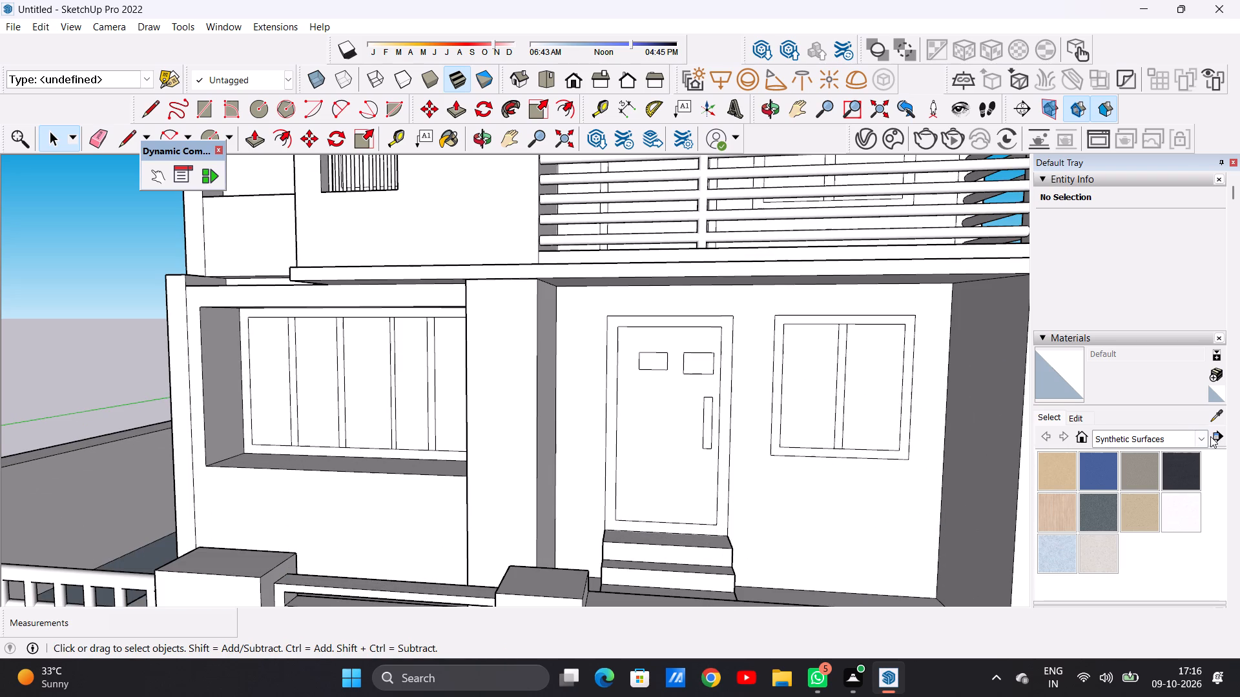
{"action": "left_click", "coordinate": [1200, 440]}
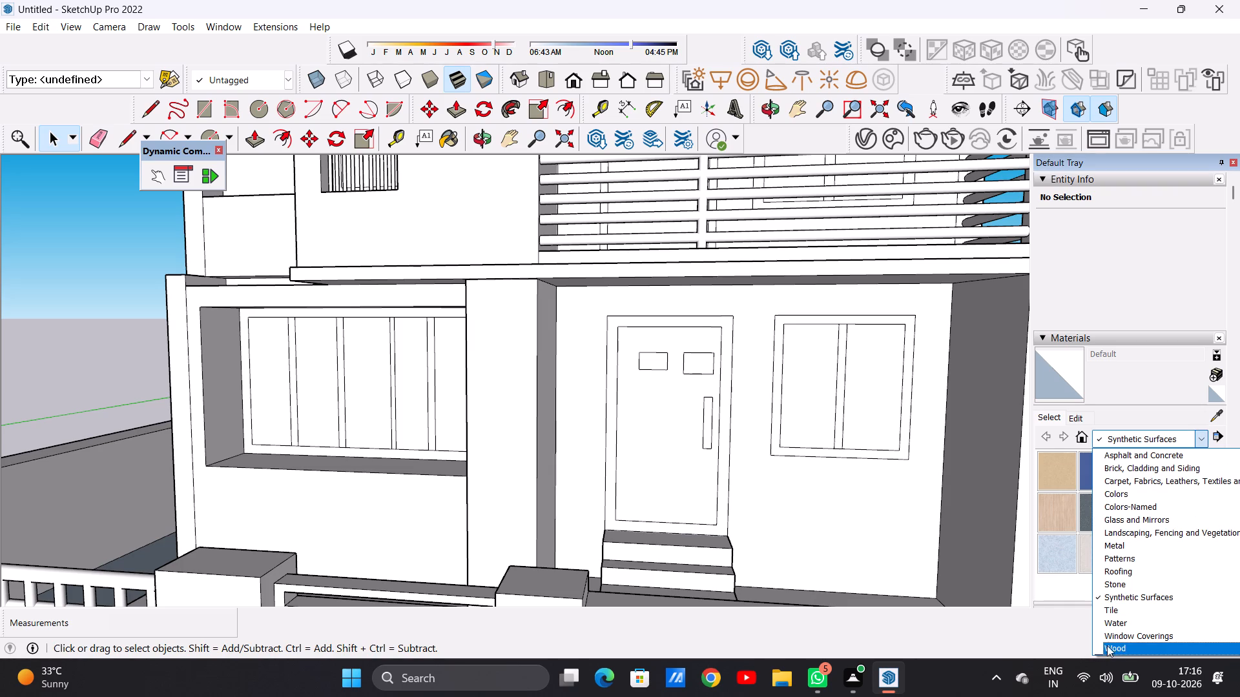
{"action": "left_click", "coordinate": [1119, 645]}
{"action": "left_click", "coordinate": [1130, 545]}
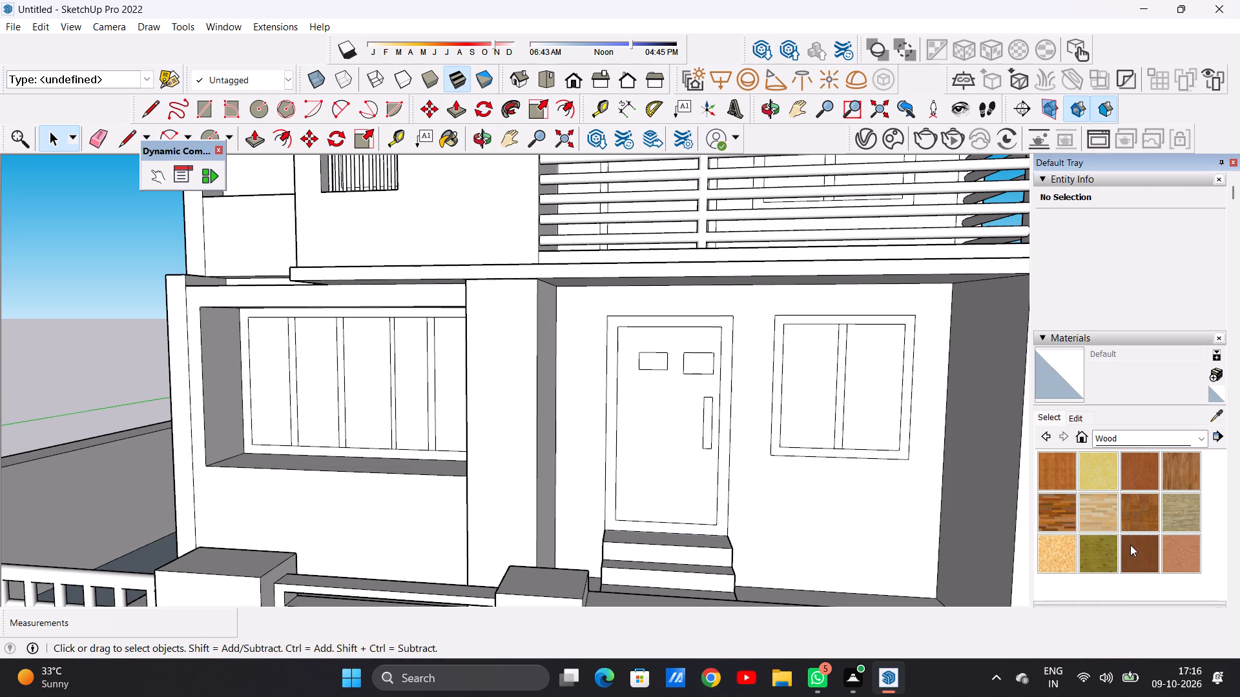
{"action": "scroll", "coordinate": [720, 430], "scroll_direction": "up", "scroll_amount": 7}
{"action": "left_click", "coordinate": [728, 420]}
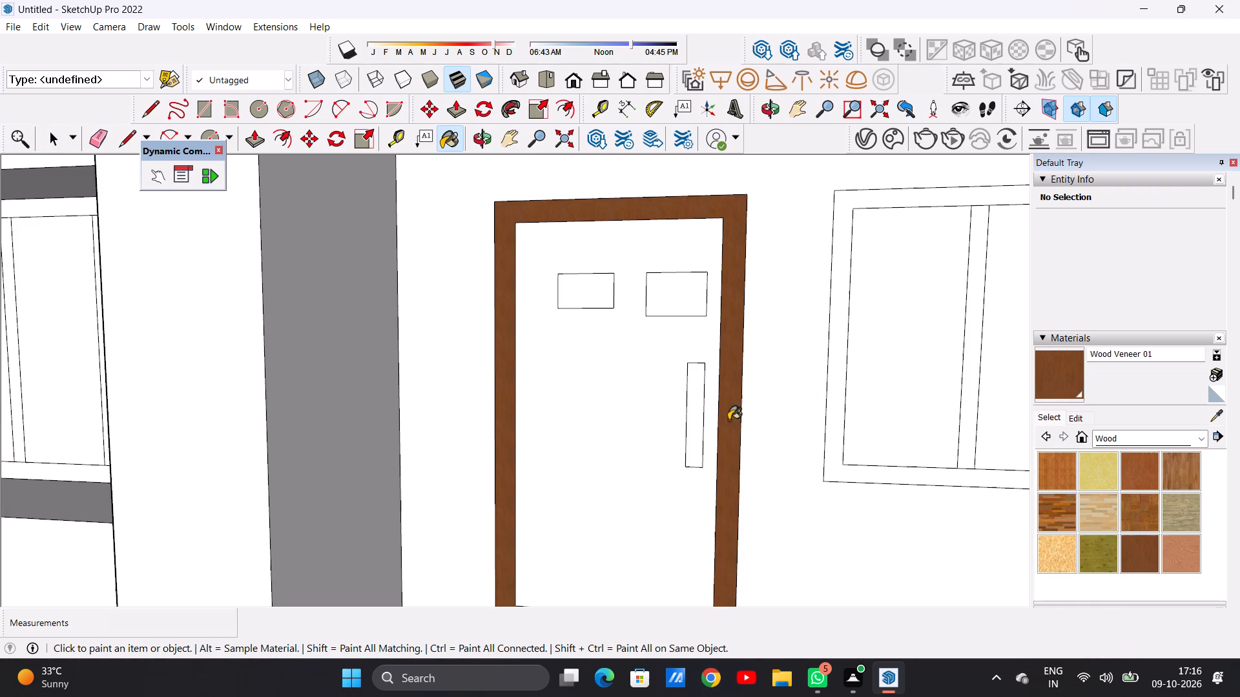
{"action": "left_click", "coordinate": [1133, 472]}
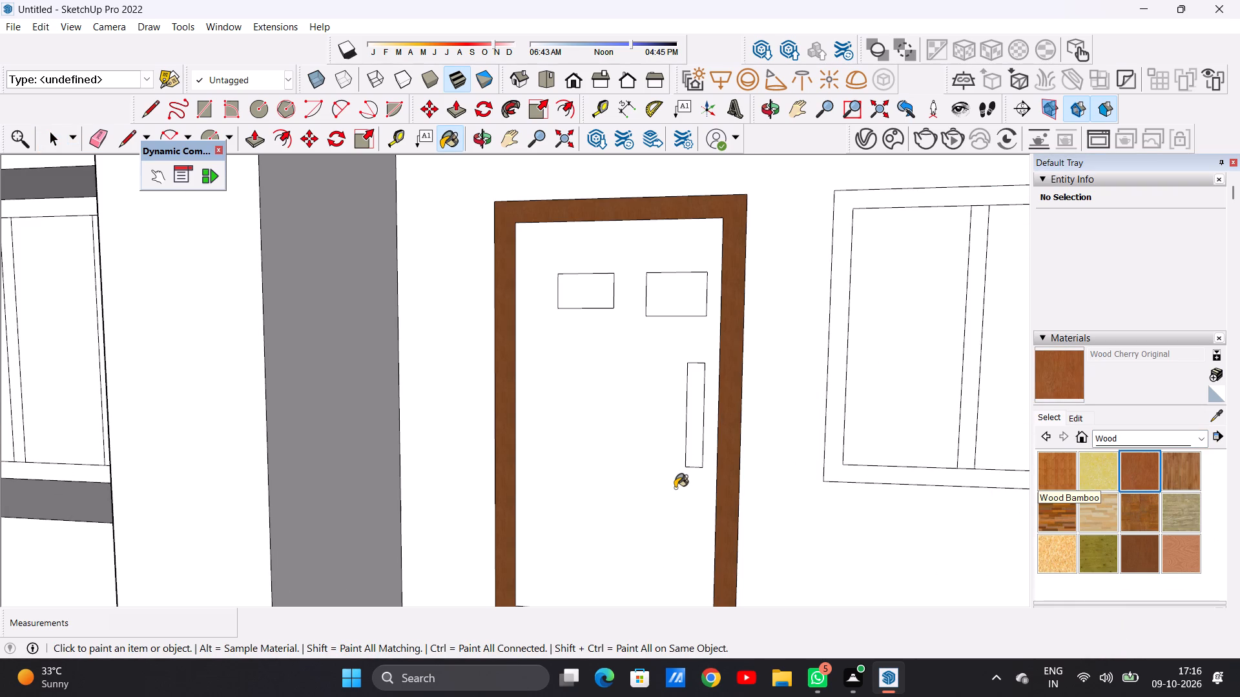
{"action": "left_click", "coordinate": [675, 488]}
Paint the first-floor balcony door's frame with Wood Veneer 01 and its leaf with Wood Cherry Original.
{"action": "scroll", "coordinate": [736, 463], "scroll_direction": "down", "scroll_amount": 6}
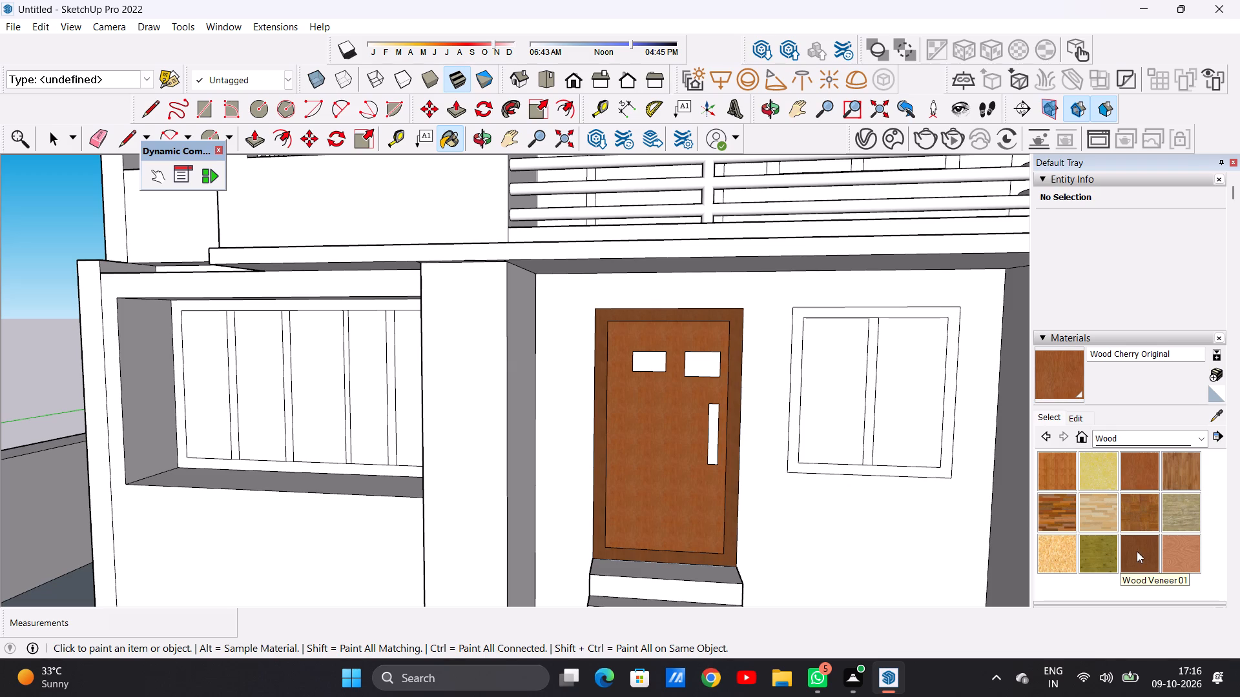
{"action": "left_click", "coordinate": [1137, 551]}
{"action": "scroll", "coordinate": [694, 400], "scroll_direction": "down", "scroll_amount": 11}
{"action": "scroll", "coordinate": [718, 283], "scroll_direction": "up", "scroll_amount": 4}
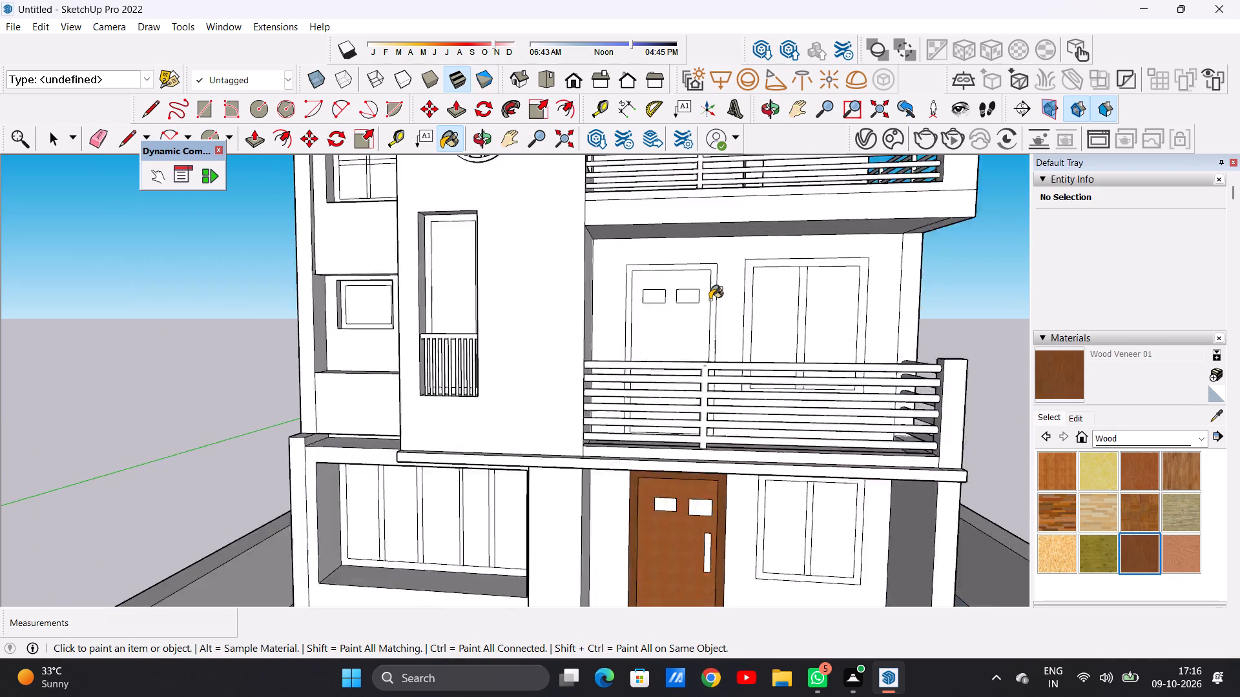
{"action": "scroll", "coordinate": [710, 299], "scroll_direction": "up", "scroll_amount": 11}
{"action": "left_click", "coordinate": [714, 294]}
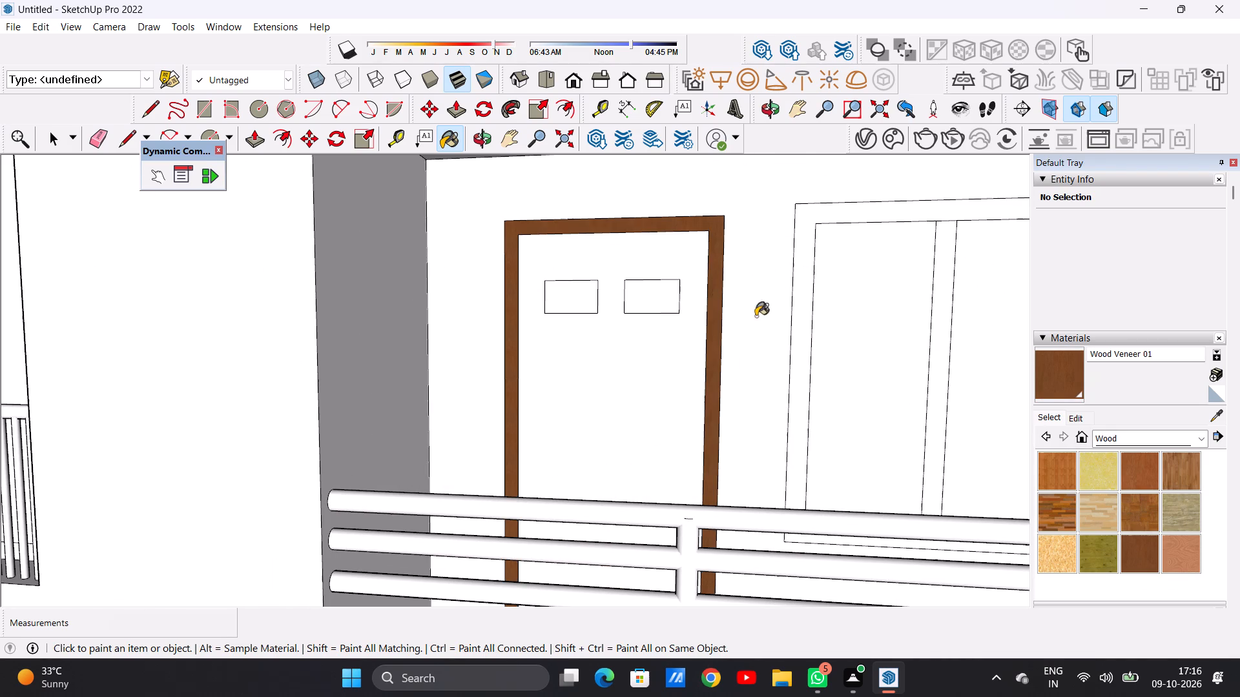
{"action": "left_click", "coordinate": [1058, 483]}
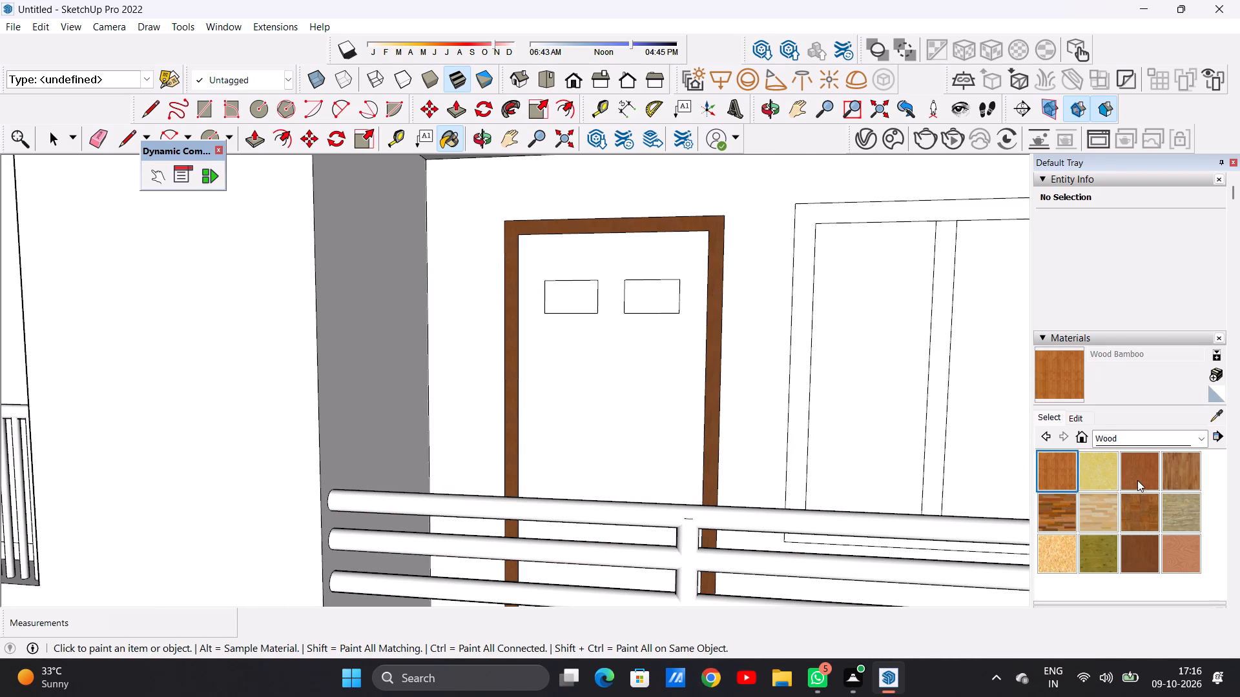
{"action": "left_click", "coordinate": [1137, 478]}
{"action": "left_click", "coordinate": [635, 384]}
{"action": "scroll", "coordinate": [646, 370], "scroll_direction": "down", "scroll_amount": 6}
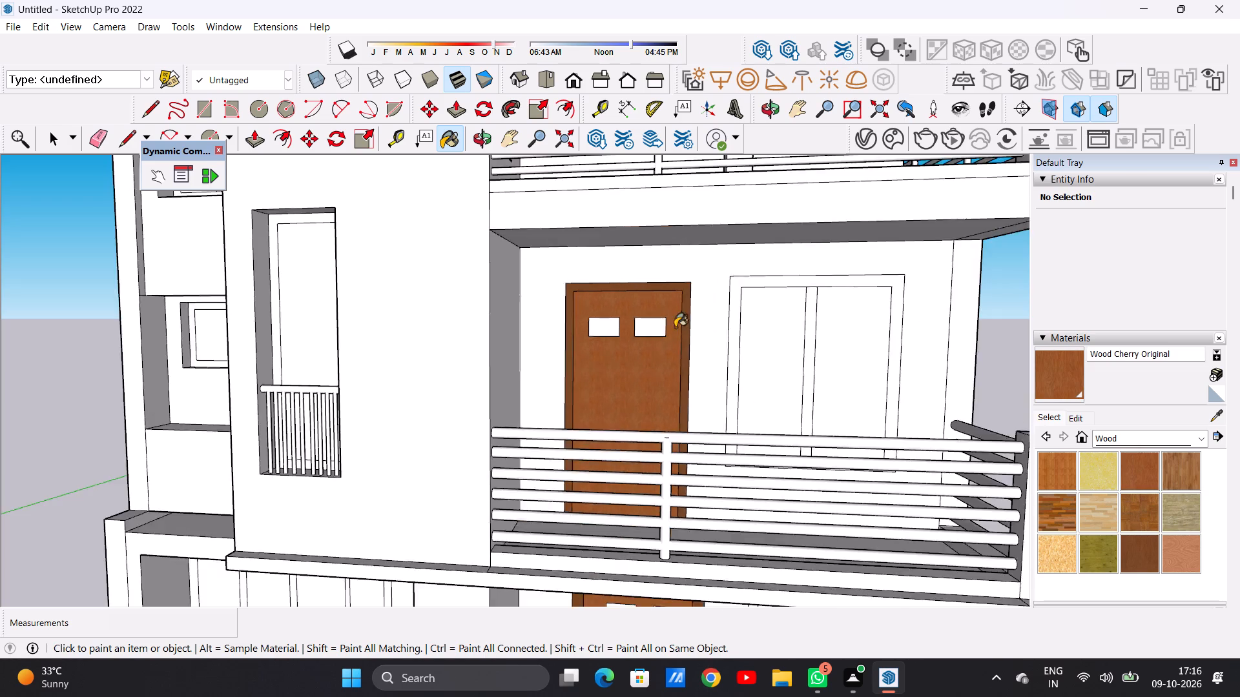
{"action": "scroll", "coordinate": [675, 327], "scroll_direction": "down", "scroll_amount": 12}
{"action": "scroll", "coordinate": [676, 419], "scroll_direction": "up", "scroll_amount": 6}
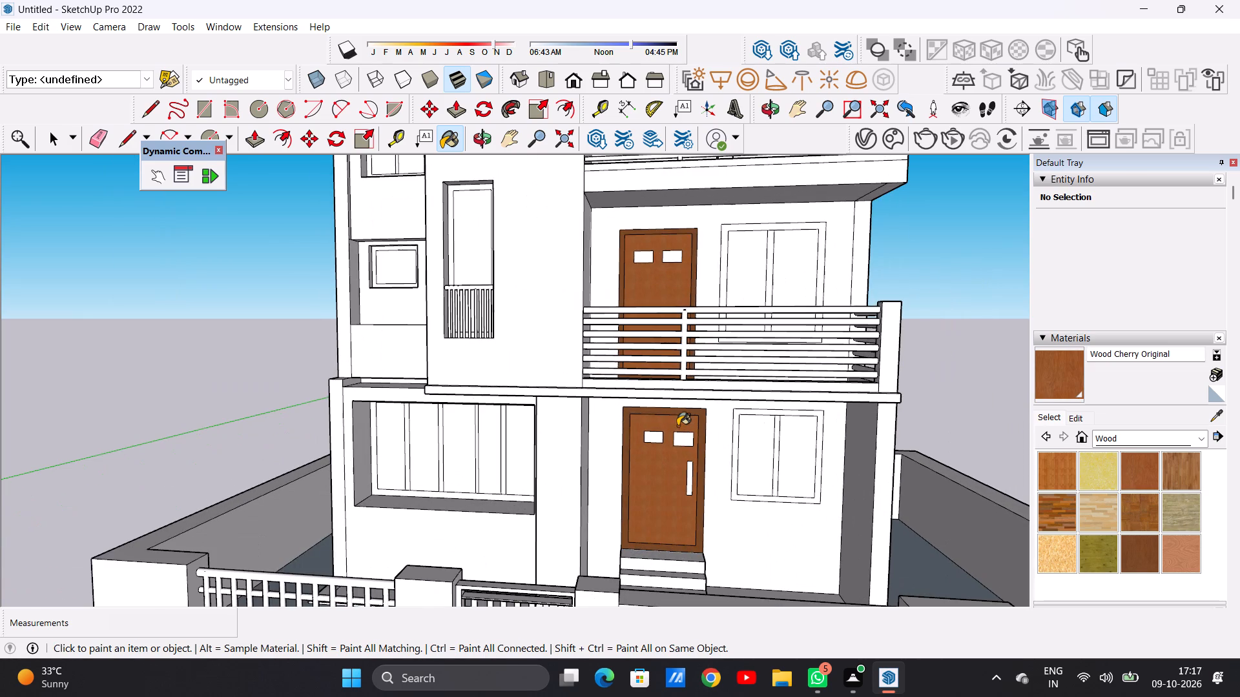
{"action": "key", "text": "space"}
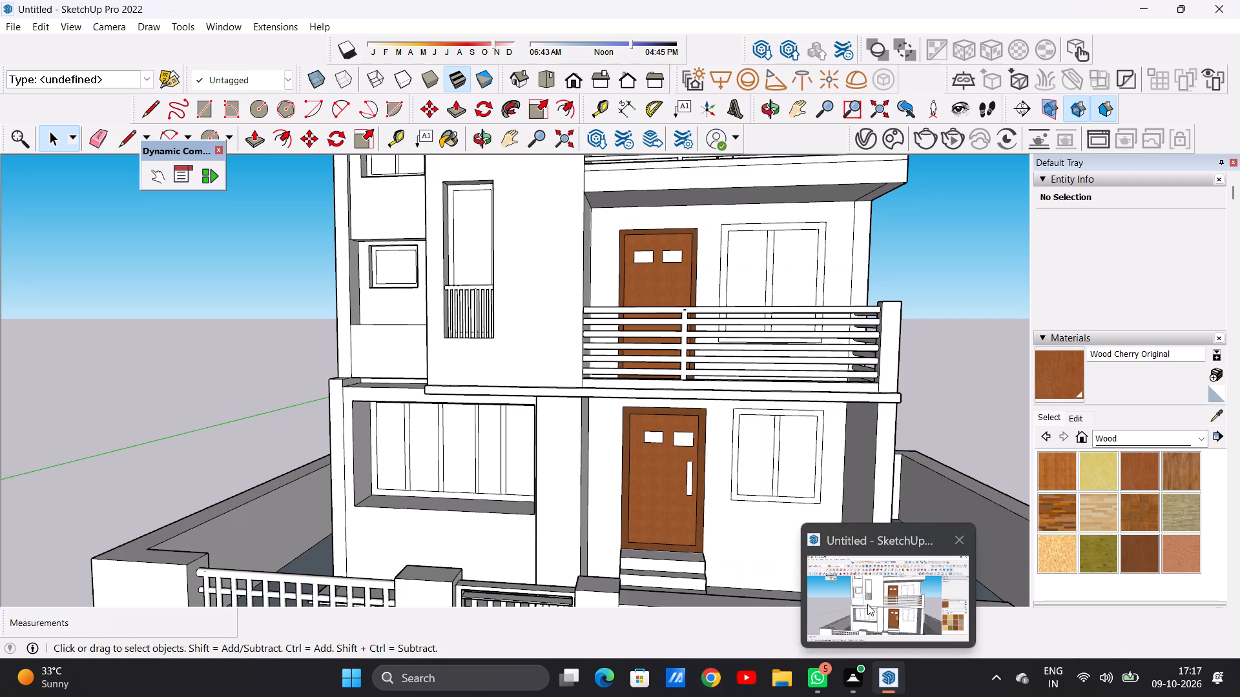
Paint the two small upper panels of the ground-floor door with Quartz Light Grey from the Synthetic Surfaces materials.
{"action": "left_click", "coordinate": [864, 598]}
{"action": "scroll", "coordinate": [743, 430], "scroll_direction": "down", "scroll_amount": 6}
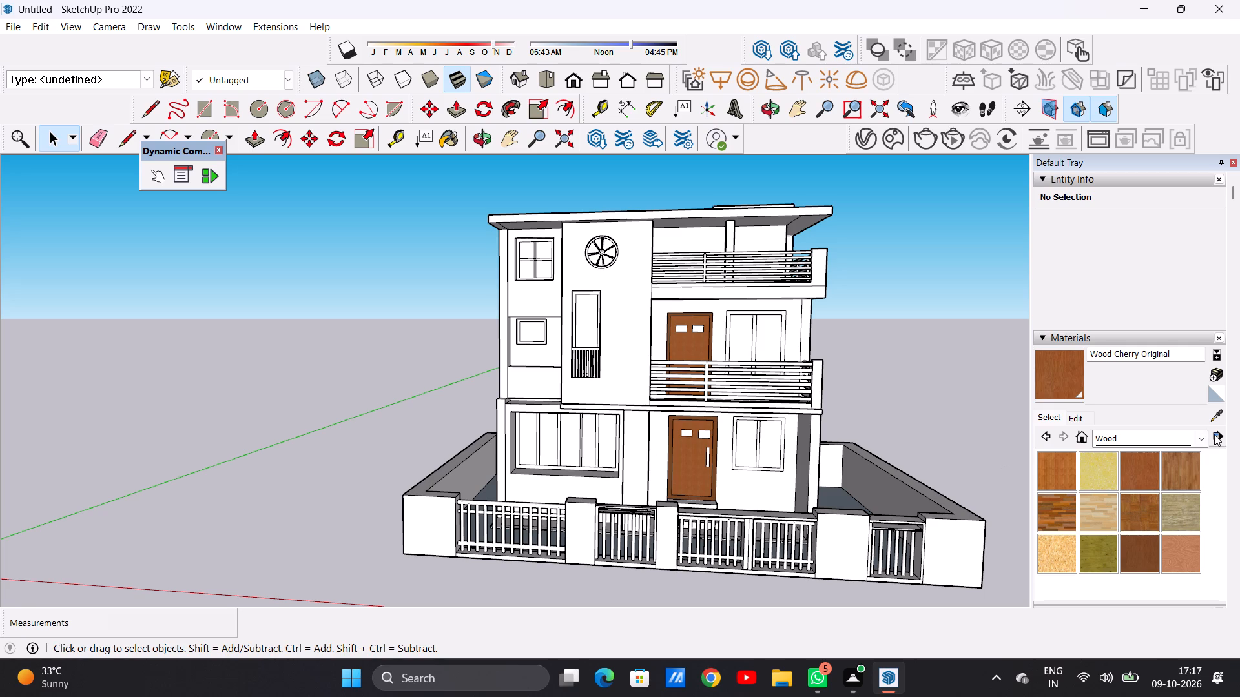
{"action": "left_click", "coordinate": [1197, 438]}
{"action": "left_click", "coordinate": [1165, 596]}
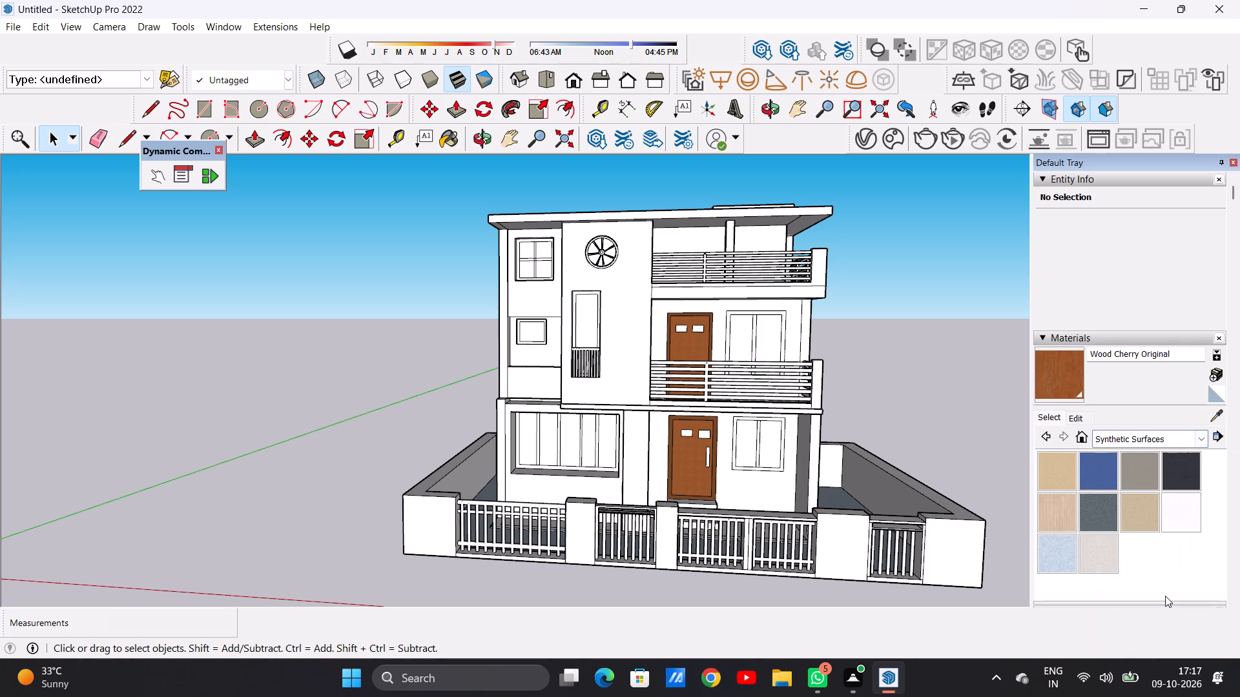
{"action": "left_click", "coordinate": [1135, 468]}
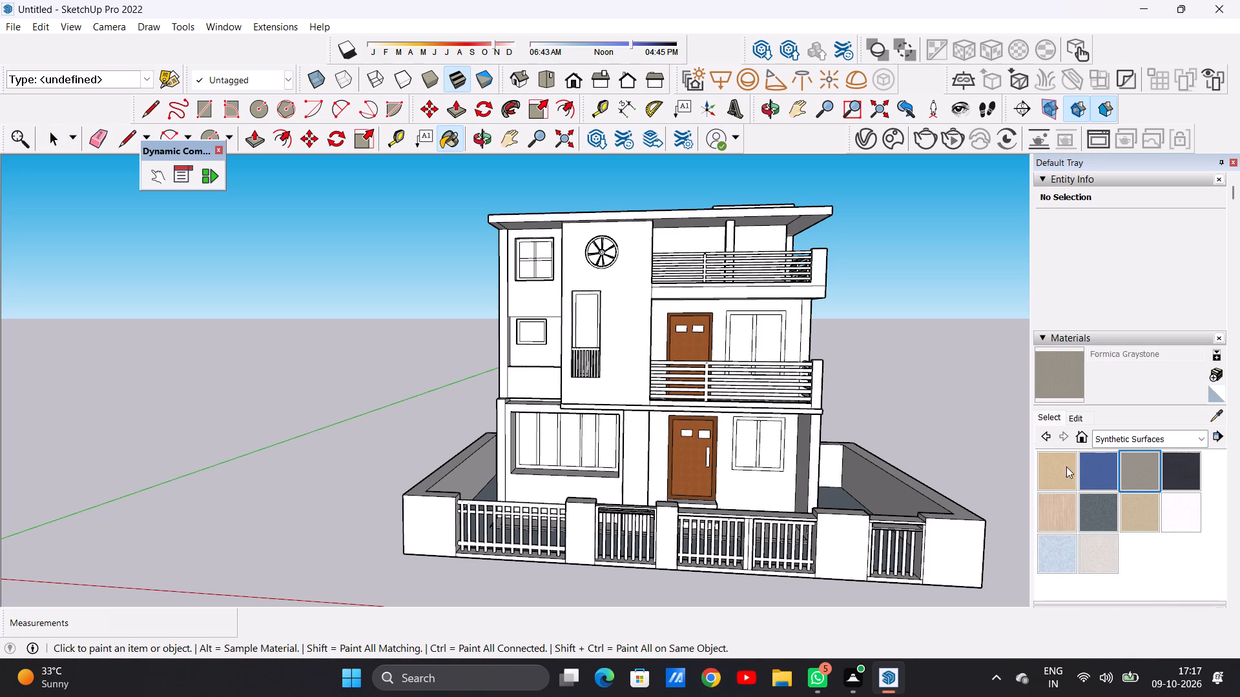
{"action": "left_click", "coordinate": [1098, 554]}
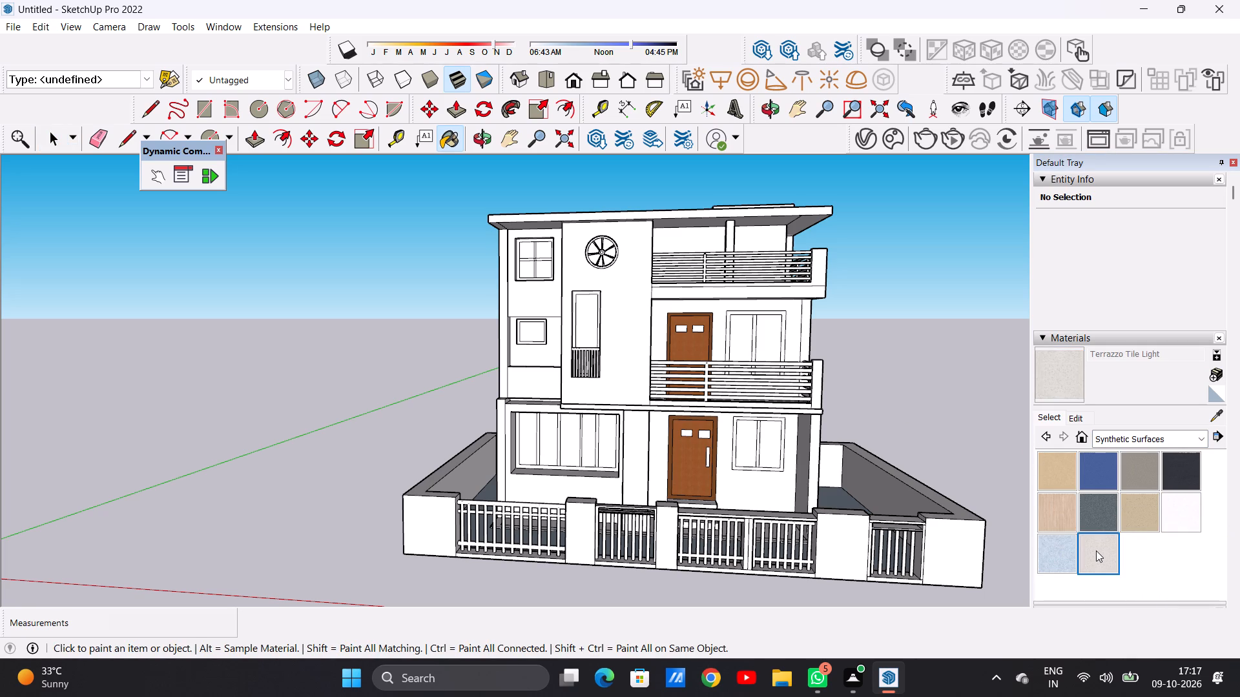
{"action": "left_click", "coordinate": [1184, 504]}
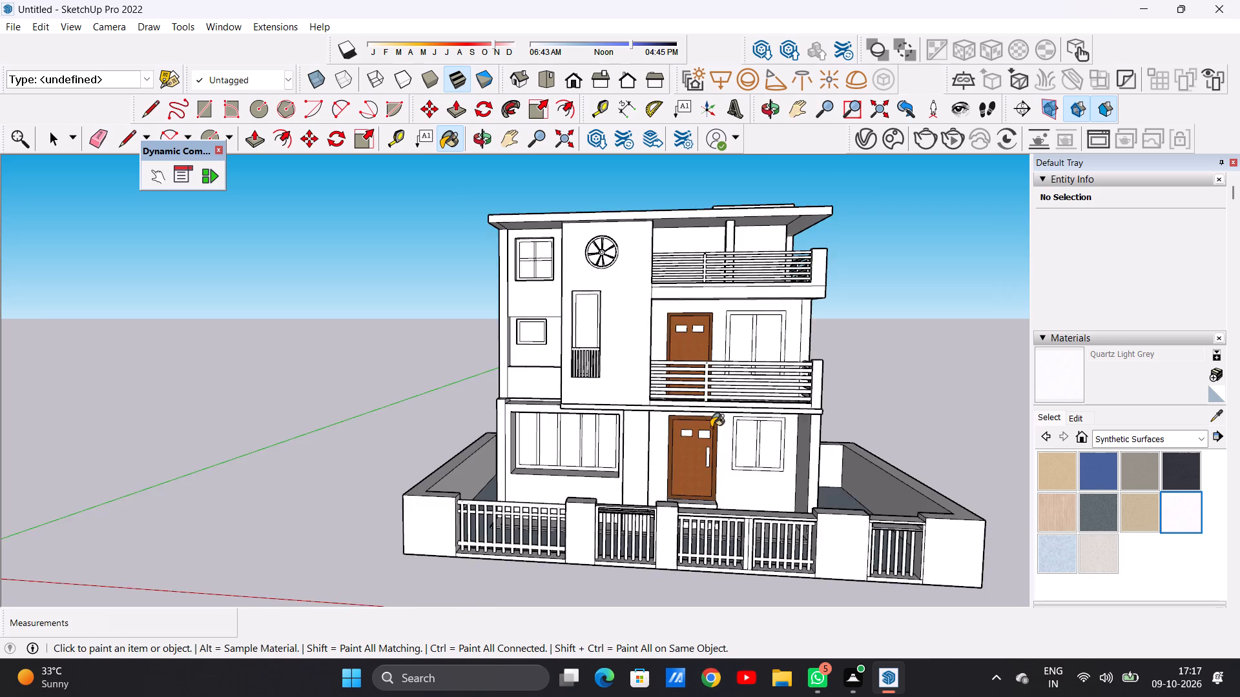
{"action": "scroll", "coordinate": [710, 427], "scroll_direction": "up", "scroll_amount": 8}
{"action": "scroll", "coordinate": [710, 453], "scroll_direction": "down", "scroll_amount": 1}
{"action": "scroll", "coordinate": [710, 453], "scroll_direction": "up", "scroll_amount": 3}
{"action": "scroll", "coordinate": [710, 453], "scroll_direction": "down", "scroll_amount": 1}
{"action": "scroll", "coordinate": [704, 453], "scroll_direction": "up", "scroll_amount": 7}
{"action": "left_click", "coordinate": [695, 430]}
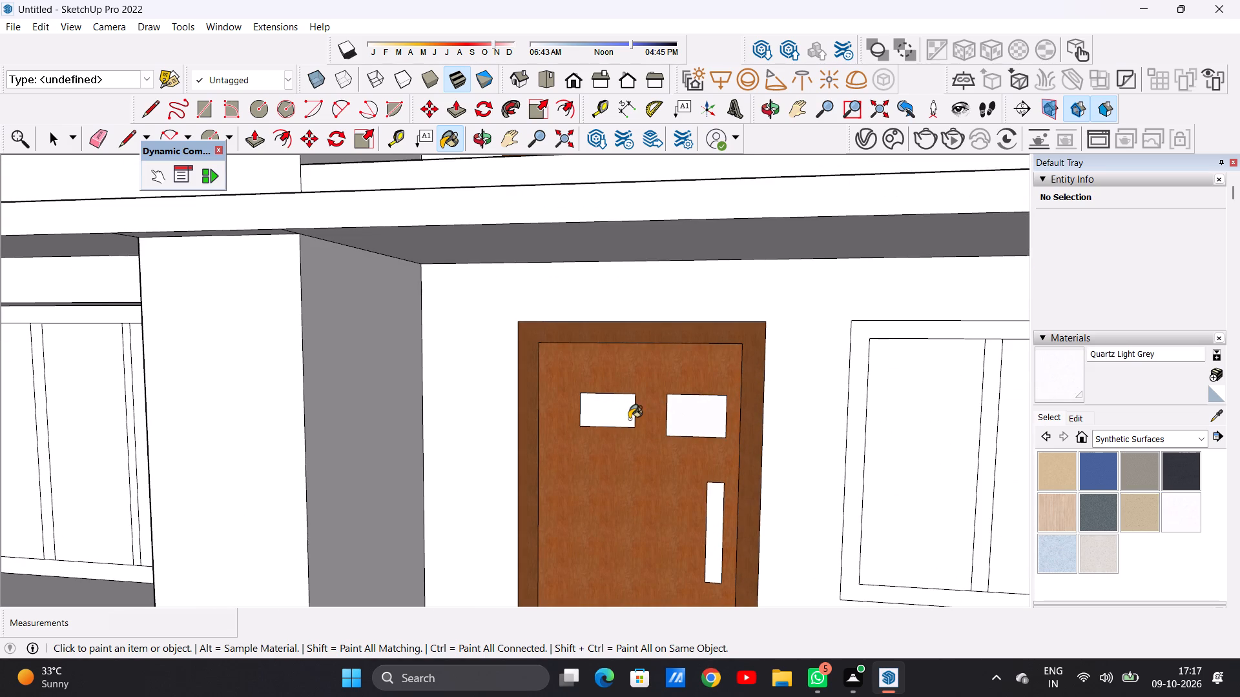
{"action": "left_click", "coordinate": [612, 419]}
Paint the ground-floor door's two small upper panels with Formica Graystone and brighten that material to a pale cream.
{"action": "left_click", "coordinate": [1137, 476]}
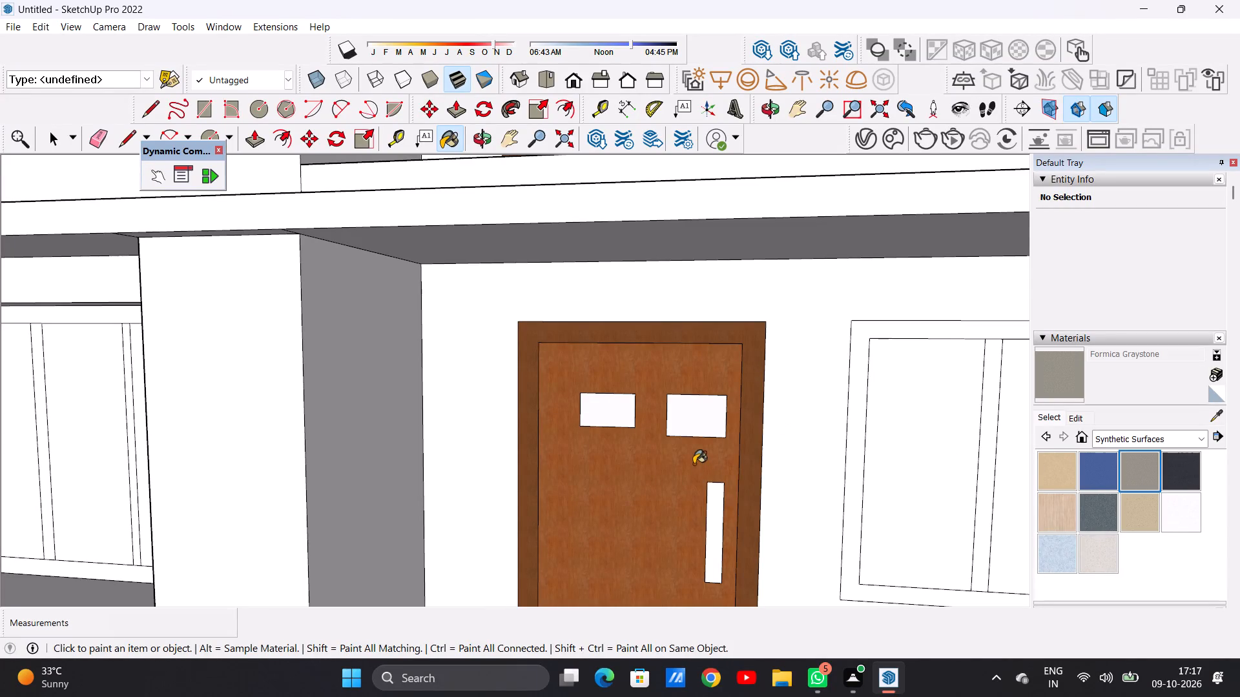
{"action": "scroll", "coordinate": [692, 455], "scroll_direction": "up", "scroll_amount": 6}
{"action": "left_click", "coordinate": [693, 398]}
{"action": "left_click", "coordinate": [557, 386]}
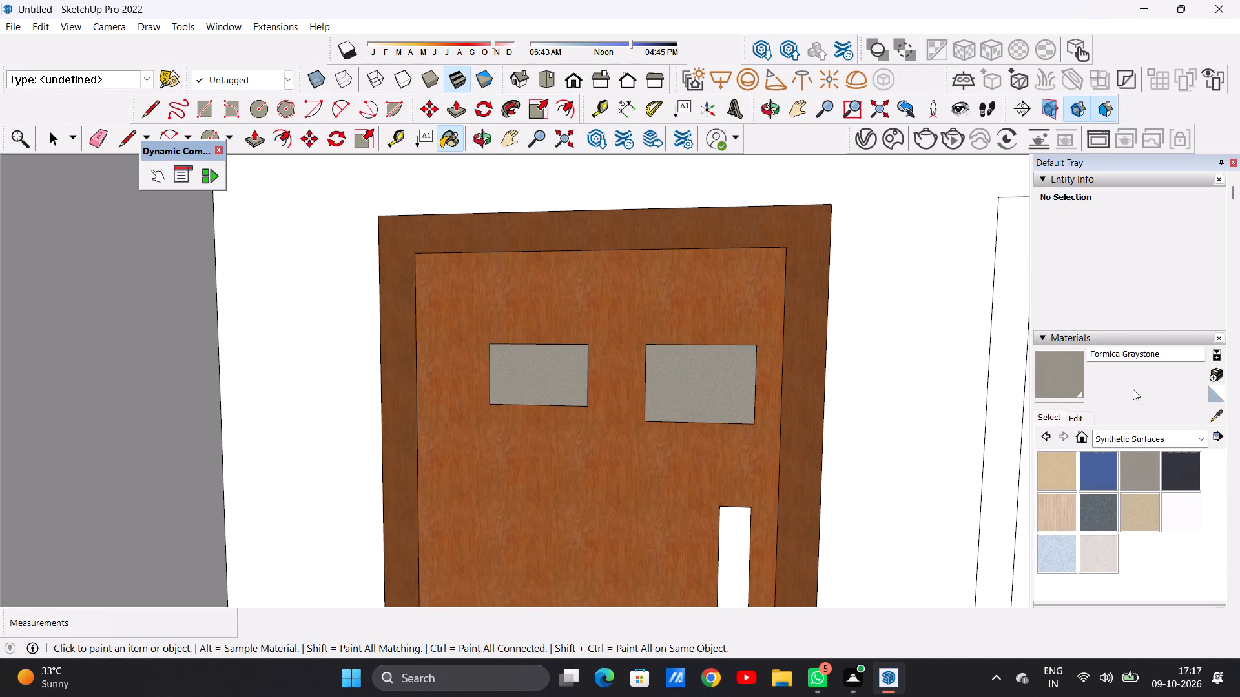
{"action": "left_click", "coordinate": [1078, 416]}
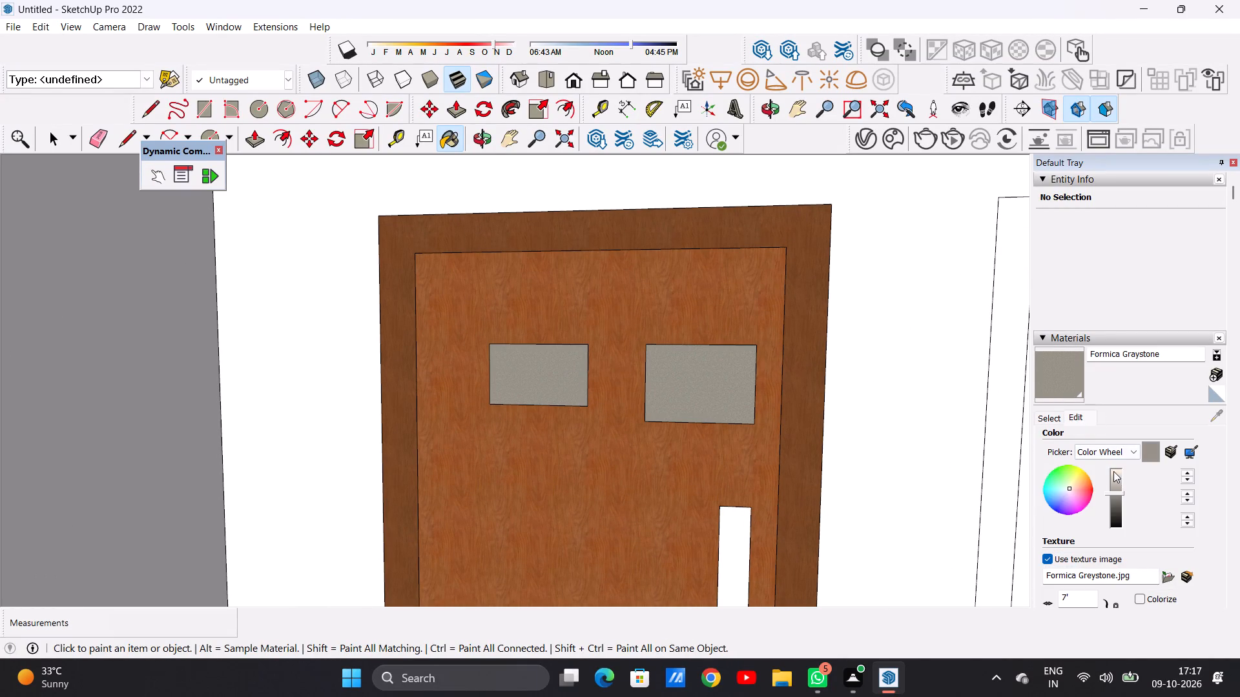
{"action": "left_click", "coordinate": [1113, 471]}
{"action": "scroll", "coordinate": [579, 408], "scroll_direction": "down", "scroll_amount": 14}
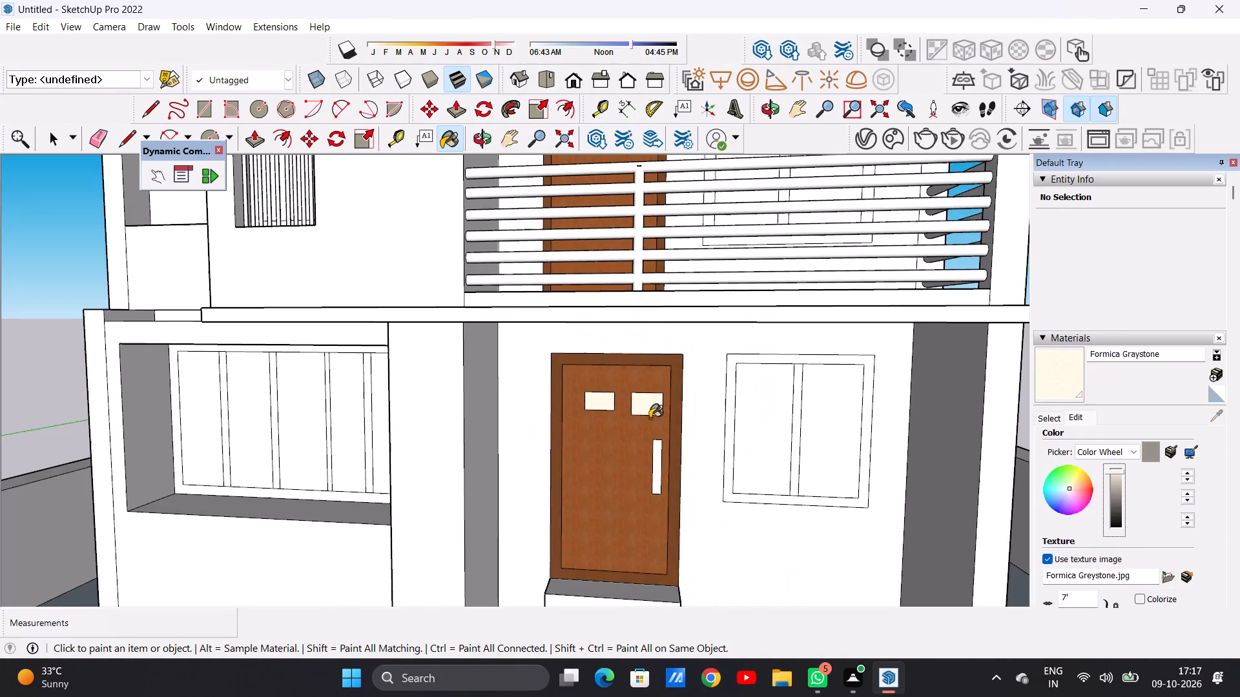
Paint the two small panels of the first-floor balcony door with the brightened Formica Graystone.
{"action": "scroll", "coordinate": [650, 418], "scroll_direction": "down", "scroll_amount": 1}
{"action": "scroll", "coordinate": [647, 414], "scroll_direction": "up", "scroll_amount": 20}
{"action": "scroll", "coordinate": [647, 414], "scroll_direction": "up", "scroll_amount": 2}
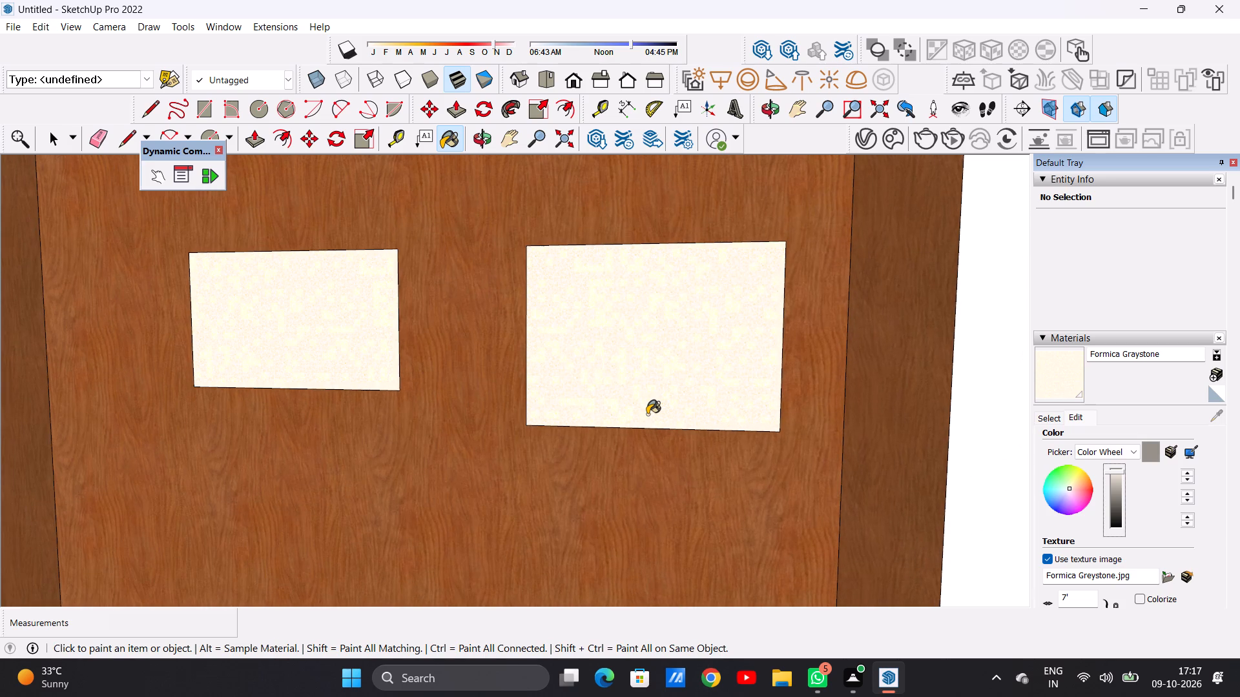
{"action": "scroll", "coordinate": [668, 443], "scroll_direction": "down", "scroll_amount": 20}
{"action": "scroll", "coordinate": [668, 443], "scroll_direction": "down", "scroll_amount": 9}
{"action": "scroll", "coordinate": [643, 296], "scroll_direction": "up", "scroll_amount": 12}
{"action": "left_click", "coordinate": [636, 276]}
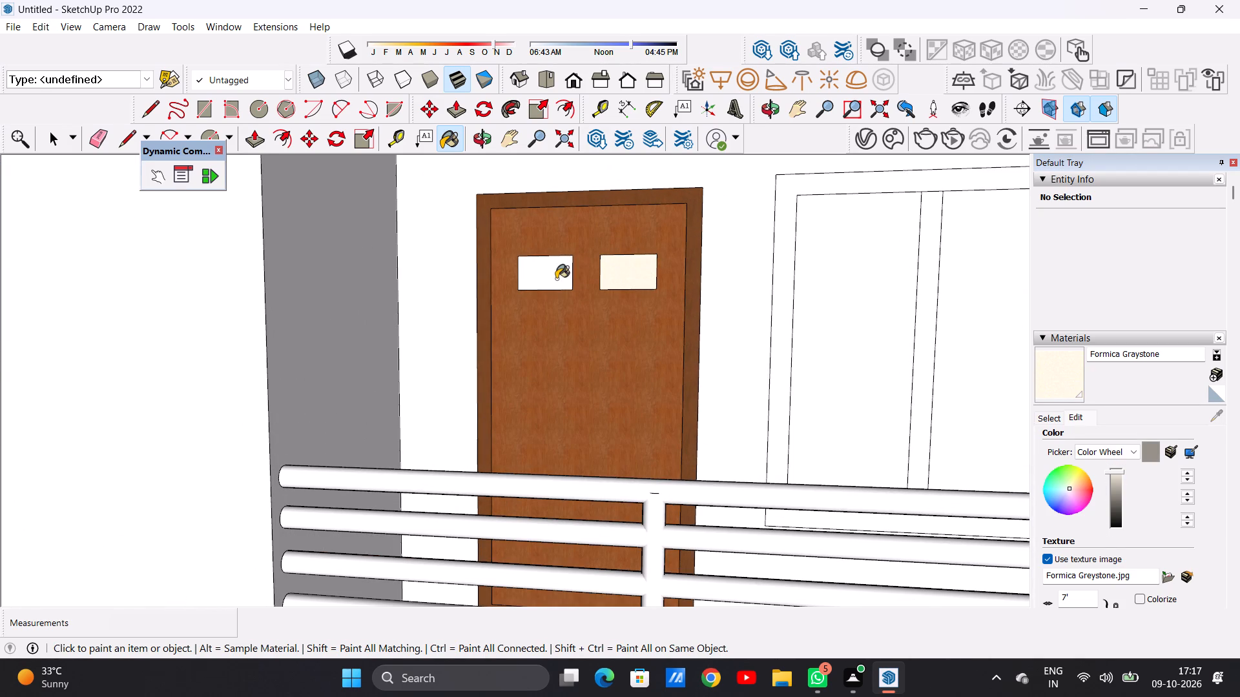
{"action": "left_click", "coordinate": [556, 279]}
{"action": "scroll", "coordinate": [672, 331], "scroll_direction": "down", "scroll_amount": 17}
{"action": "scroll", "coordinate": [683, 437], "scroll_direction": "up", "scroll_amount": 4}
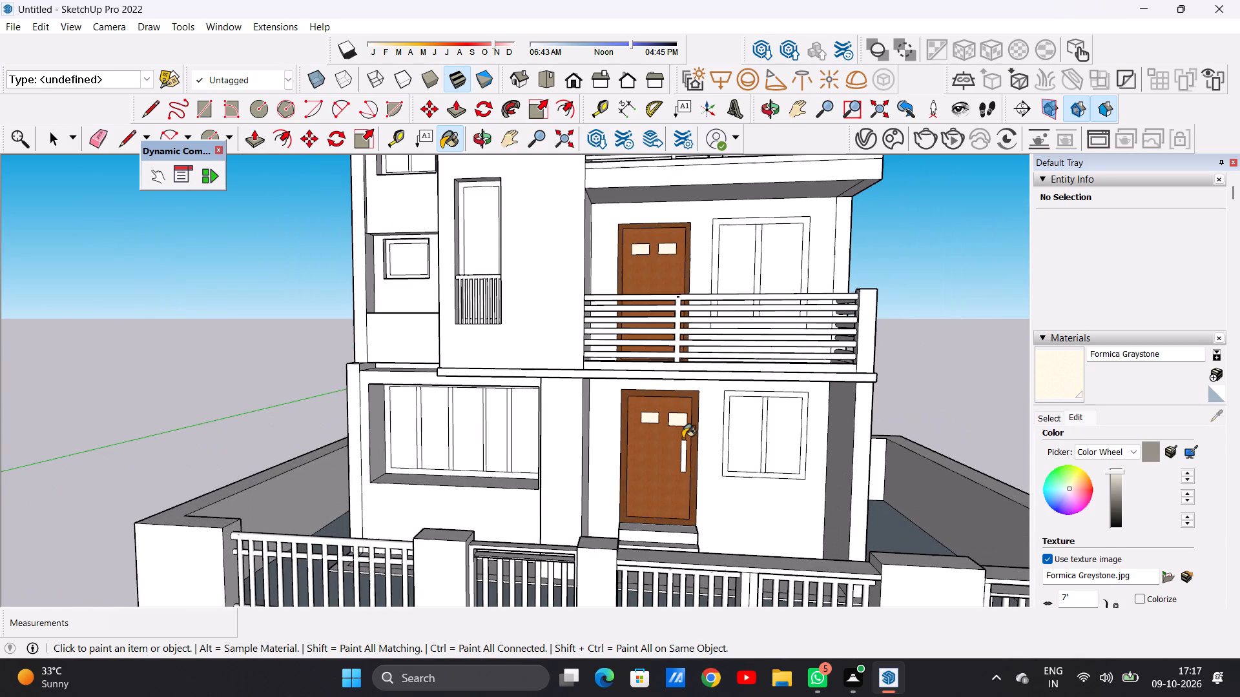
{"action": "key", "text": "space"}
Lower the brightness of the Formica Graystone material slightly to a light beige.
{"action": "scroll", "coordinate": [701, 376], "scroll_direction": "down", "scroll_amount": 6}
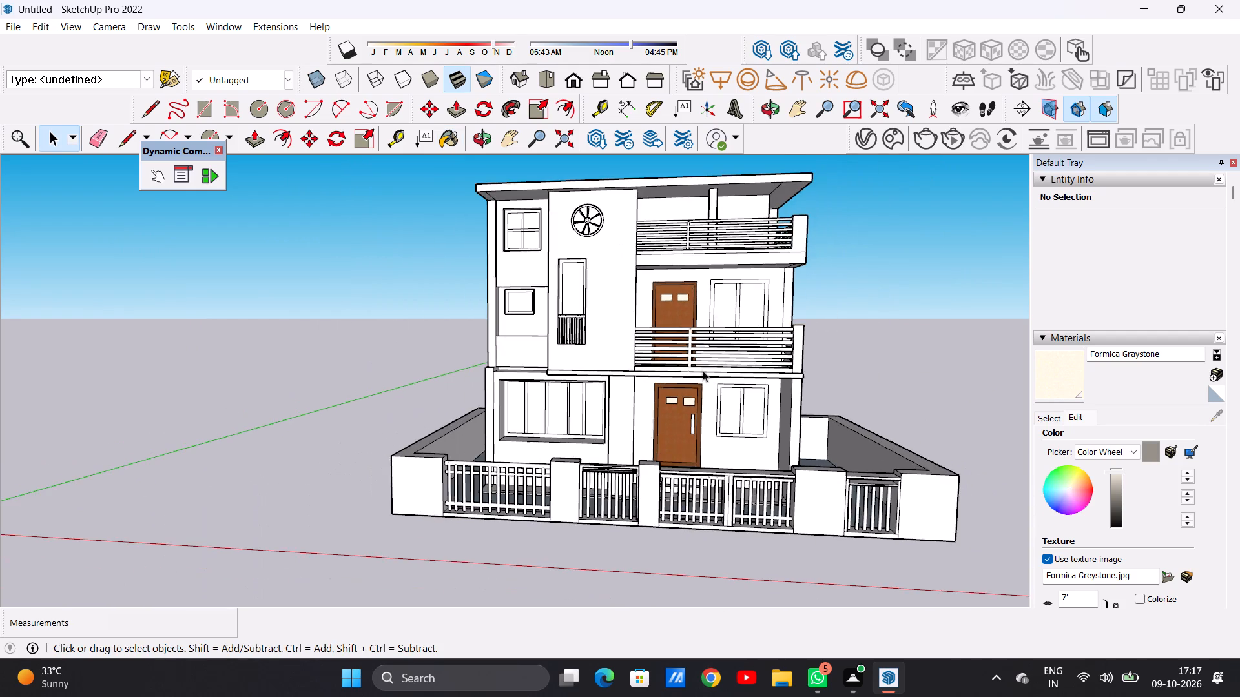
{"action": "middle_click_drag", "start_coordinate": [684, 370], "coordinate": [699, 443]}
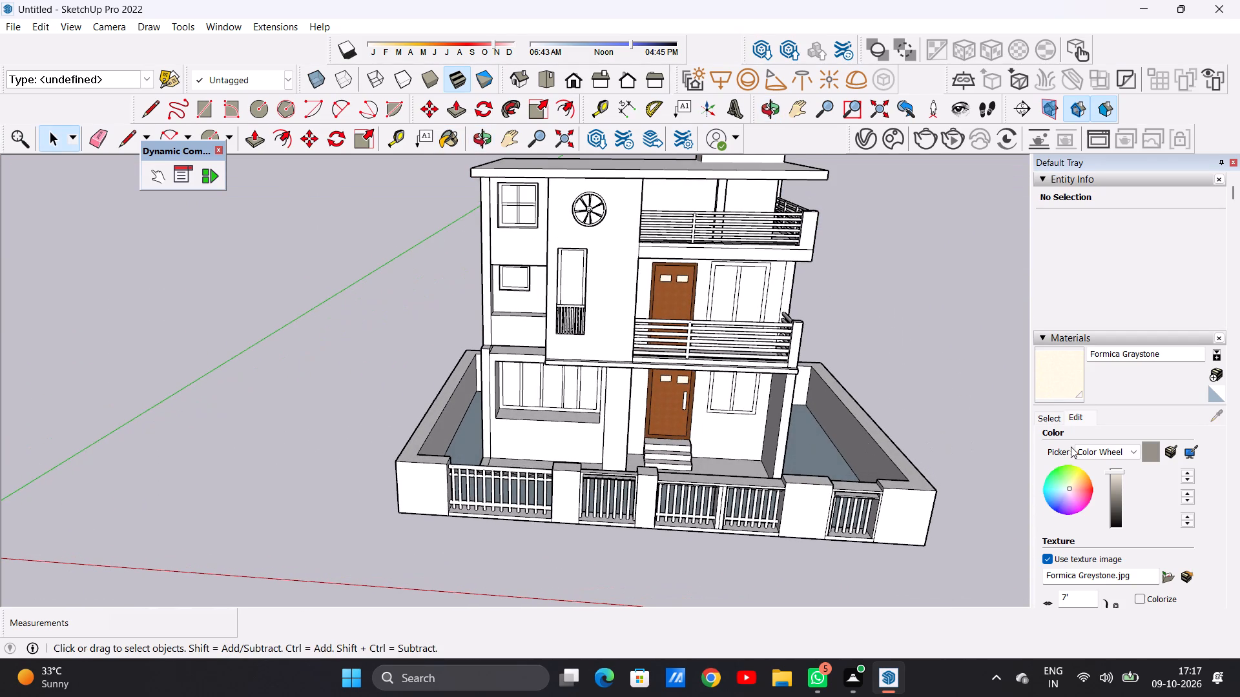
{"action": "left_click", "coordinate": [1113, 478]}
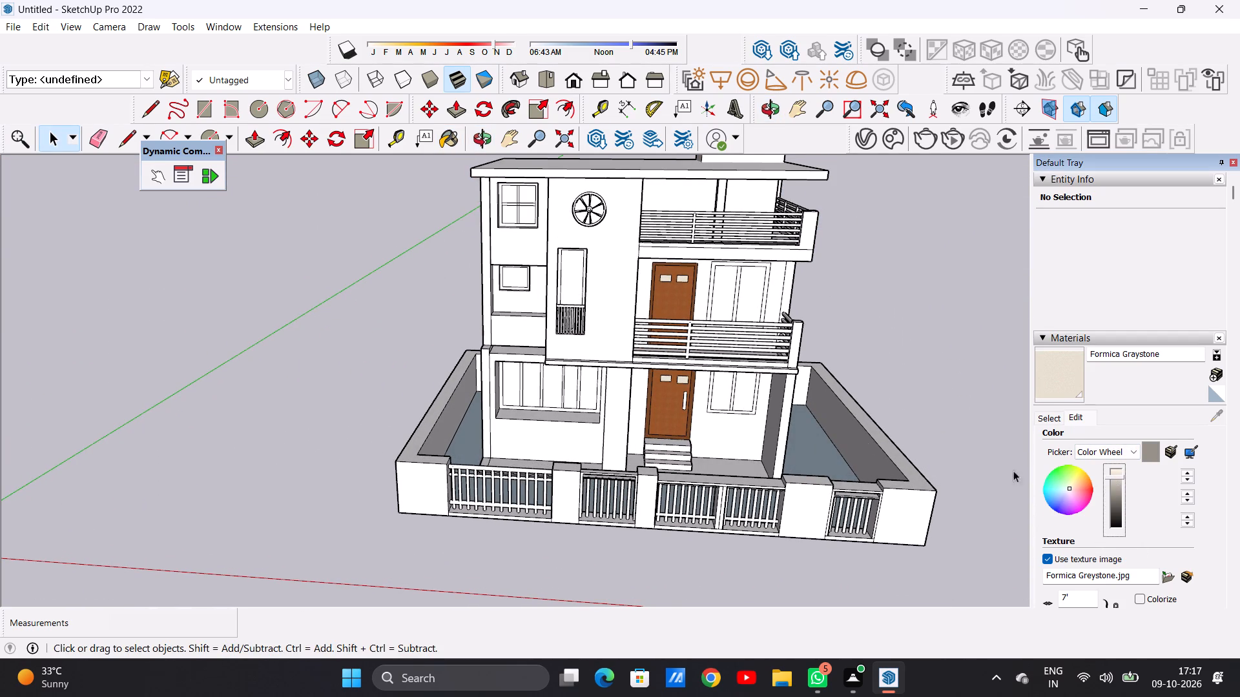
{"action": "scroll", "coordinate": [684, 392], "scroll_direction": "up", "scroll_amount": 15}
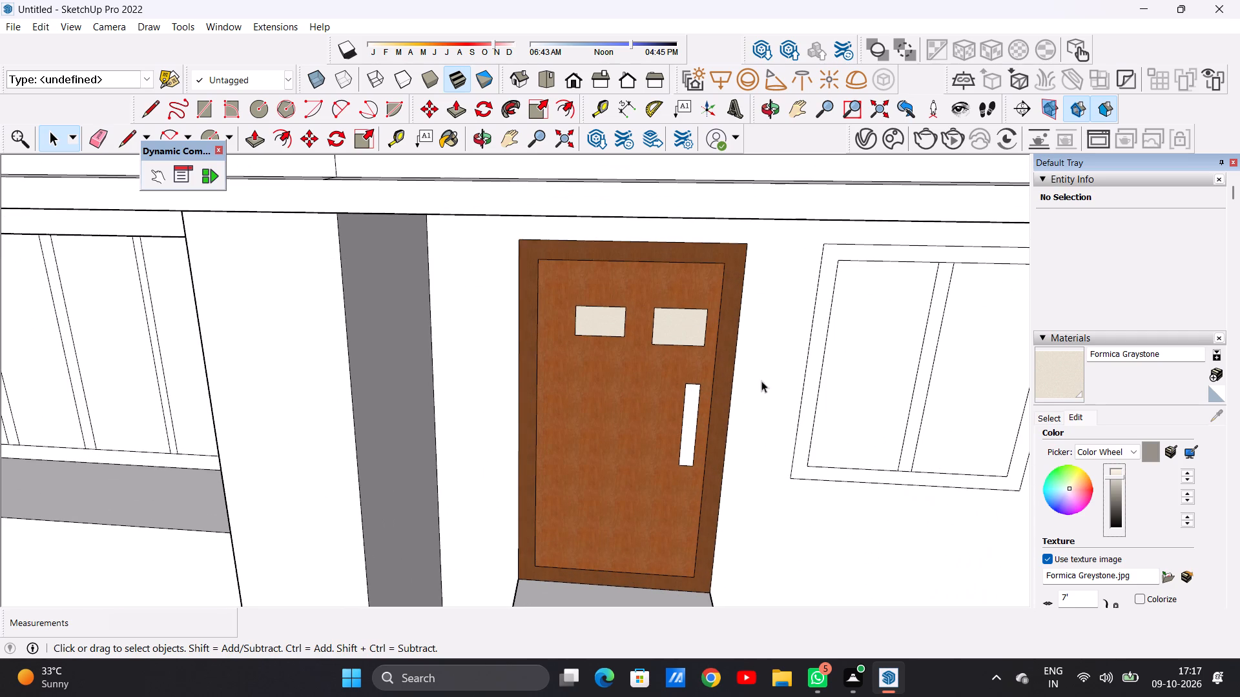
{"action": "scroll", "coordinate": [625, 409], "scroll_direction": "down", "scroll_amount": 2}
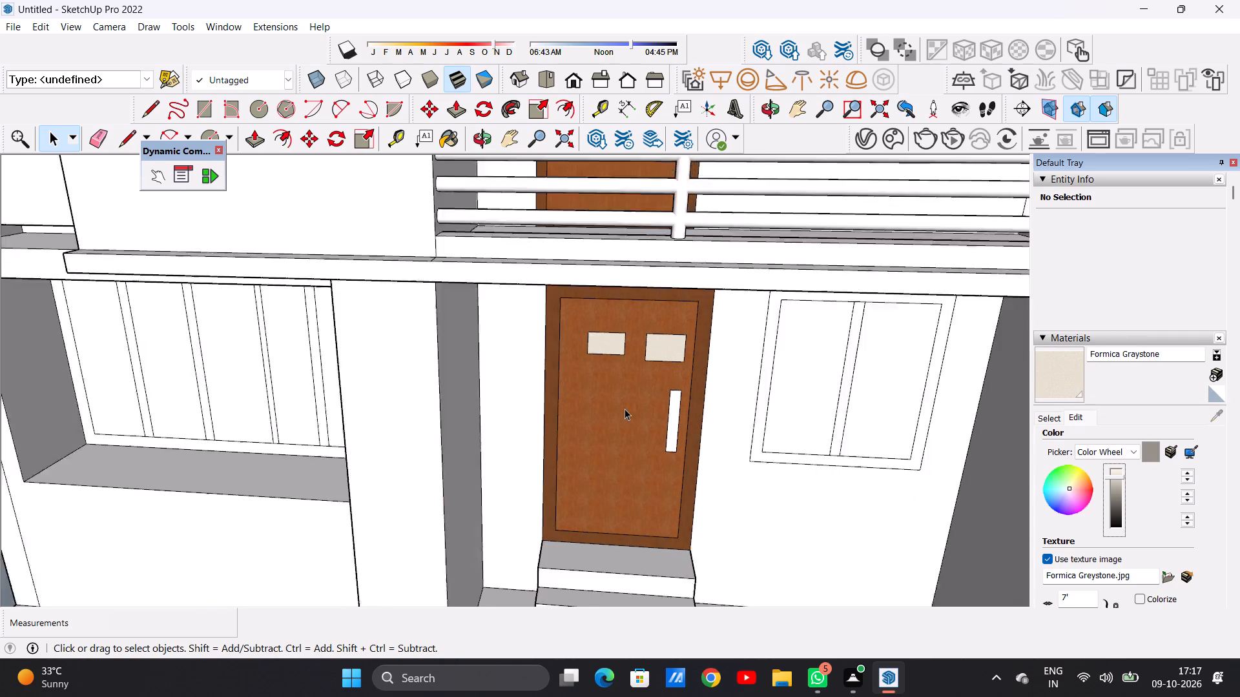
{"action": "scroll", "coordinate": [625, 409], "scroll_direction": "down", "scroll_amount": 13}
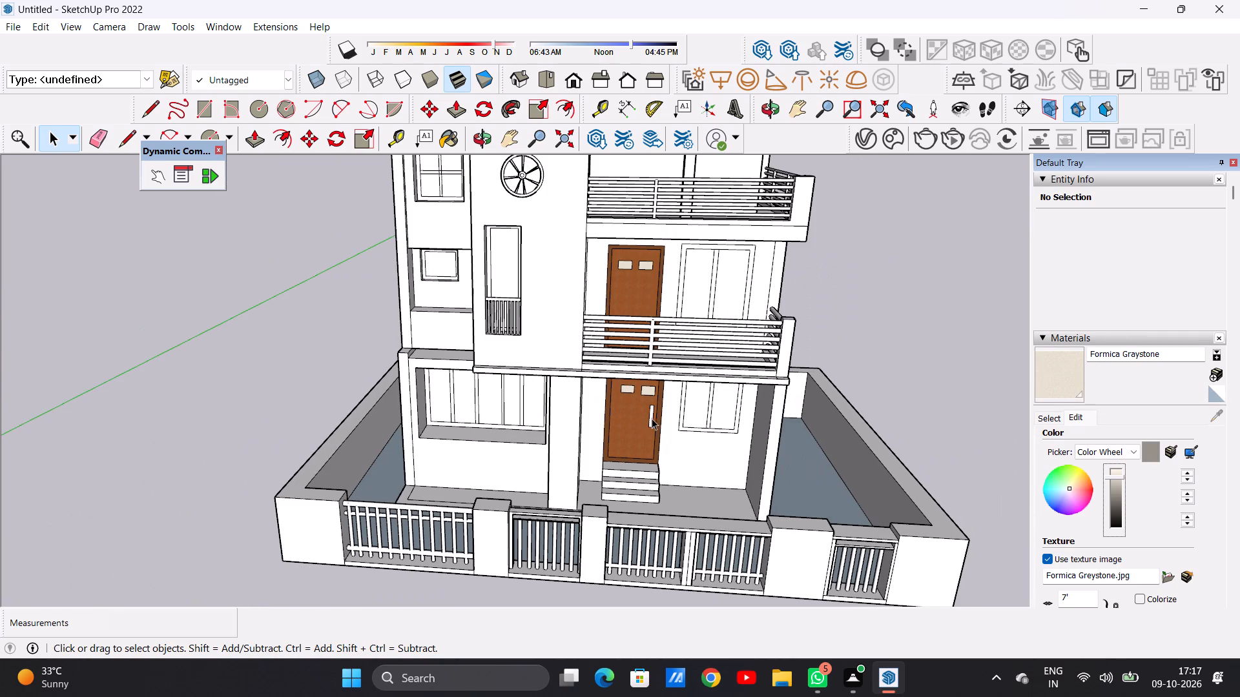
Copy the ground-floor door's handle straight up about 69' onto the first-floor balcony door.
{"action": "middle_click_drag", "start_coordinate": [652, 418], "coordinate": [653, 356]}
{"action": "scroll", "coordinate": [627, 318], "scroll_direction": "up", "scroll_amount": 5}
{"action": "middle_click_drag", "start_coordinate": [640, 303], "coordinate": [654, 385]}
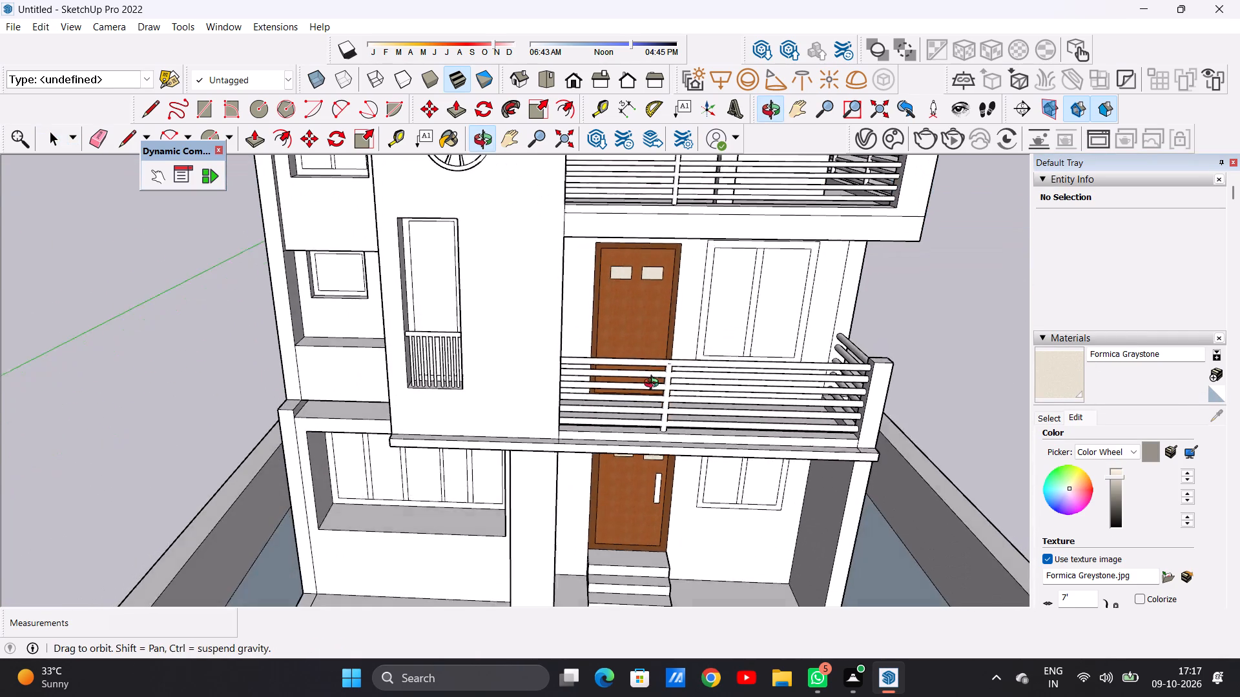
{"action": "middle_click_drag", "start_coordinate": [654, 385], "coordinate": [654, 389]}
{"action": "scroll", "coordinate": [654, 336], "scroll_direction": "up", "scroll_amount": 2}
{"action": "scroll", "coordinate": [648, 341], "scroll_direction": "down", "scroll_amount": 4}
{"action": "scroll", "coordinate": [666, 468], "scroll_direction": "up", "scroll_amount": 11}
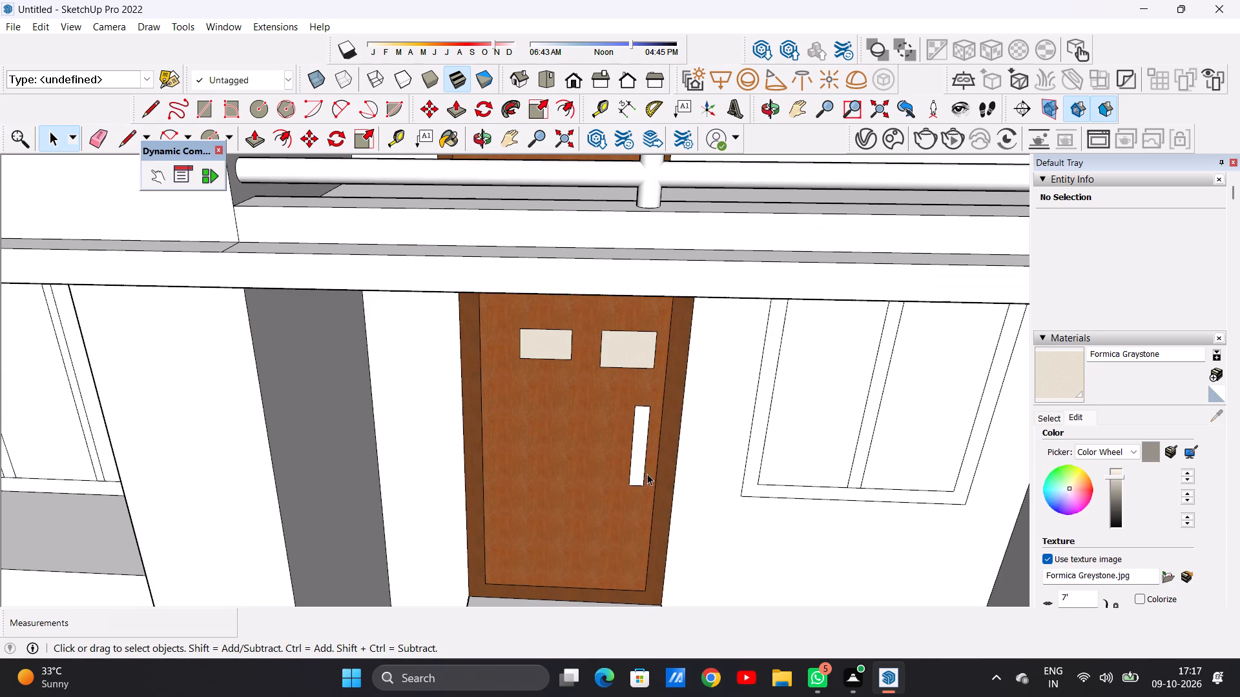
{"action": "double_click", "coordinate": [639, 469]}
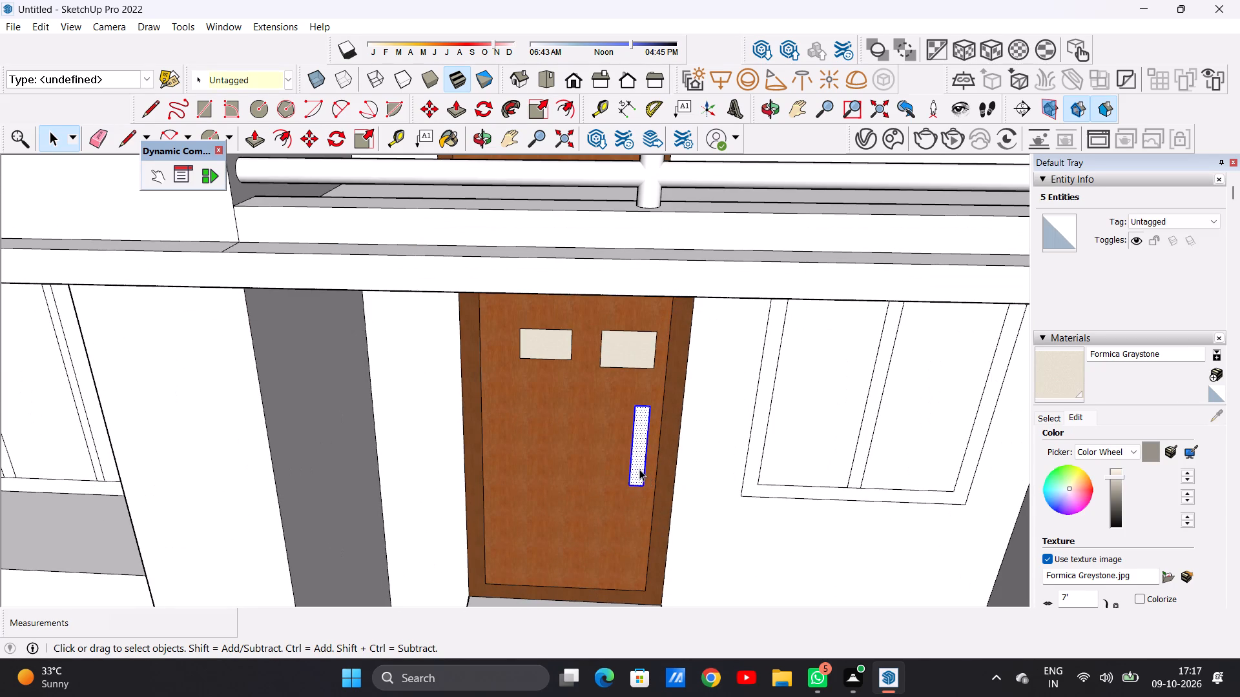
{"action": "key", "text": "m"}
{"action": "left_click", "coordinate": [644, 481]}
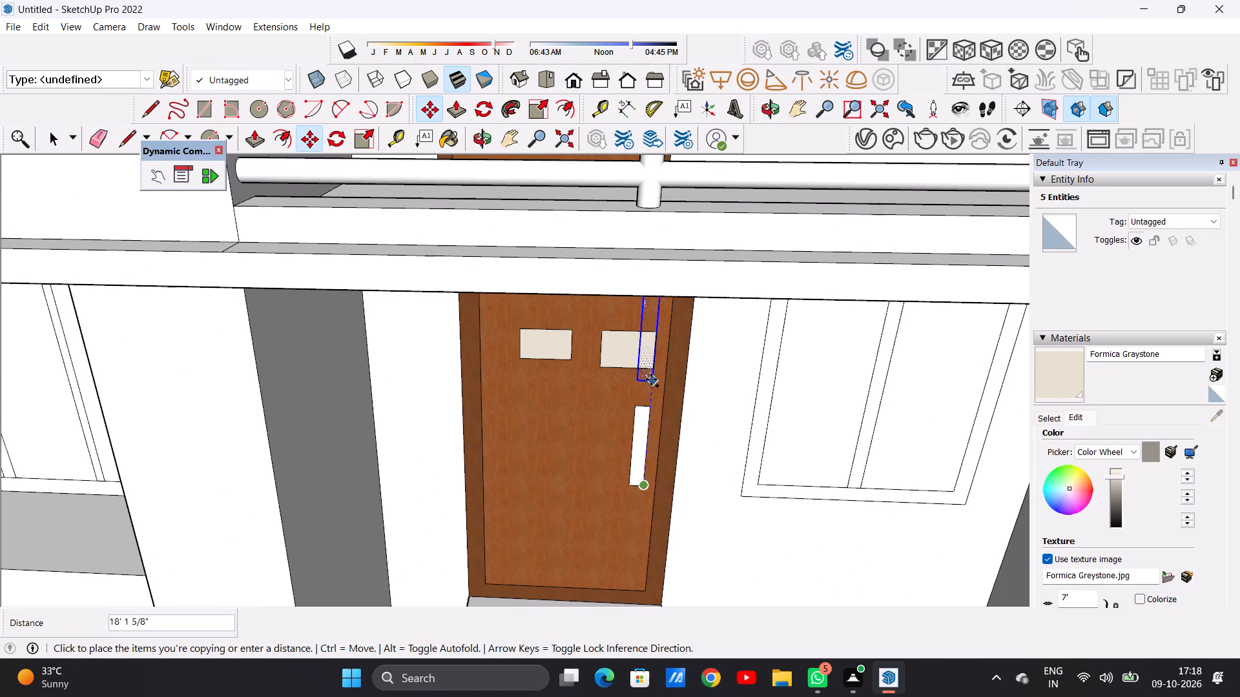
{"action": "scroll", "coordinate": [643, 401], "scroll_direction": "down", "scroll_amount": 11}
{"action": "scroll", "coordinate": [647, 279], "scroll_direction": "up", "scroll_amount": 7}
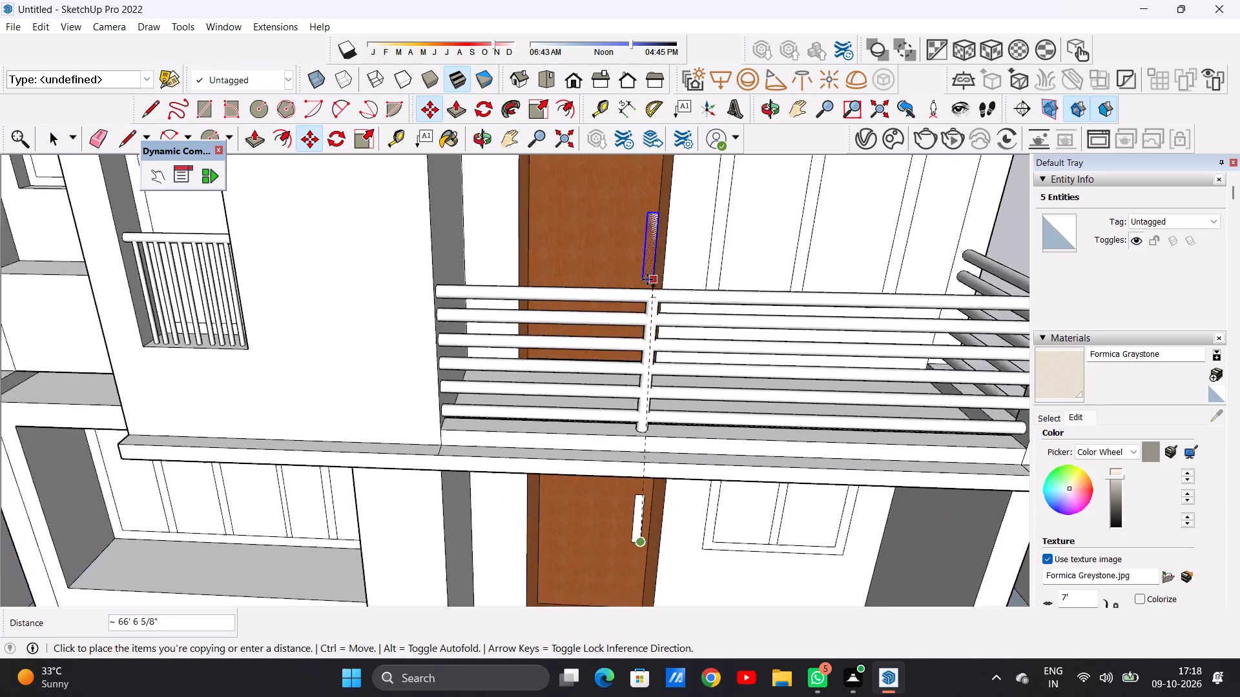
{"action": "scroll", "coordinate": [647, 279], "scroll_direction": "up", "scroll_amount": 1}
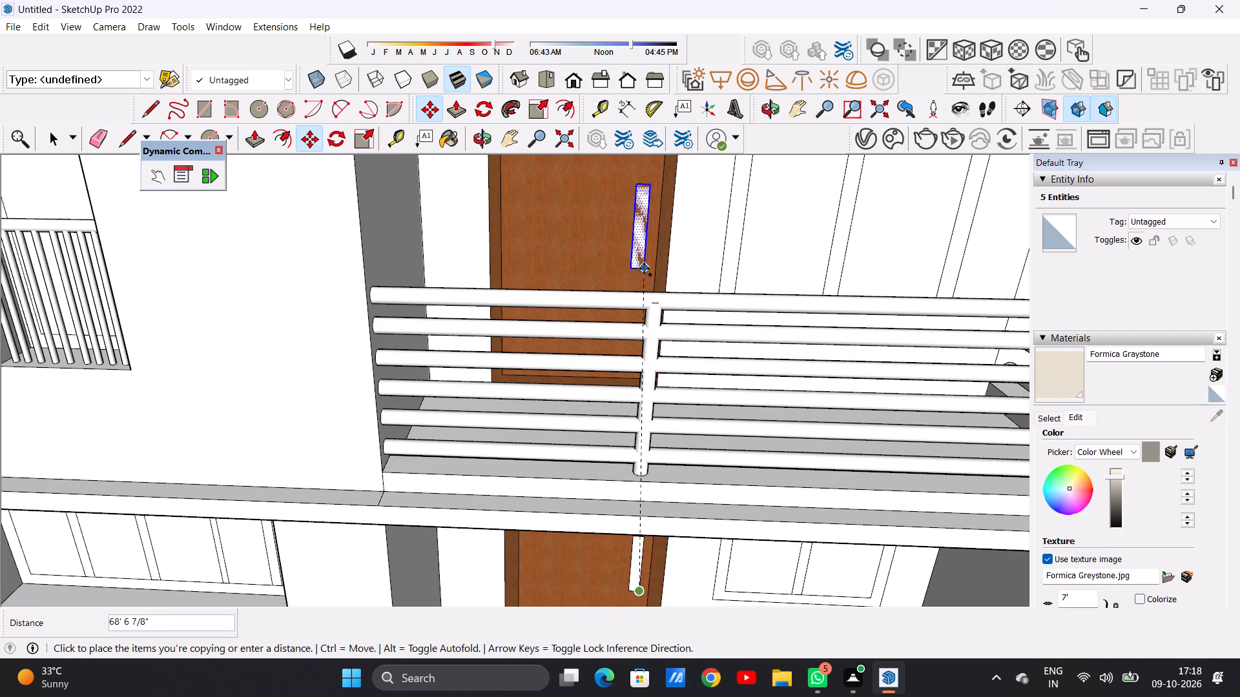
{"action": "left_click", "coordinate": [641, 266]}
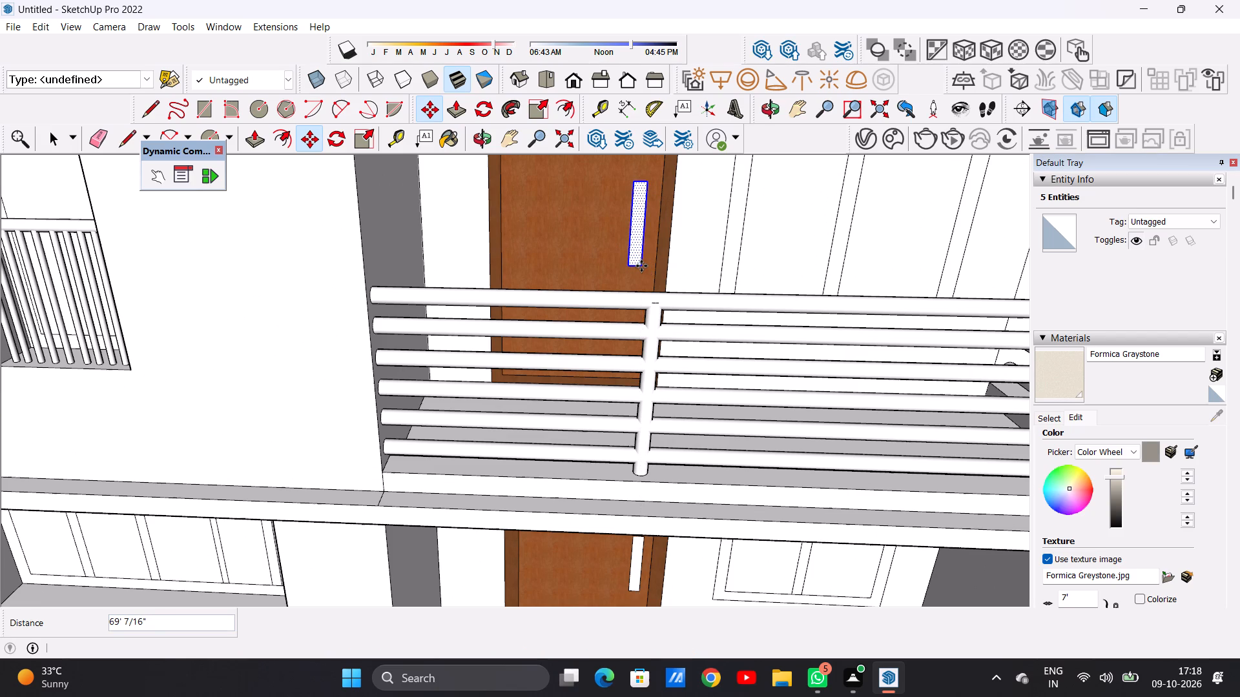
{"action": "key", "text": "space"}
Examine the copied handle's face and its placement on the first-floor balcony door.
{"action": "scroll", "coordinate": [656, 311], "scroll_direction": "down", "scroll_amount": 11}
{"action": "middle_click_drag", "start_coordinate": [644, 279], "coordinate": [593, 227]}
{"action": "scroll", "coordinate": [658, 267], "scroll_direction": "up", "scroll_amount": 5}
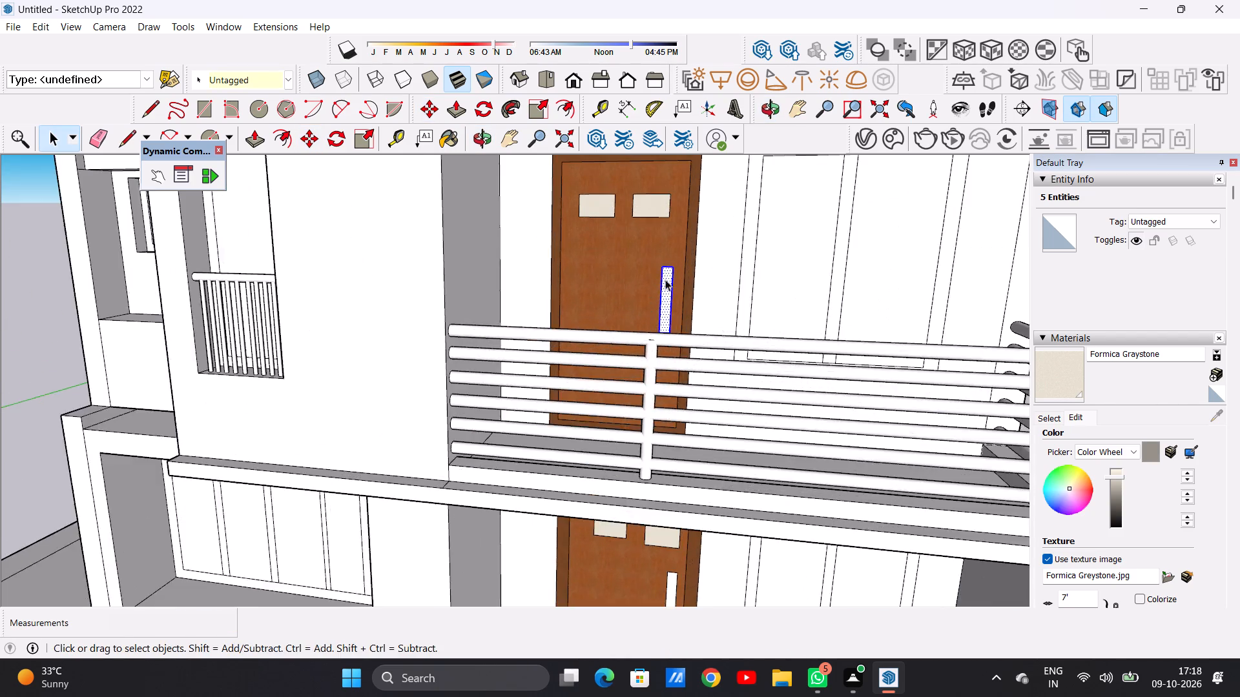
{"action": "scroll", "coordinate": [665, 279], "scroll_direction": "up", "scroll_amount": 4}
{"action": "scroll", "coordinate": [667, 282], "scroll_direction": "down", "scroll_amount": 1}
{"action": "scroll", "coordinate": [667, 282], "scroll_direction": "up", "scroll_amount": 13}
{"action": "left_click", "coordinate": [665, 312]}
{"action": "scroll", "coordinate": [674, 332], "scroll_direction": "down", "scroll_amount": 10}
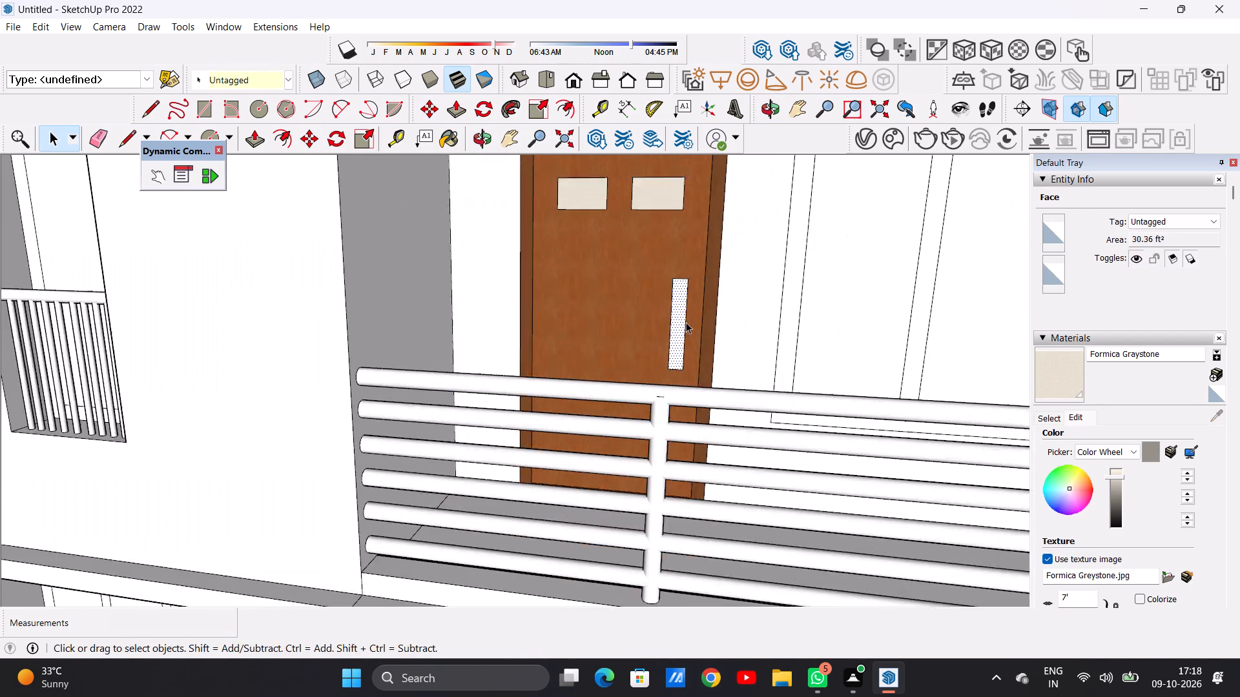
{"action": "scroll", "coordinate": [686, 322], "scroll_direction": "down", "scroll_amount": 15}
{"action": "left_click", "coordinate": [907, 278]}
{"action": "middle_click_drag", "start_coordinate": [683, 349], "coordinate": [731, 312]}
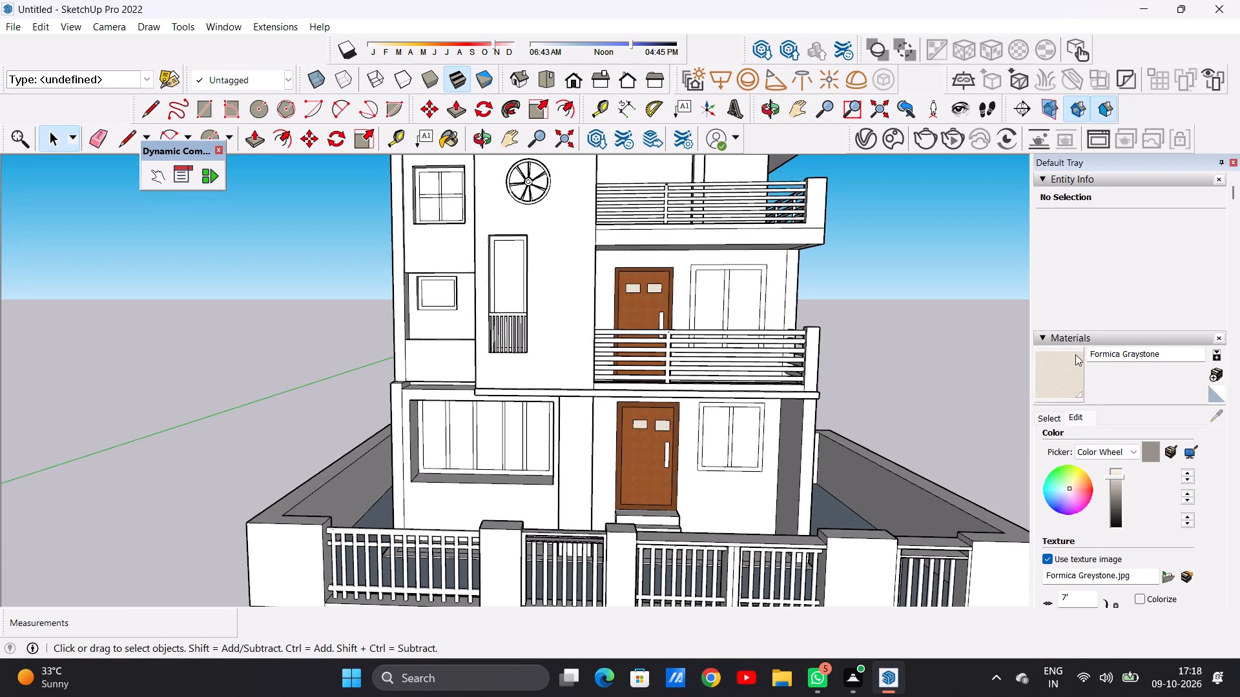
Paint the ground-floor door's handle with Formica Beige from the Synthetic Surfaces materials.
{"action": "left_click", "coordinate": [1050, 418]}
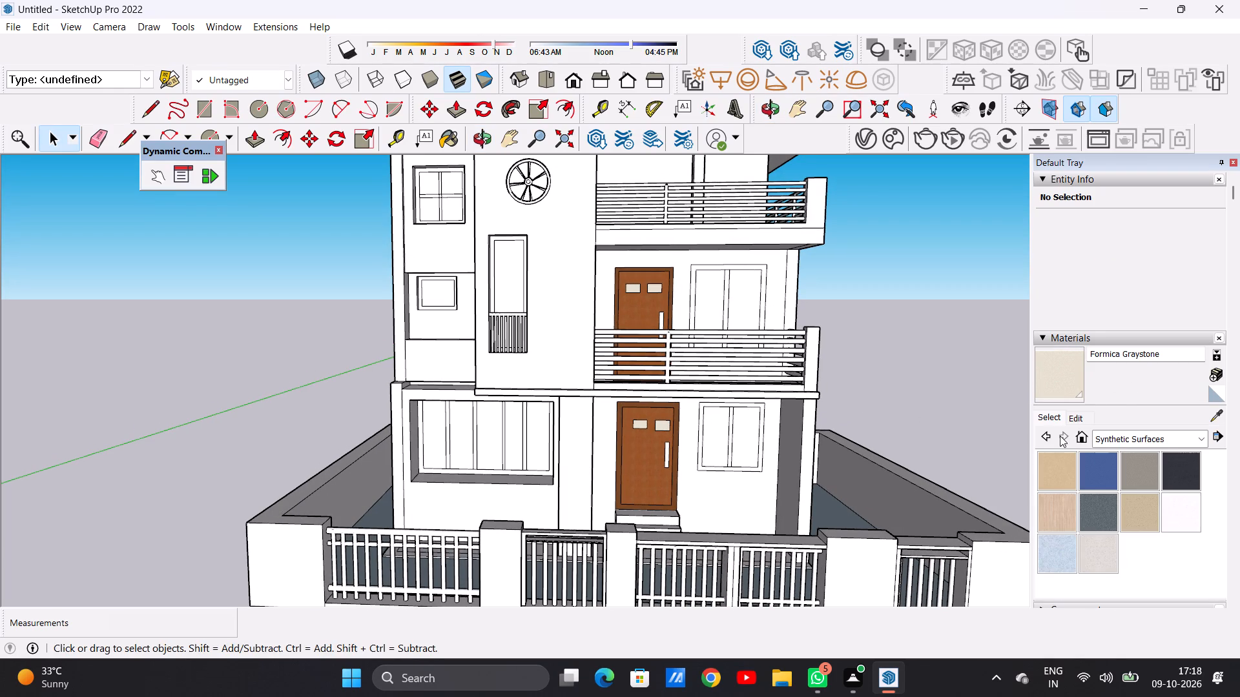
{"action": "left_click", "coordinate": [1062, 469]}
{"action": "scroll", "coordinate": [665, 465], "scroll_direction": "up", "scroll_amount": 5}
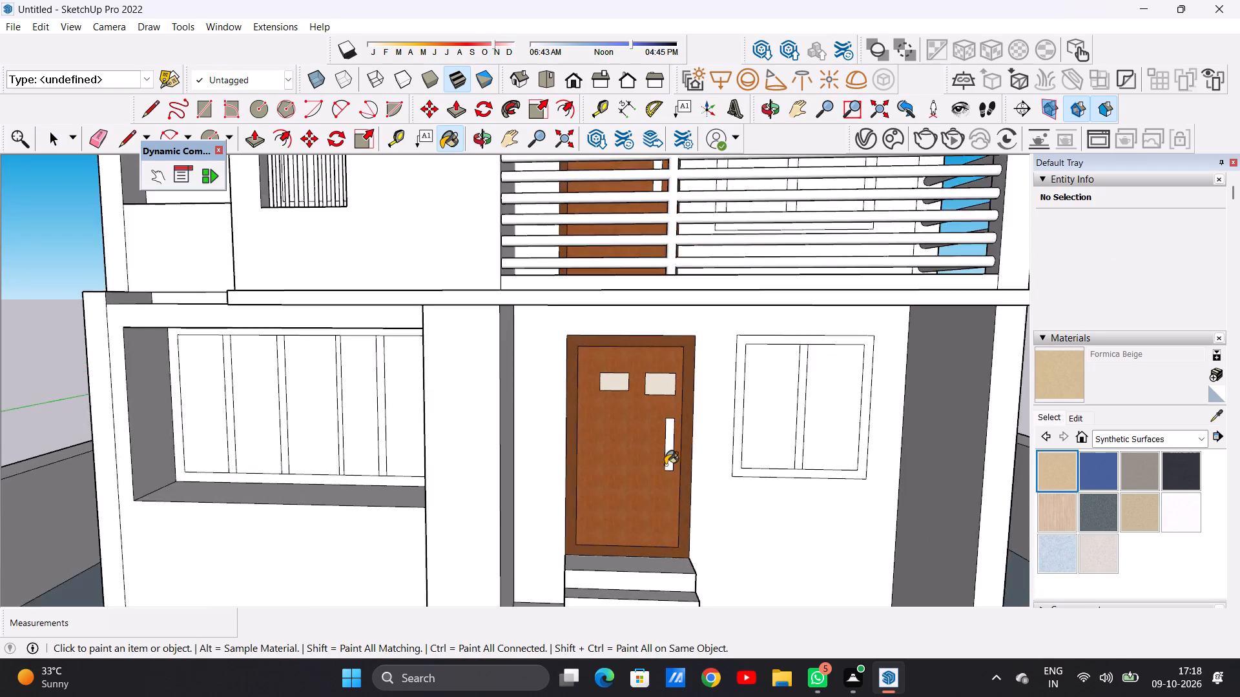
{"action": "scroll", "coordinate": [665, 465], "scroll_direction": "up", "scroll_amount": 11}
{"action": "left_click", "coordinate": [668, 452]}
{"action": "scroll", "coordinate": [685, 476], "scroll_direction": "down", "scroll_amount": 4}
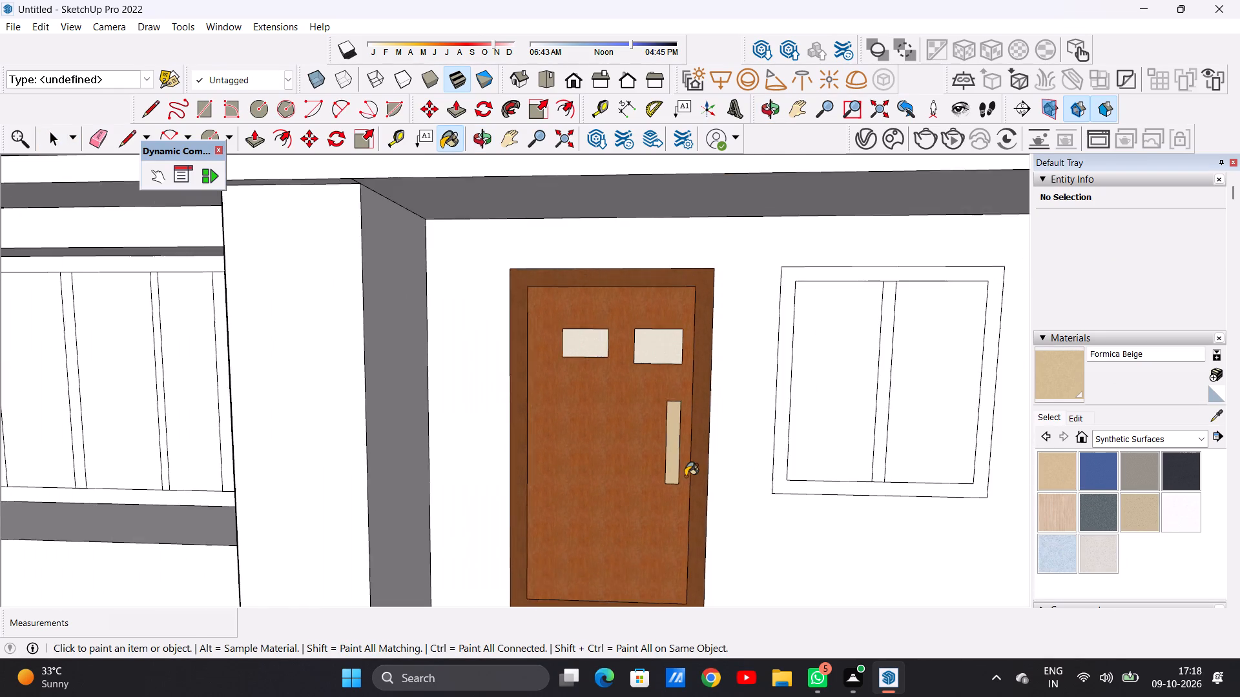
Paint the first-floor balcony door's handle with the same Formica Beige material.
{"action": "scroll", "coordinate": [685, 476], "scroll_direction": "down", "scroll_amount": 13}
{"action": "scroll", "coordinate": [654, 321], "scroll_direction": "up", "scroll_amount": 19}
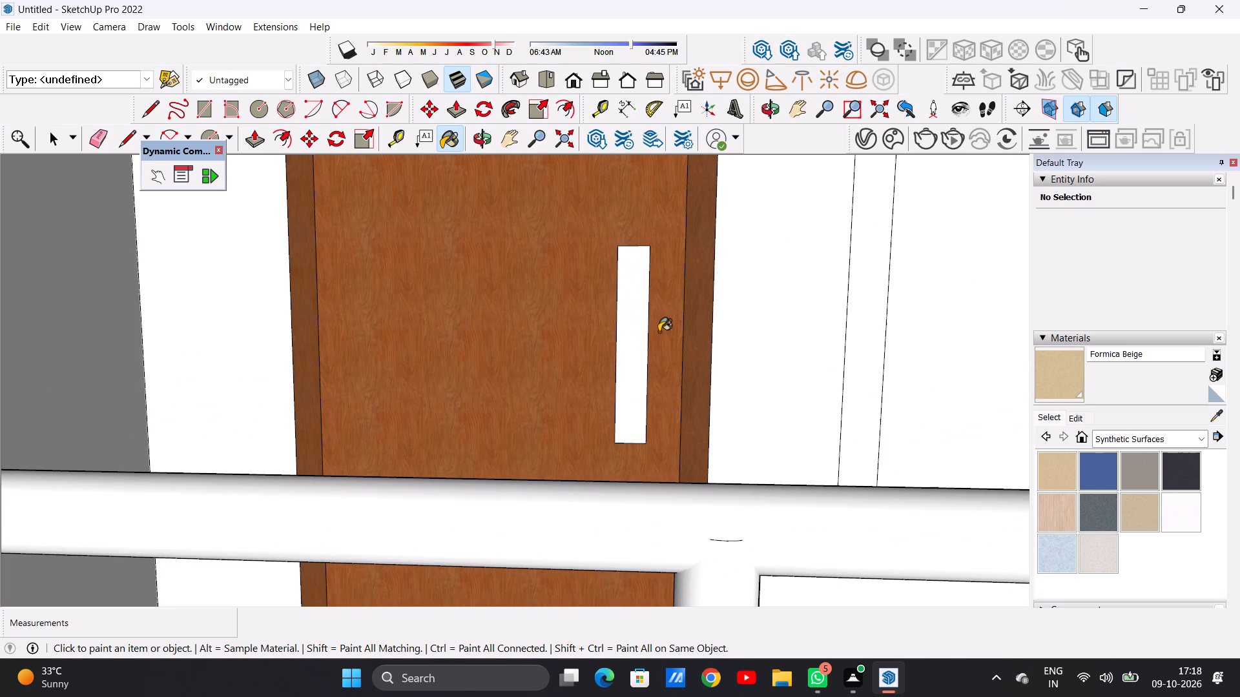
{"action": "left_click", "coordinate": [630, 354]}
{"action": "scroll", "coordinate": [676, 371], "scroll_direction": "down", "scroll_amount": 20}
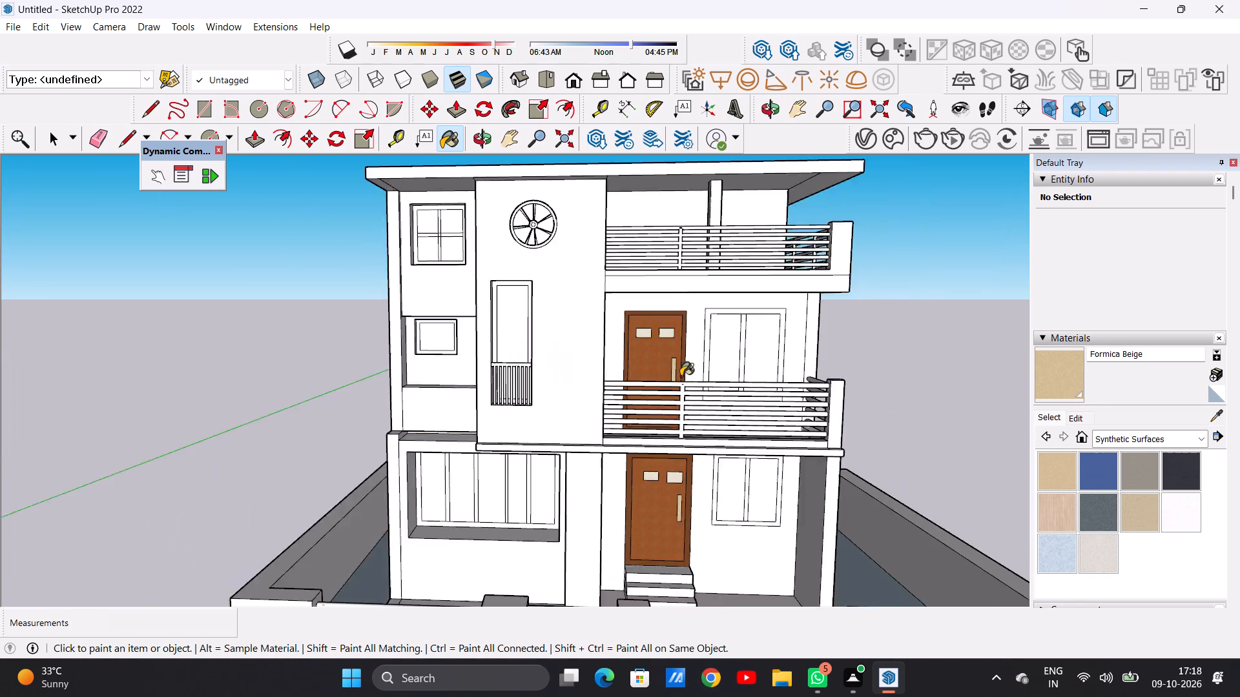
{"action": "scroll", "coordinate": [681, 376], "scroll_direction": "down", "scroll_amount": 7}
{"action": "scroll", "coordinate": [679, 383], "scroll_direction": "up", "scroll_amount": 4}
{"action": "scroll", "coordinate": [679, 383], "scroll_direction": "down", "scroll_amount": 1}
{"action": "scroll", "coordinate": [679, 383], "scroll_direction": "up", "scroll_amount": 1}
{"action": "key", "text": "space"}
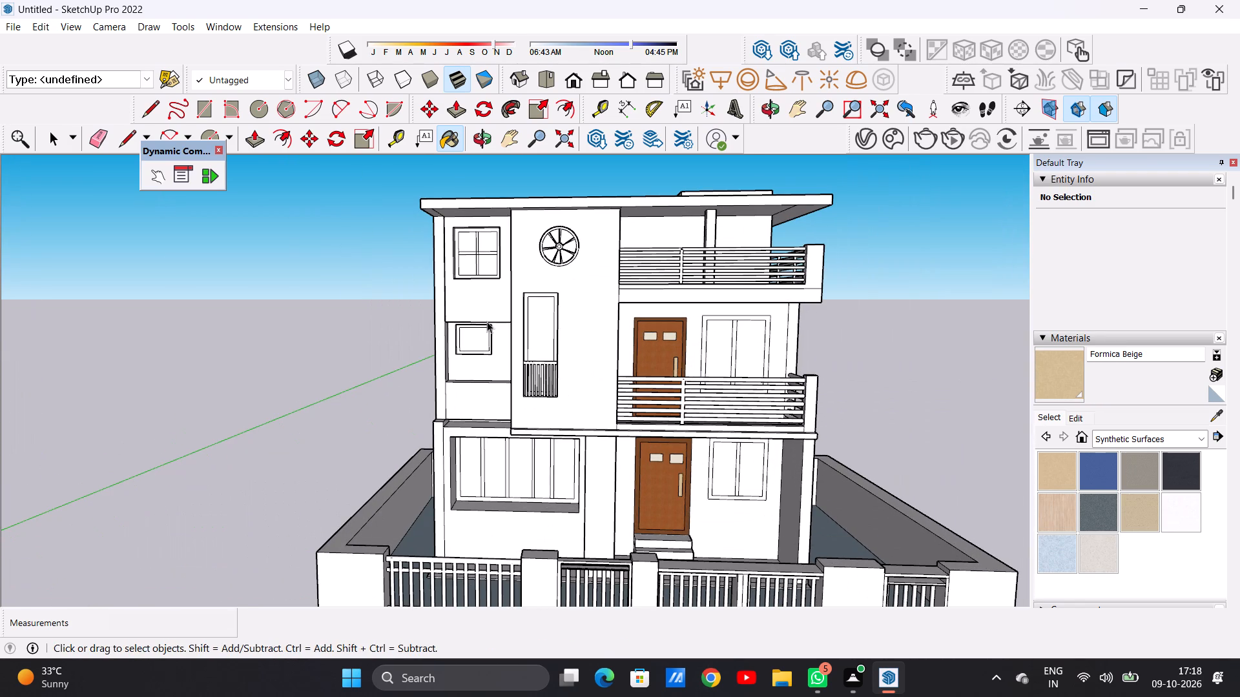
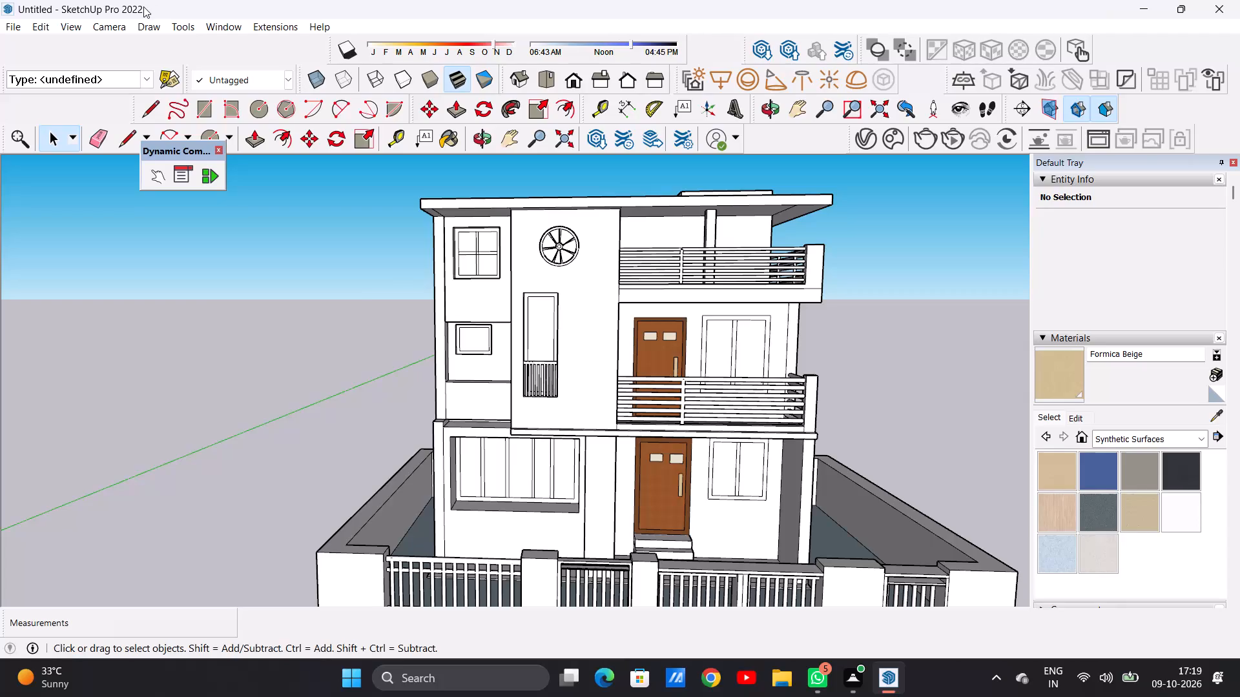
Examine the front facade of the three-storey house from several distances and angles.
{"action": "scroll", "coordinate": [143, 6], "scroll_direction": "down", "scroll_amount": 7, "text": "ctrl"}
{"action": "scroll", "coordinate": [630, 308], "scroll_direction": "down", "scroll_amount": 6}
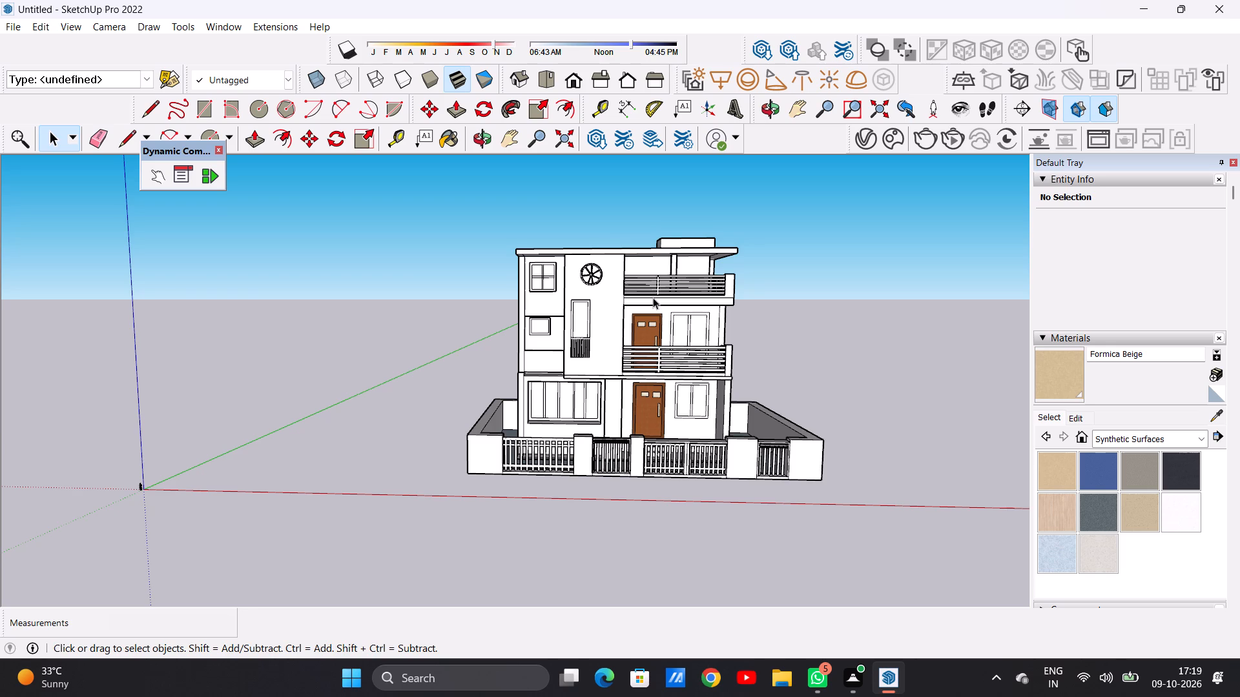
{"action": "scroll", "coordinate": [653, 298], "scroll_direction": "down", "scroll_amount": 14}
{"action": "scroll", "coordinate": [677, 303], "scroll_direction": "up", "scroll_amount": 13}
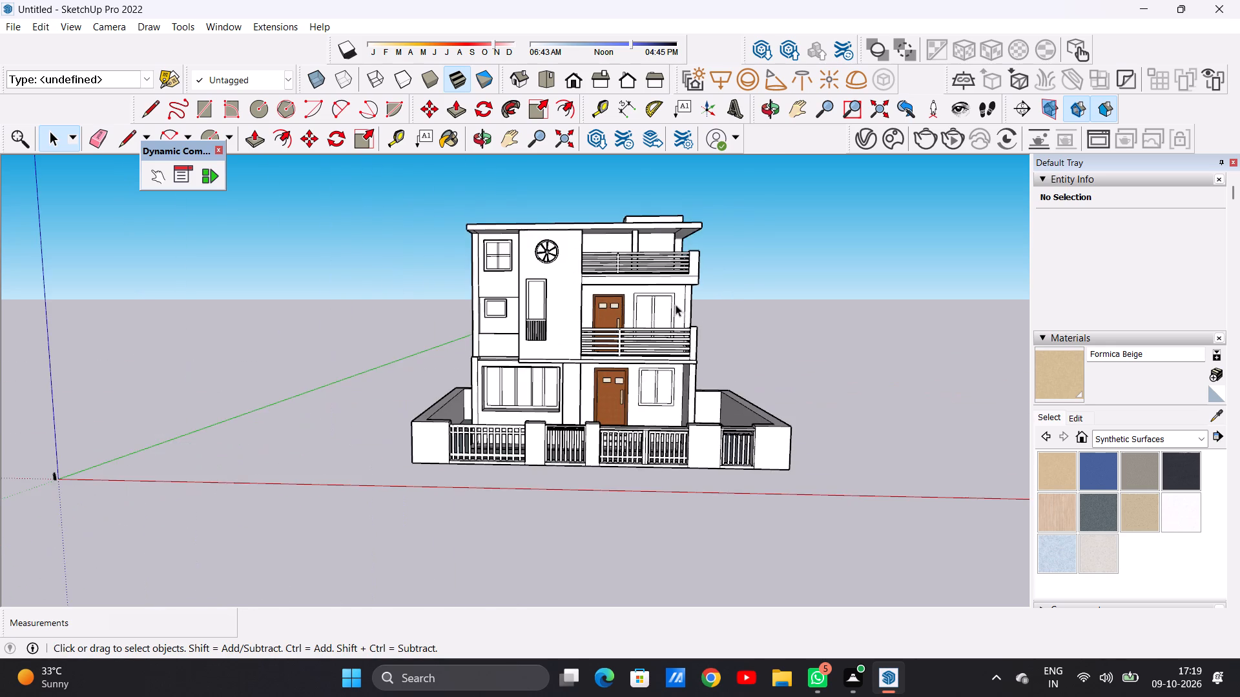
{"action": "middle_click_drag", "start_coordinate": [697, 311], "coordinate": [669, 312]}
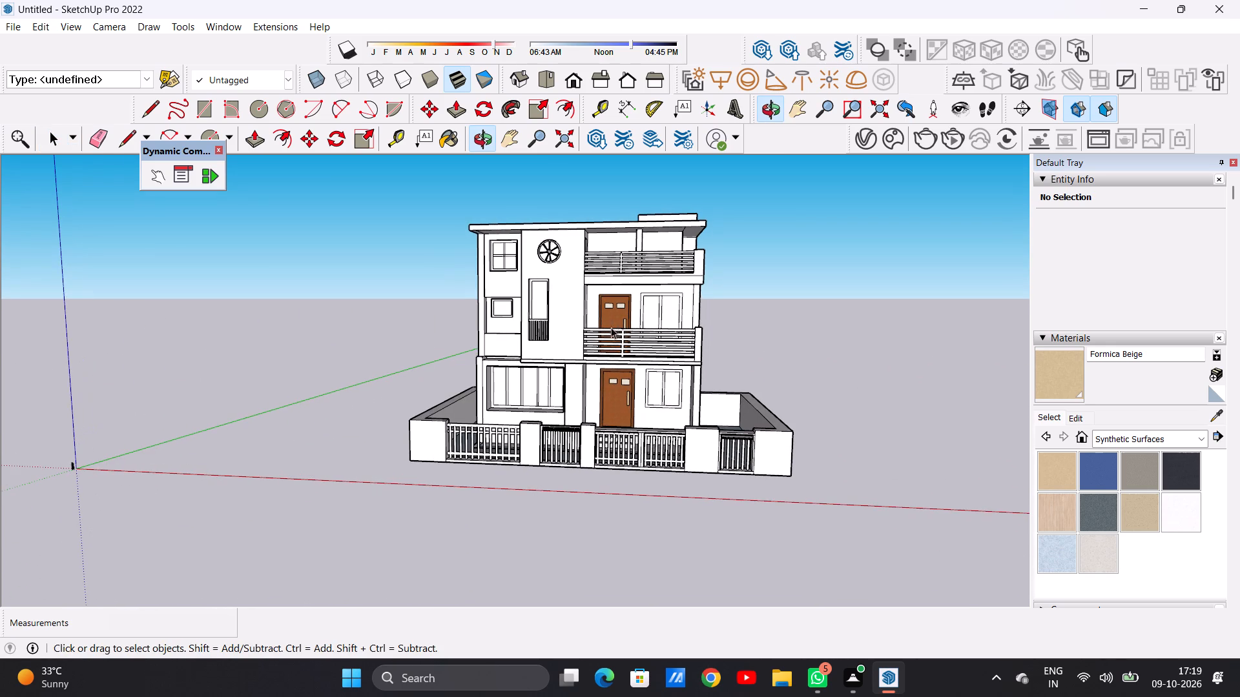
{"action": "scroll", "coordinate": [608, 283], "scroll_direction": "up", "scroll_amount": 6}
{"action": "middle_click_drag", "start_coordinate": [625, 330], "coordinate": [641, 305]}
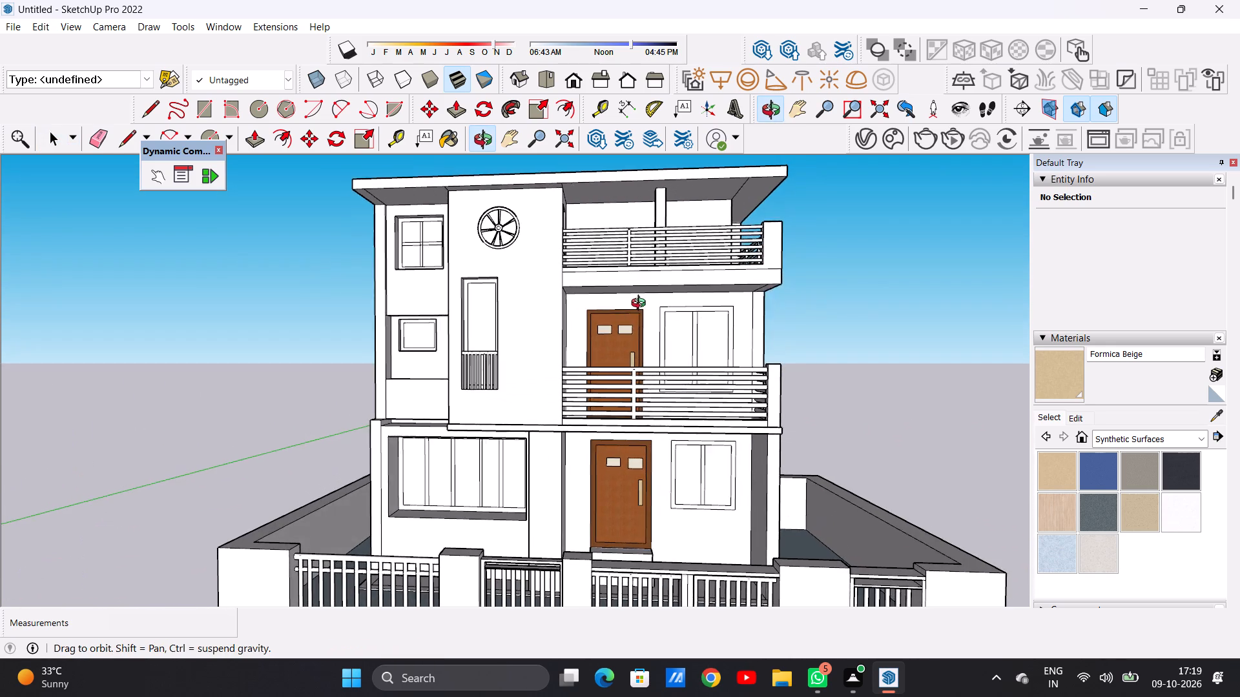
{"action": "middle_click_drag", "start_coordinate": [641, 305], "coordinate": [657, 319]}
{"action": "scroll", "coordinate": [626, 346], "scroll_direction": "down", "scroll_amount": 2}
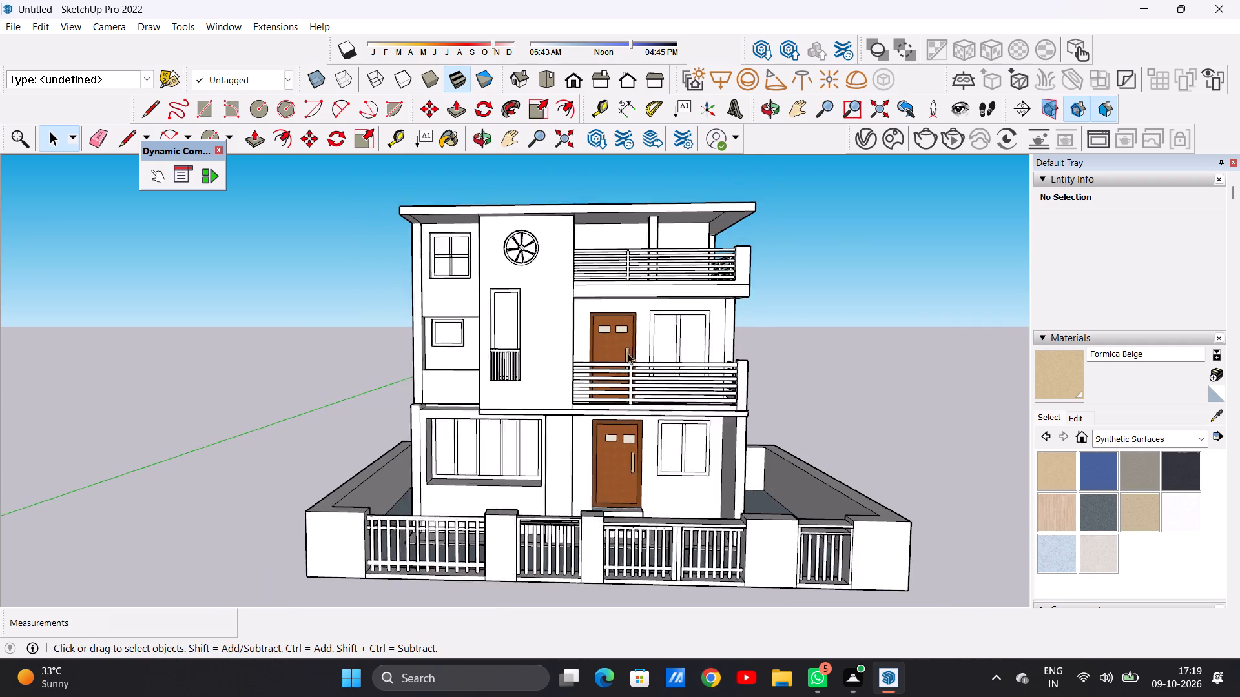
{"action": "scroll", "coordinate": [628, 353], "scroll_direction": "down", "scroll_amount": 5}
{"action": "scroll", "coordinate": [648, 420], "scroll_direction": "up", "scroll_amount": 4}
{"action": "scroll", "coordinate": [683, 400], "scroll_direction": "down", "scroll_amount": 1}
Paint the frame and centre mullion of the ground-floor window beside the door with Formica Laminate Dark.
{"action": "scroll", "coordinate": [683, 400], "scroll_direction": "up", "scroll_amount": 5}
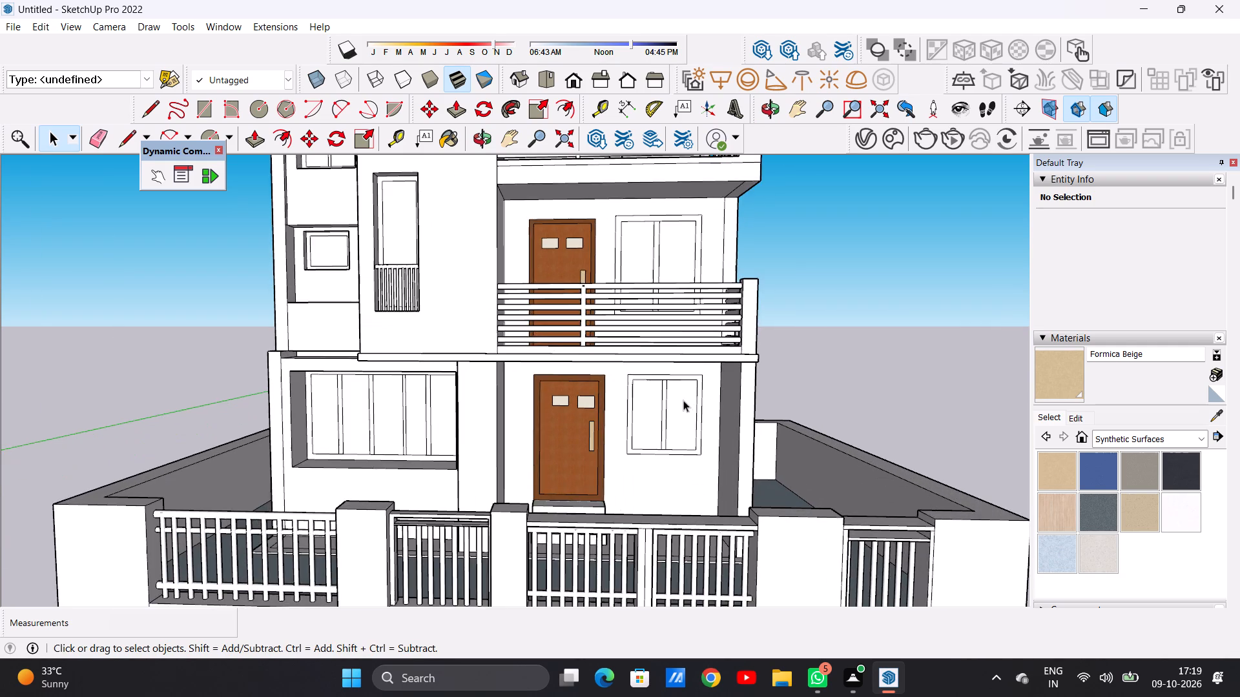
{"action": "scroll", "coordinate": [683, 399], "scroll_direction": "up", "scroll_amount": 2}
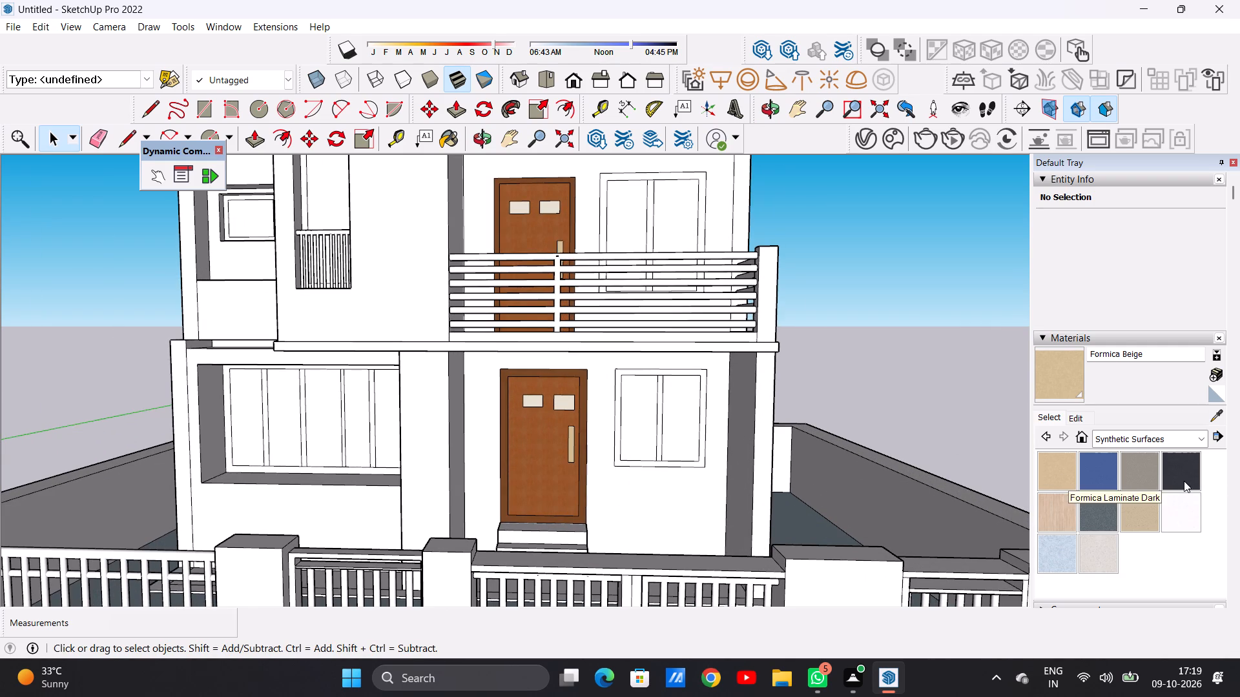
{"action": "left_click", "coordinate": [1184, 481]}
{"action": "scroll", "coordinate": [701, 414], "scroll_direction": "up", "scroll_amount": 6}
{"action": "left_click", "coordinate": [707, 396]}
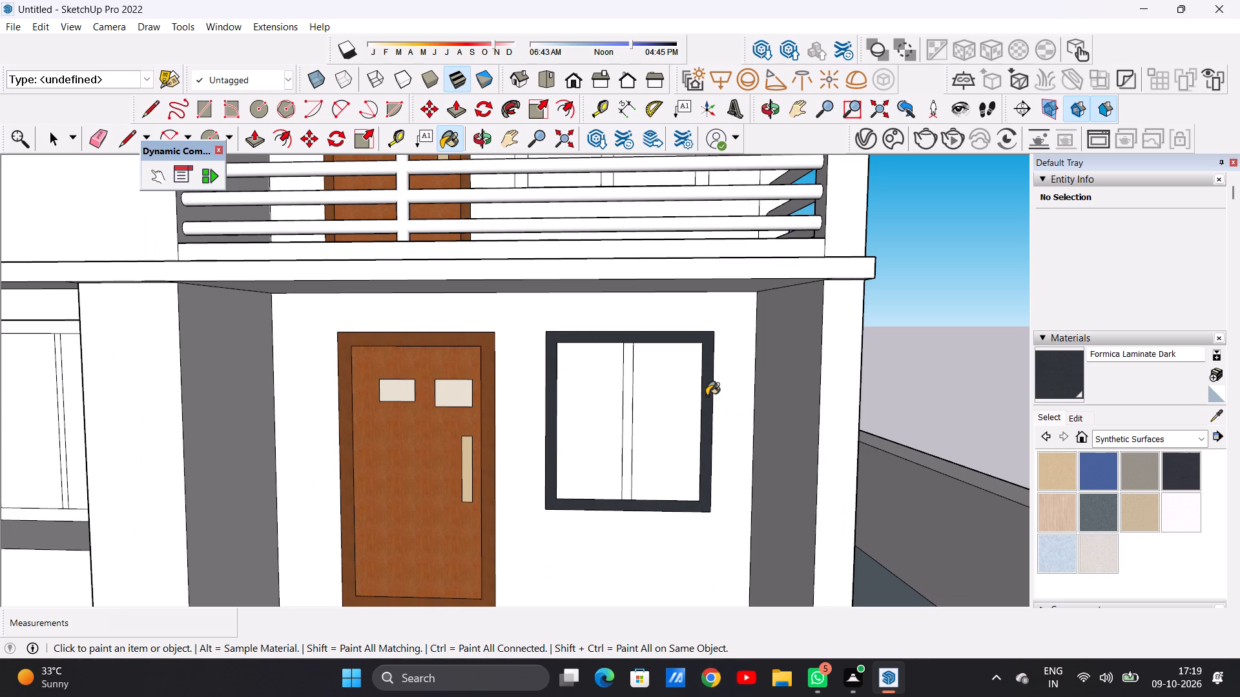
{"action": "scroll", "coordinate": [617, 418], "scroll_direction": "up", "scroll_amount": 4}
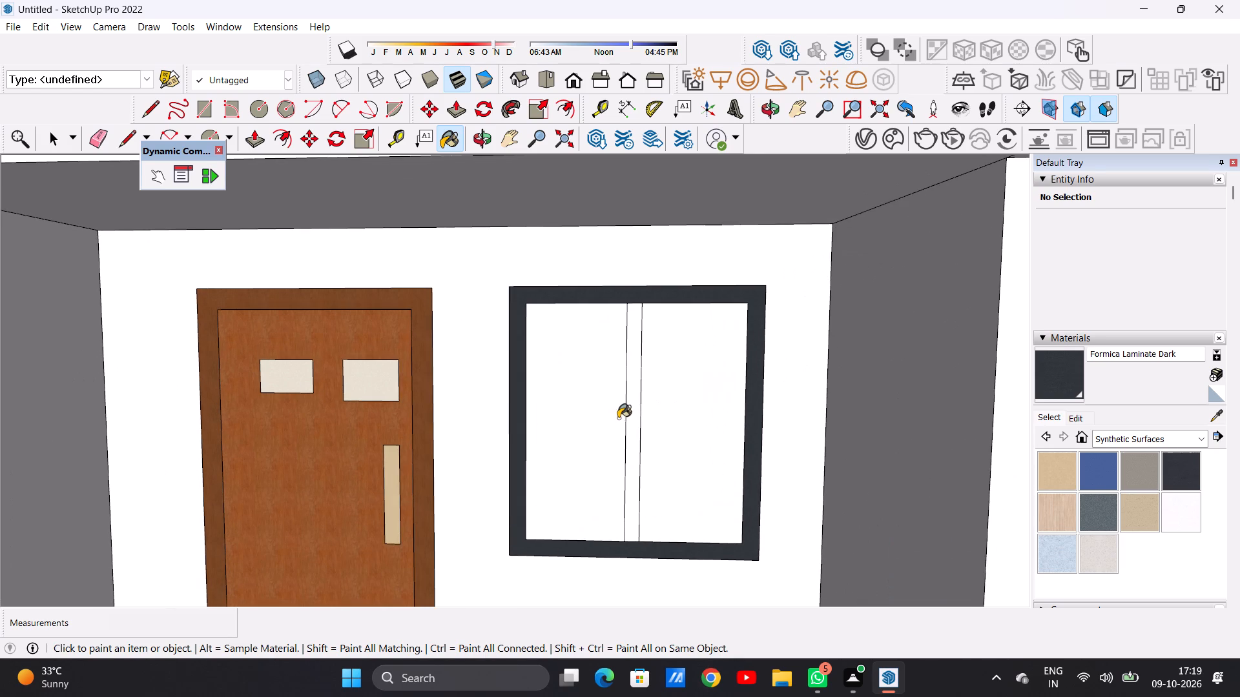
{"action": "left_click", "coordinate": [630, 392]}
Paint the frame and centre mullion of the first-floor balcony window with the same Formica Laminate Dark material.
{"action": "scroll", "coordinate": [639, 421], "scroll_direction": "down", "scroll_amount": 10}
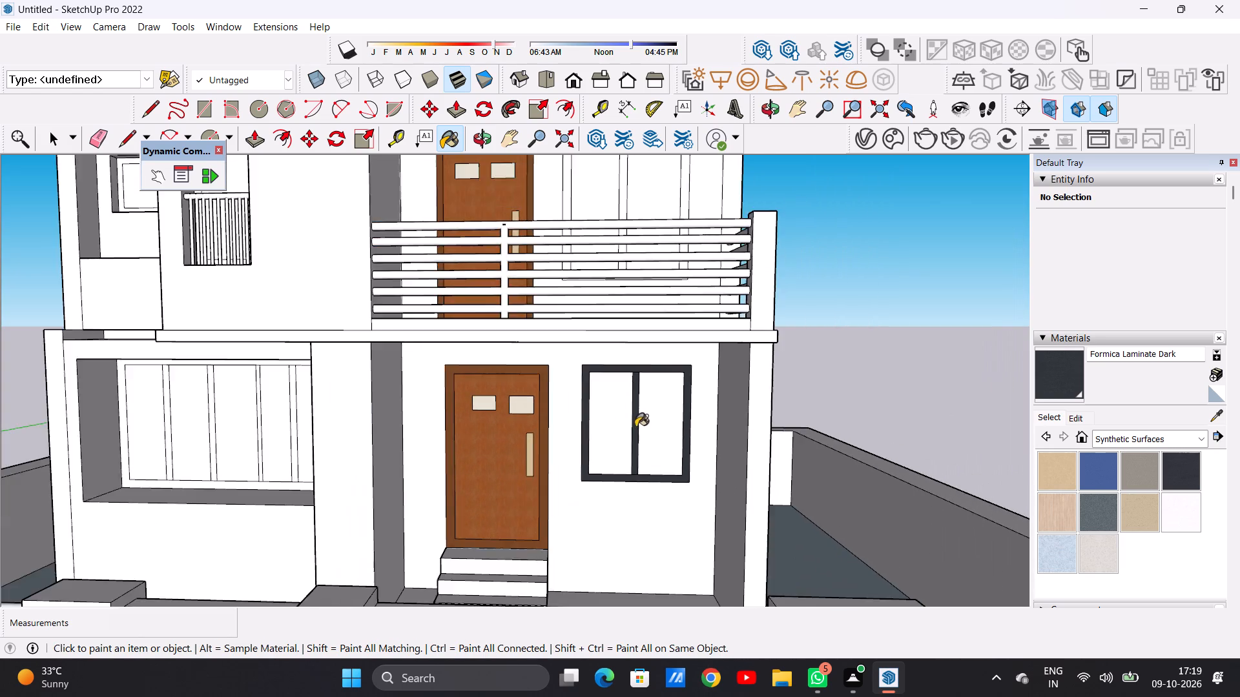
{"action": "scroll", "coordinate": [635, 427], "scroll_direction": "down", "scroll_amount": 6}
{"action": "scroll", "coordinate": [668, 298], "scroll_direction": "up", "scroll_amount": 11}
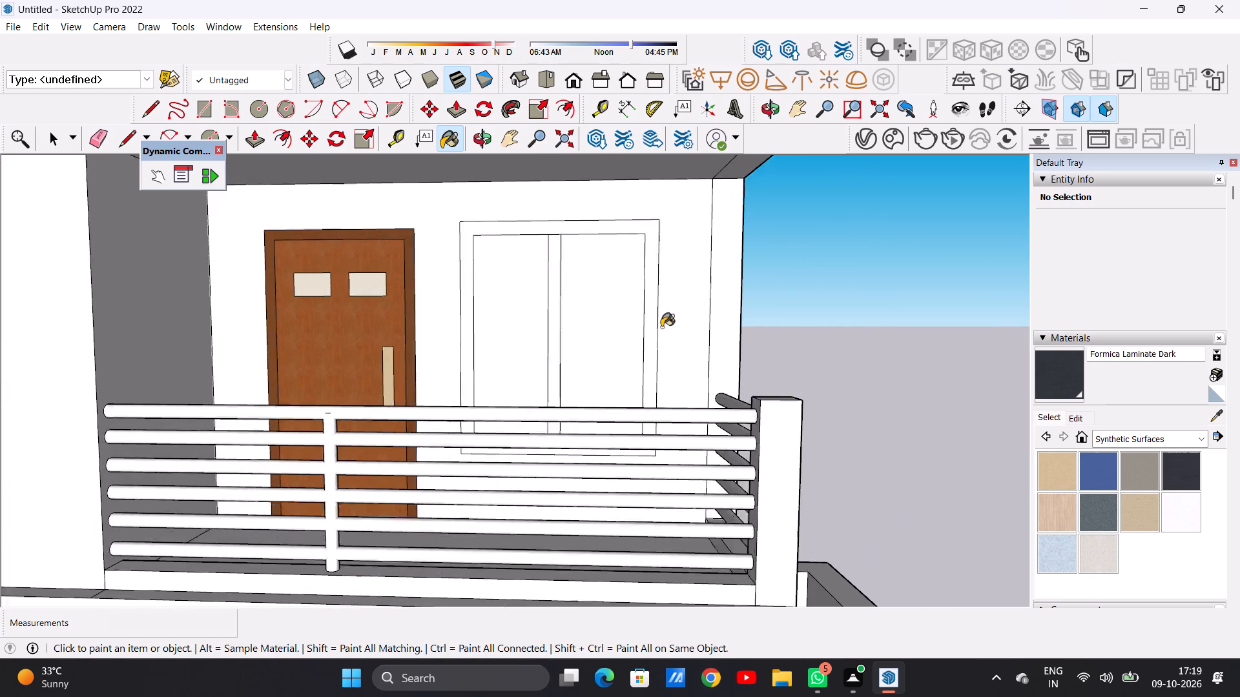
{"action": "scroll", "coordinate": [661, 327], "scroll_direction": "up", "scroll_amount": 4}
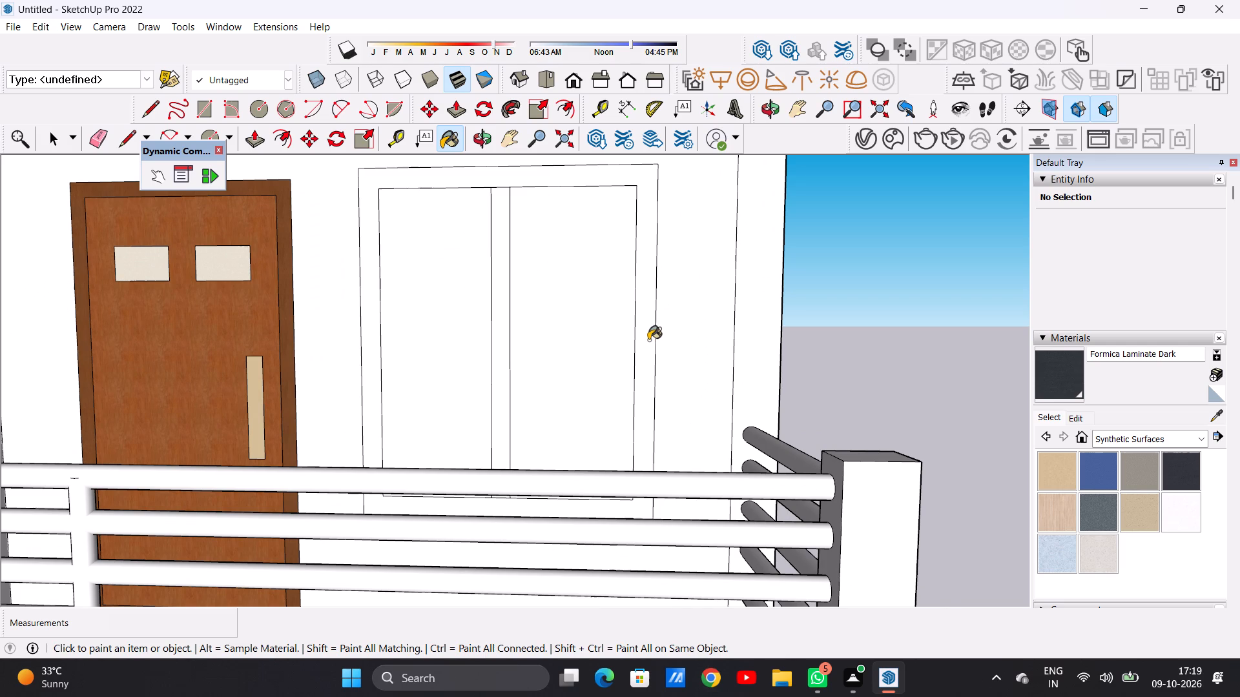
{"action": "left_click", "coordinate": [648, 340]}
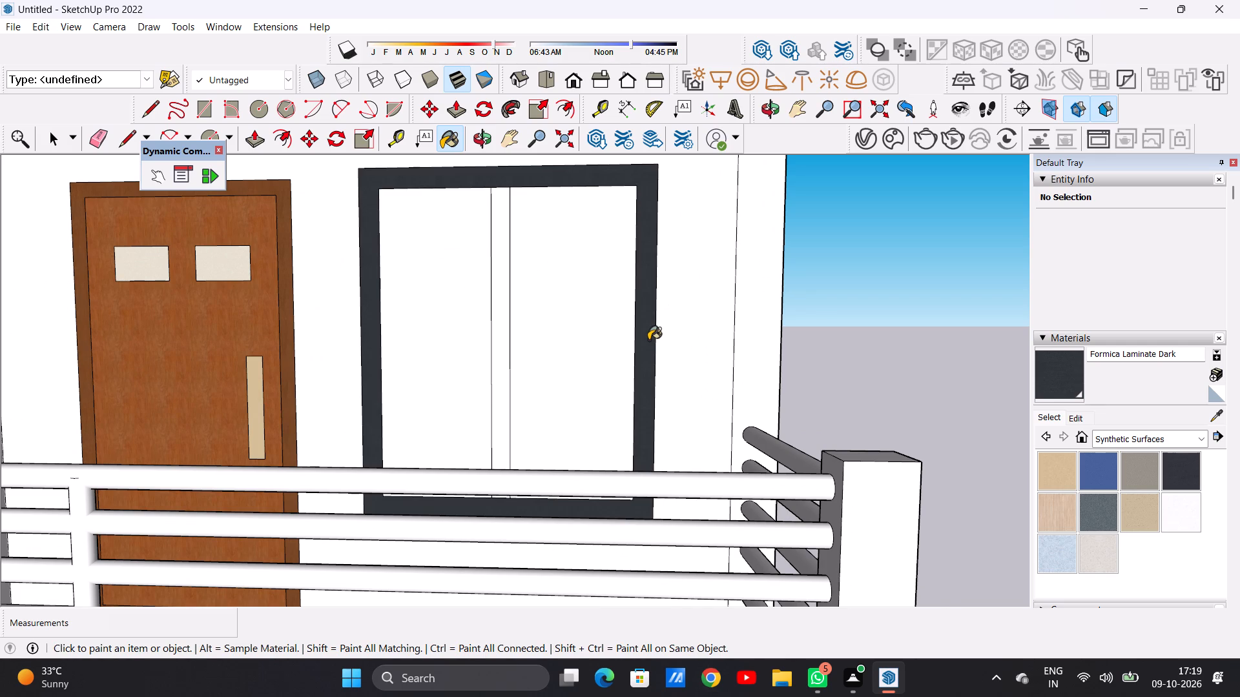
{"action": "left_click", "coordinate": [499, 376]}
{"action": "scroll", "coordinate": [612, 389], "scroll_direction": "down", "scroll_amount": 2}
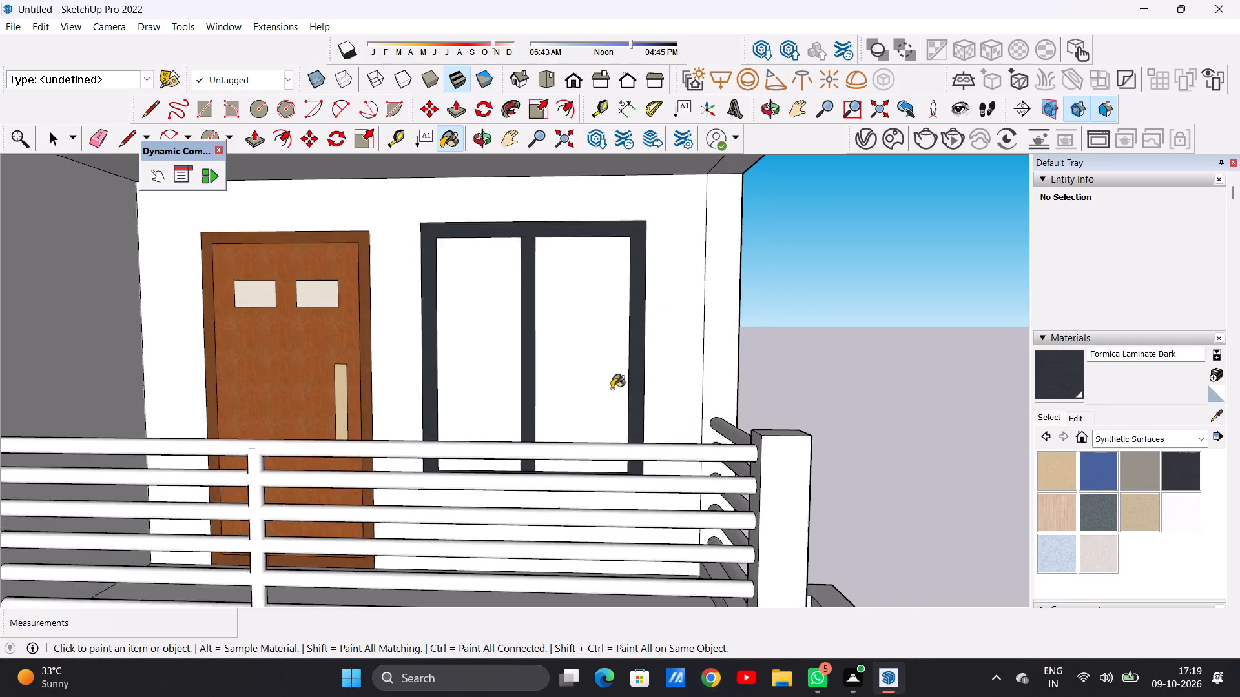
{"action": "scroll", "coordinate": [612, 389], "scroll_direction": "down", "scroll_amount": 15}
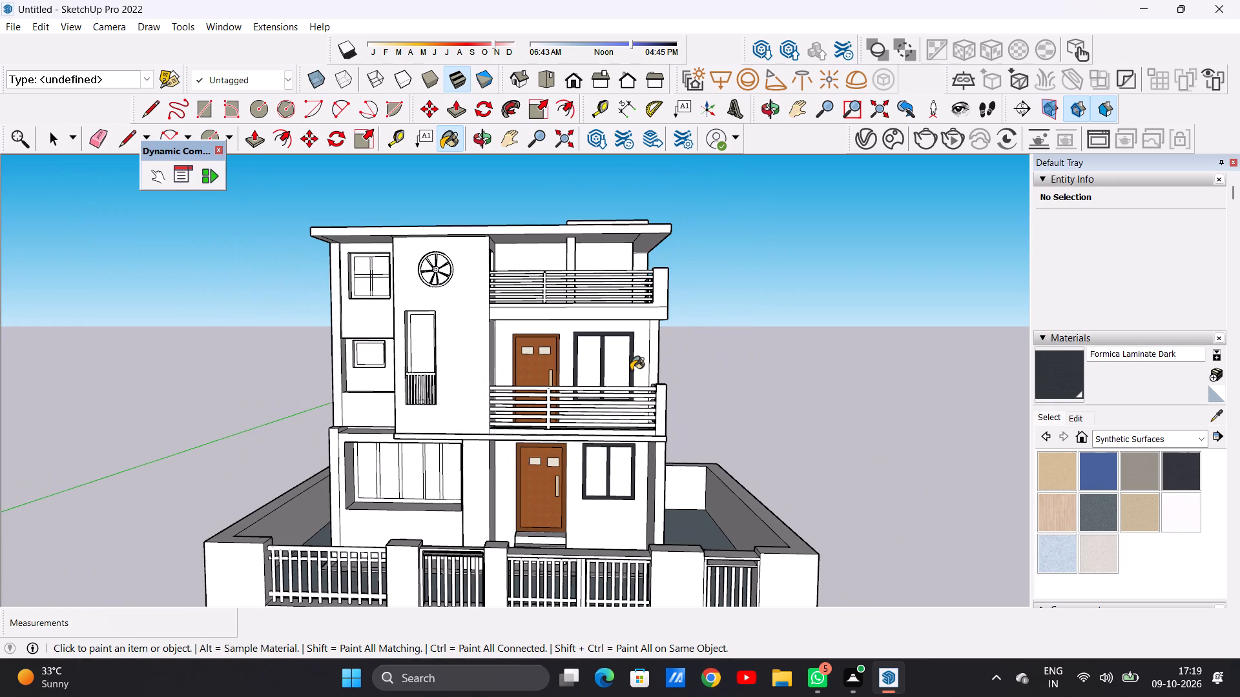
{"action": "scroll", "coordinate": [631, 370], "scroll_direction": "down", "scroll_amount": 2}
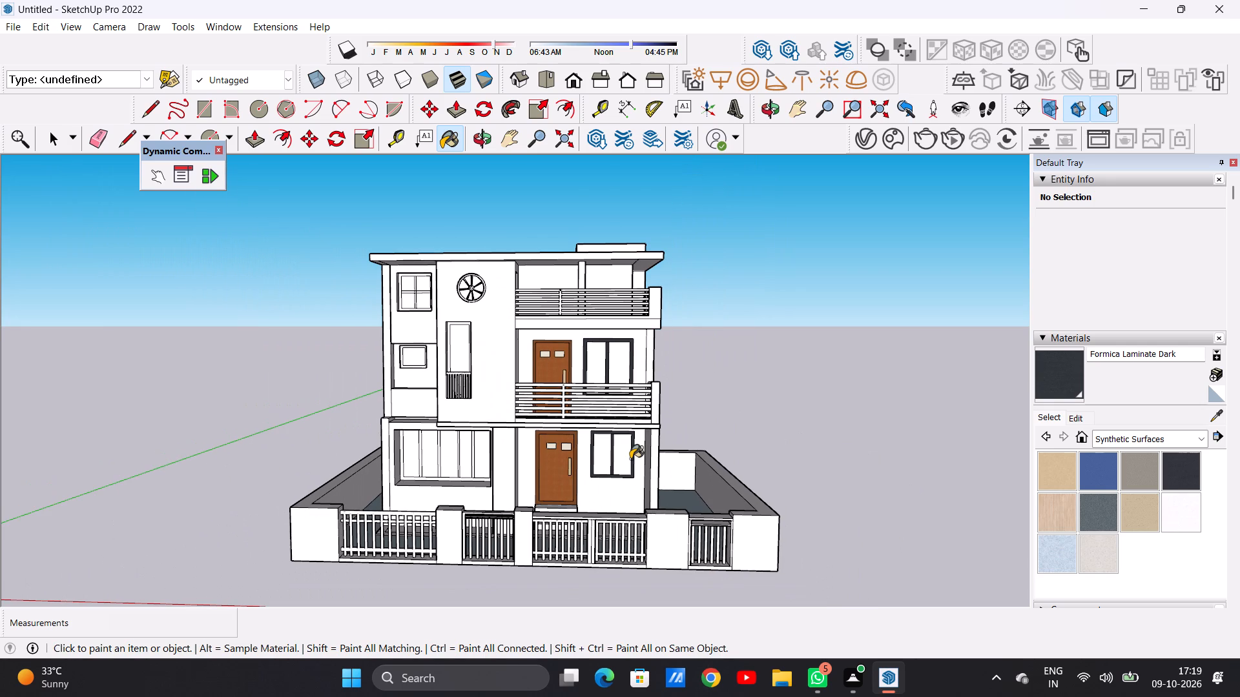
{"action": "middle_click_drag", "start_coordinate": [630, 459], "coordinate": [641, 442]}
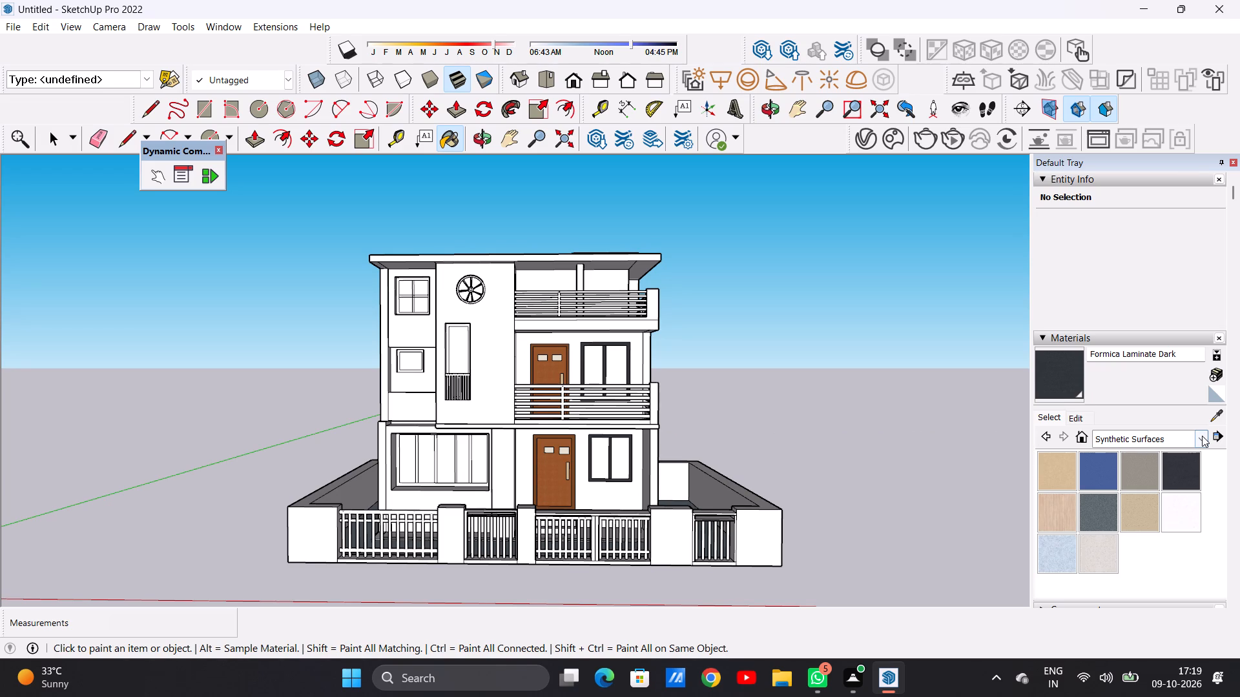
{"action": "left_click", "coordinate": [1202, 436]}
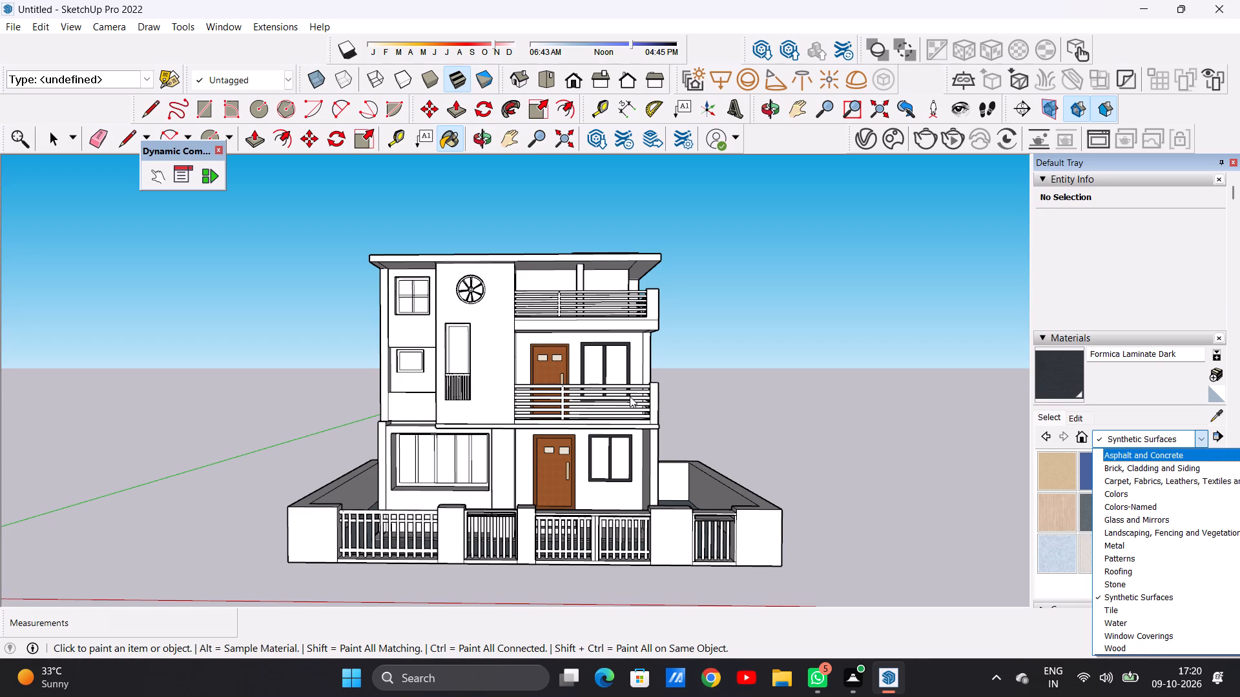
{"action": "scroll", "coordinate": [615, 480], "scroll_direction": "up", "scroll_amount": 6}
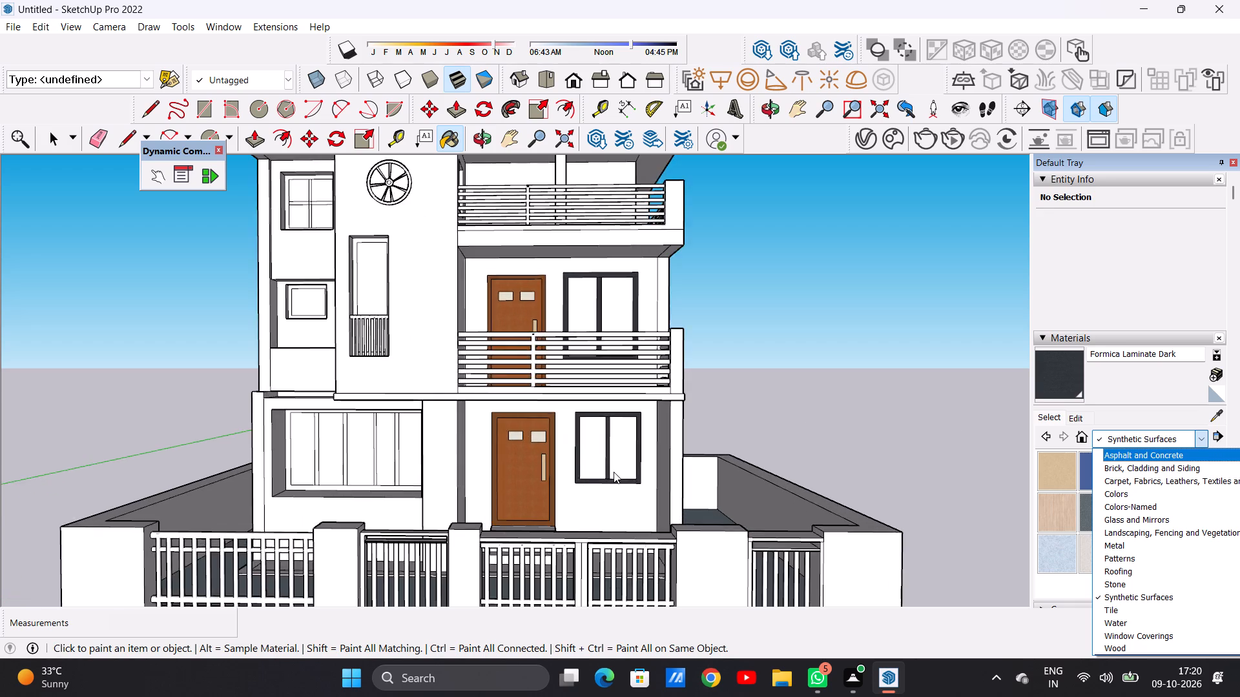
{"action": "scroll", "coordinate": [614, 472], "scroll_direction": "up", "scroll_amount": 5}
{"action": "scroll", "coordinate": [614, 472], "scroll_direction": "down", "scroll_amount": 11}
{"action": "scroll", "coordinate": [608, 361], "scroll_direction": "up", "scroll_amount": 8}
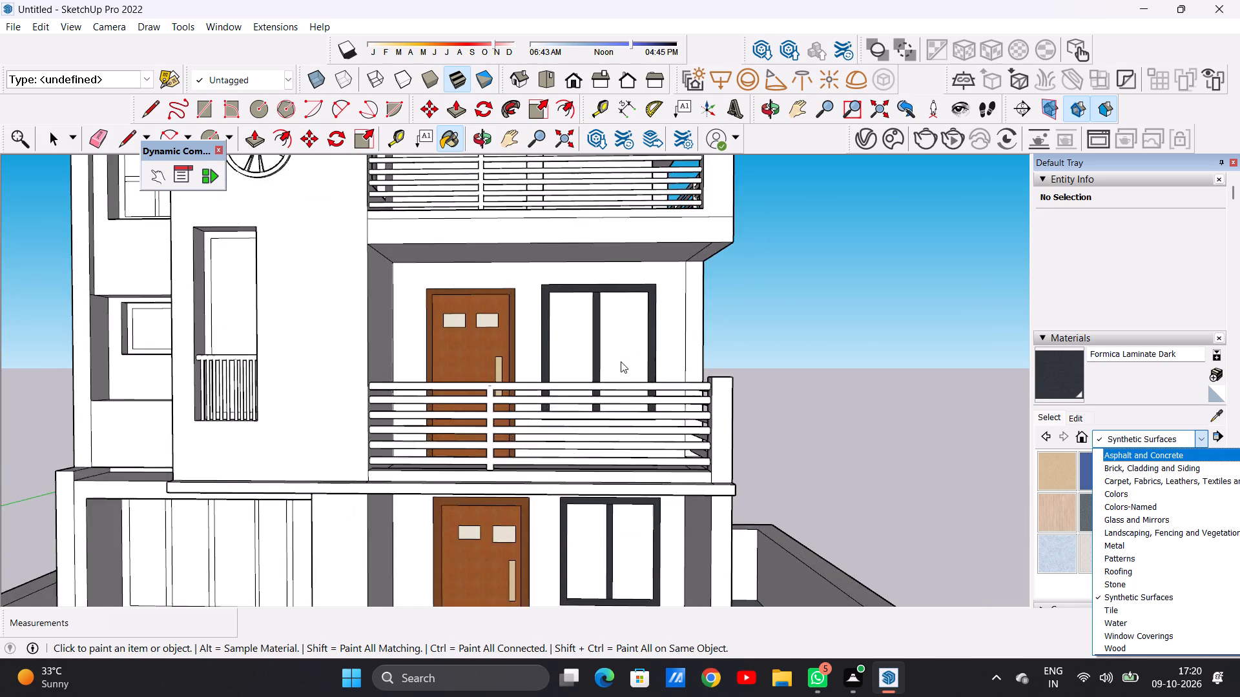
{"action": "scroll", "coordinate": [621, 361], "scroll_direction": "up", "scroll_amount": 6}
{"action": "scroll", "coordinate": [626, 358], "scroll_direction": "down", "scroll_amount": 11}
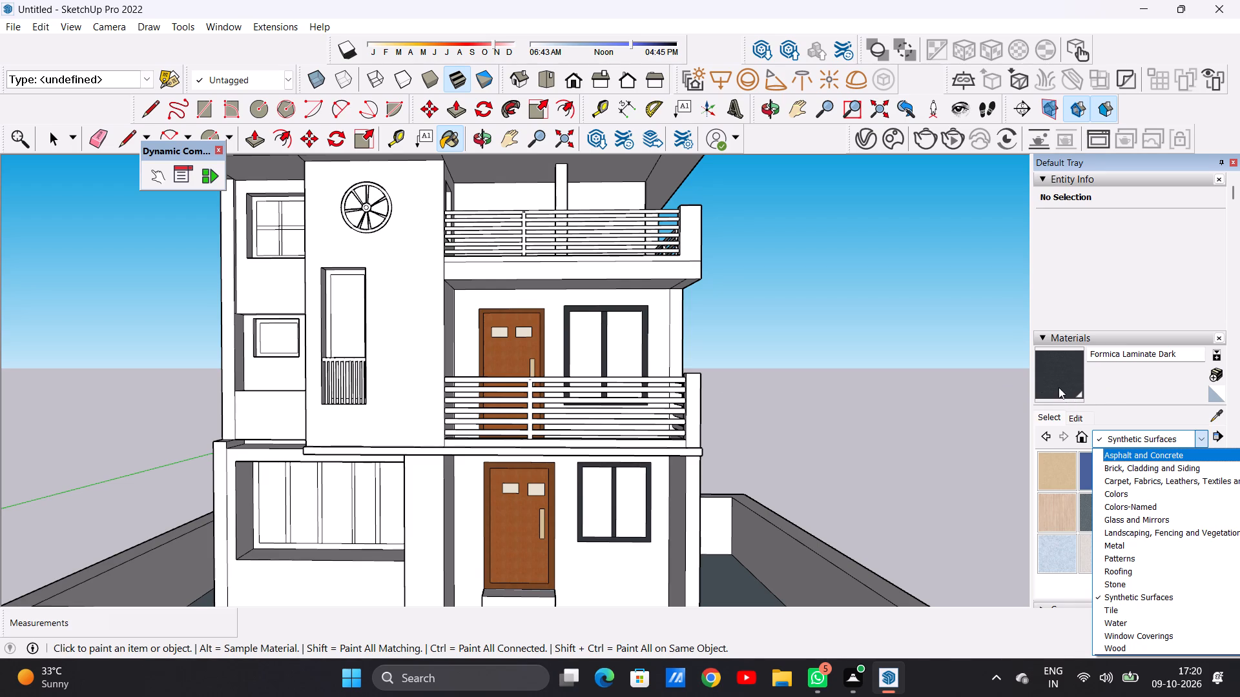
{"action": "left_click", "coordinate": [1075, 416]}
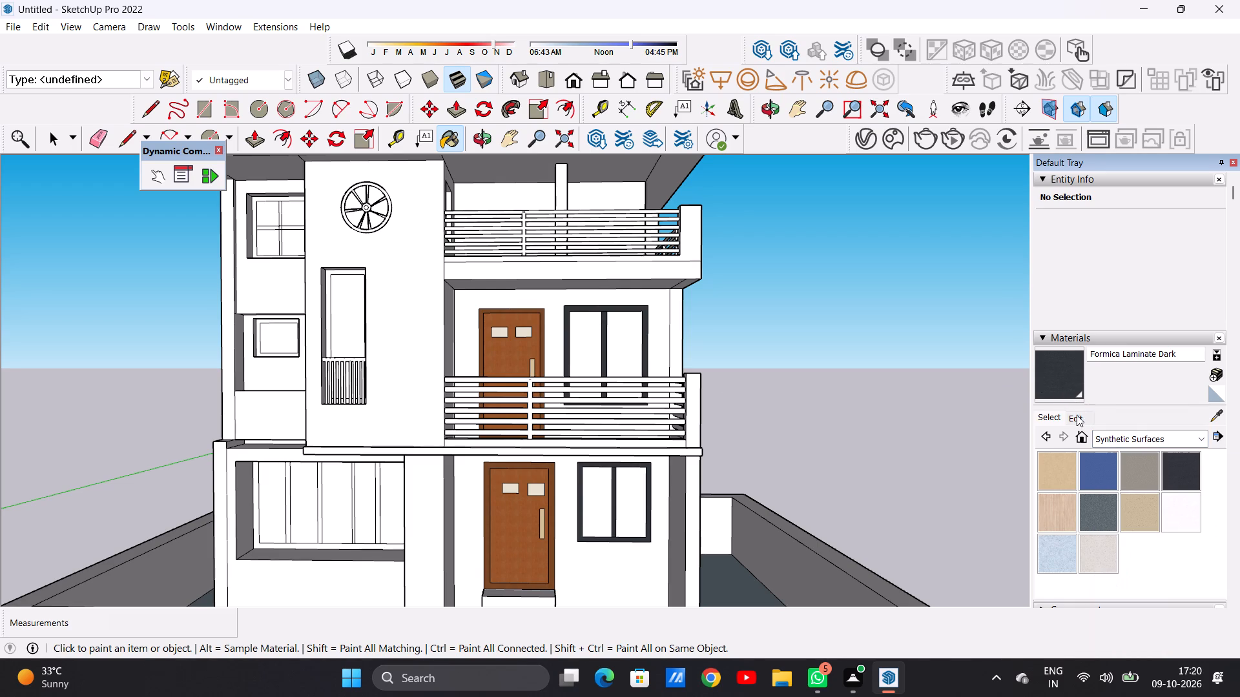
Edit the Formica Laminate Dark material, raising its brightness to lighten the window frames to a slate grey.
{"action": "left_click", "coordinate": [1077, 415]}
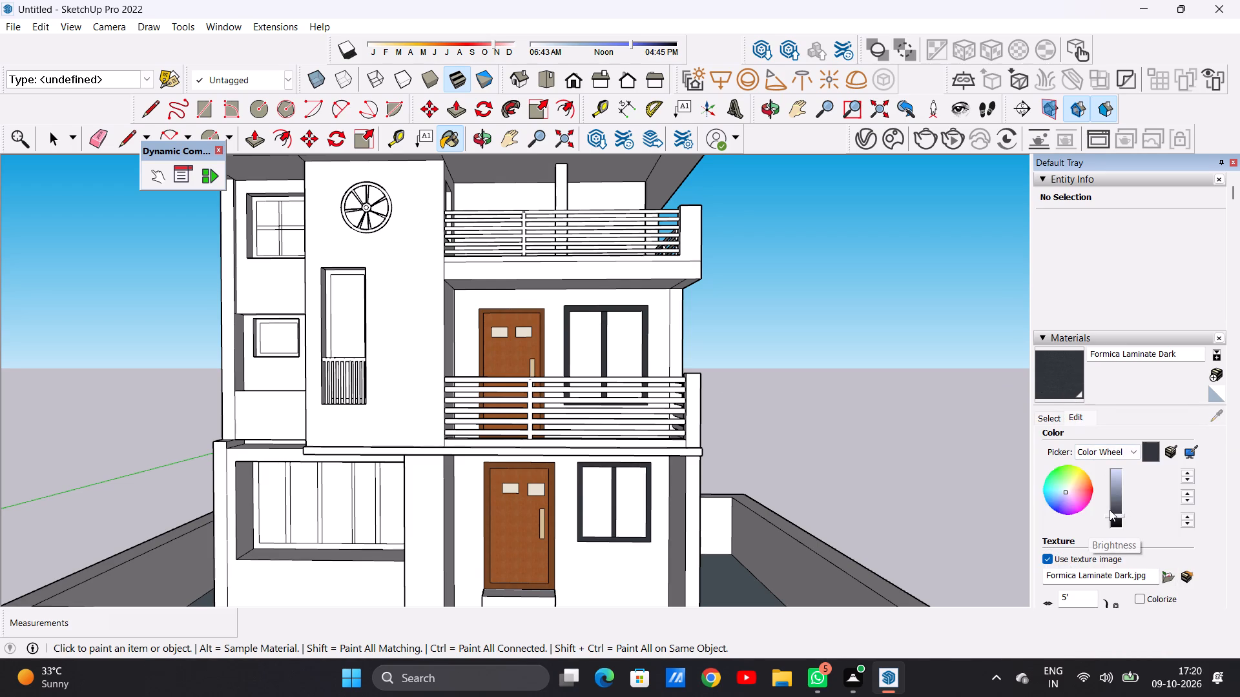
{"action": "left_click", "coordinate": [1115, 509]}
{"action": "scroll", "coordinate": [640, 530], "scroll_direction": "up", "scroll_amount": 7}
{"action": "middle_click_drag", "start_coordinate": [654, 490], "coordinate": [506, 502]}
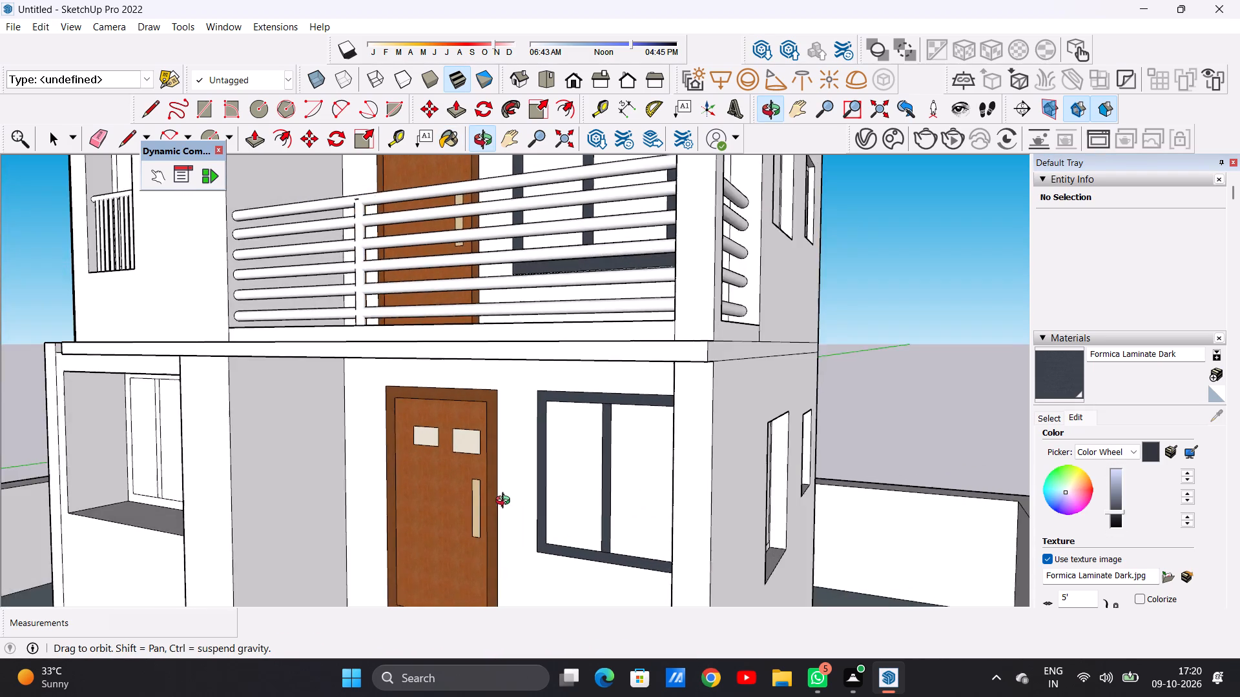
{"action": "middle_click_drag", "start_coordinate": [506, 502], "coordinate": [641, 493]}
{"action": "scroll", "coordinate": [629, 500], "scroll_direction": "down", "scroll_amount": 10}
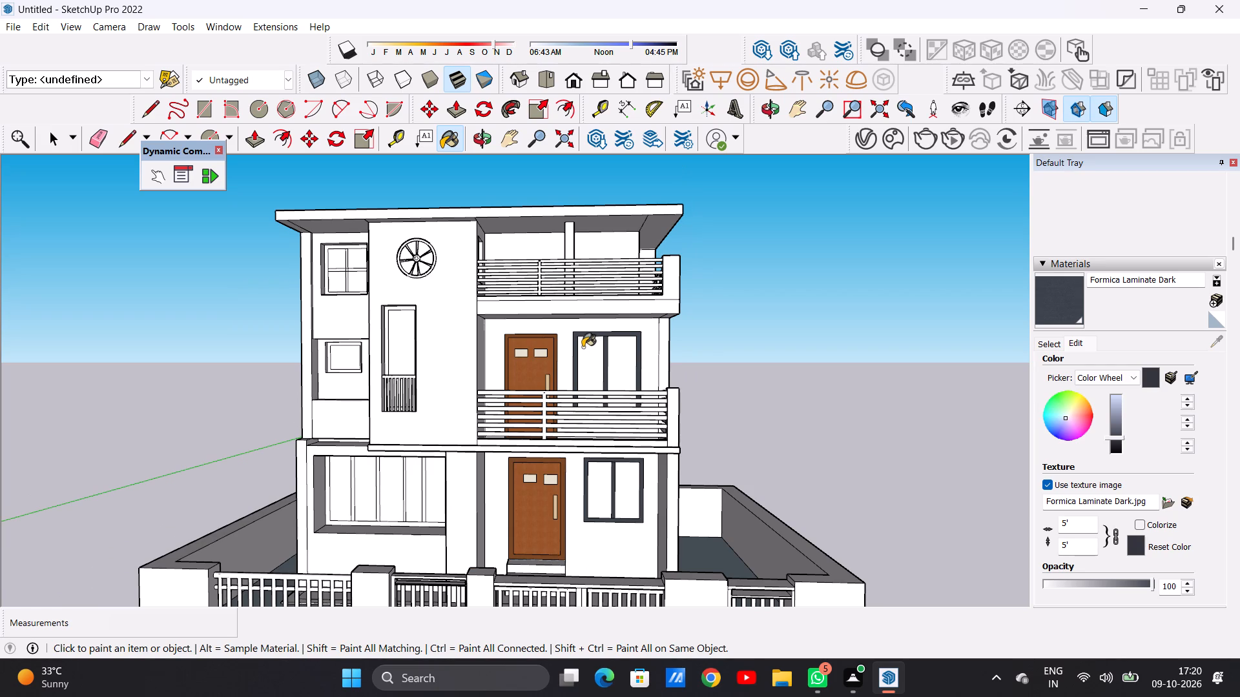
{"action": "scroll", "coordinate": [587, 392], "scroll_direction": "up", "scroll_amount": 14}
{"action": "middle_click_drag", "start_coordinate": [544, 363], "coordinate": [723, 369]}
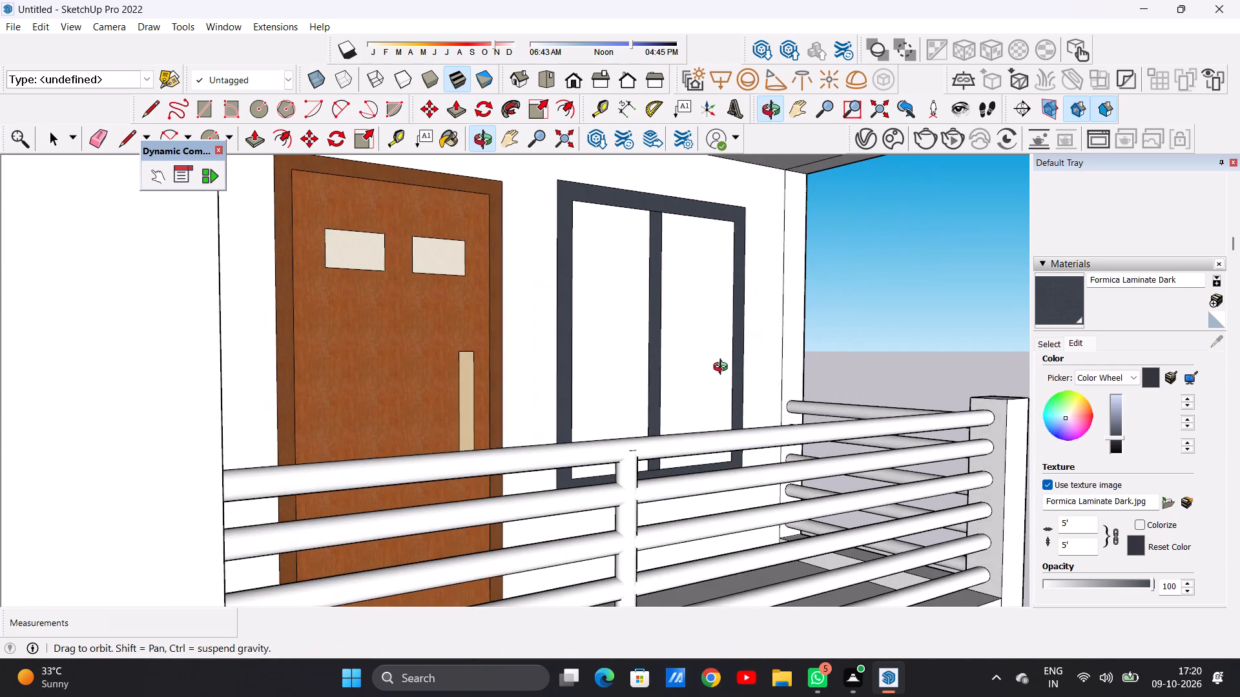
{"action": "middle_click_drag", "start_coordinate": [723, 369], "coordinate": [629, 370]}
{"action": "scroll", "coordinate": [629, 370], "scroll_direction": "up", "scroll_amount": 1}
{"action": "scroll", "coordinate": [636, 370], "scroll_direction": "down", "scroll_amount": 15}
{"action": "middle_click_drag", "start_coordinate": [692, 512], "coordinate": [627, 499]}
{"action": "left_click", "coordinate": [1115, 427]}
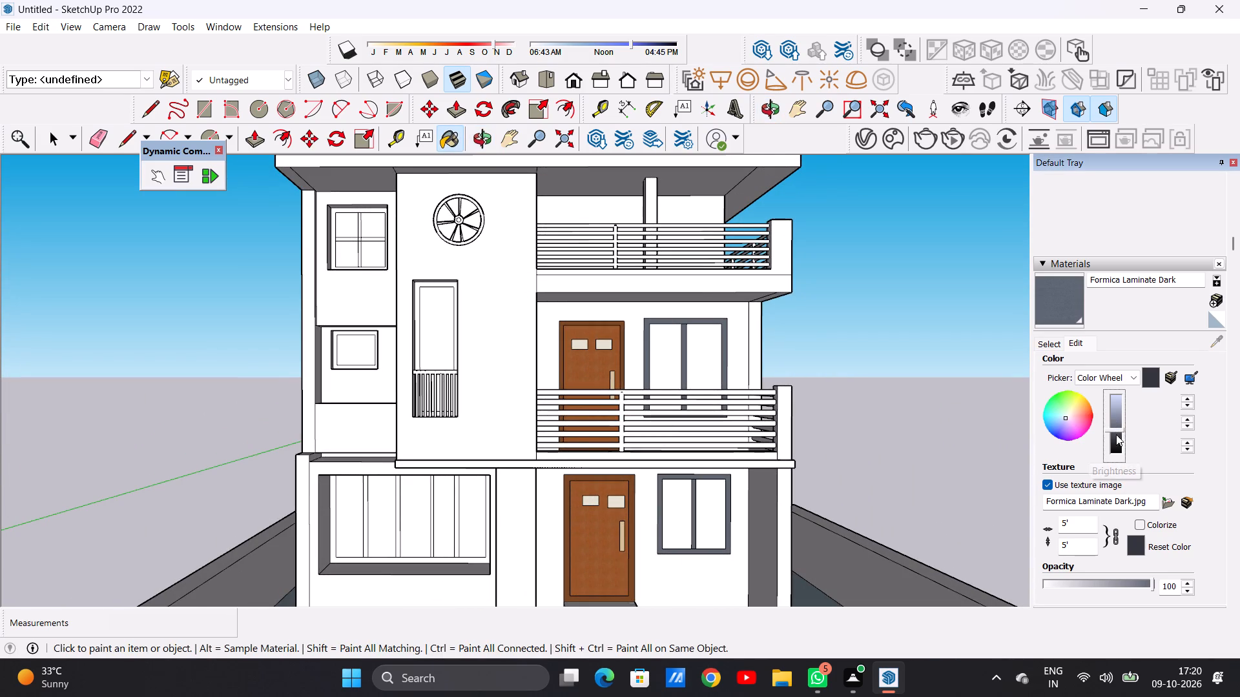
Inspect the lightened frame colour up close on the first-floor balcony window and the ground-floor window beside the door.
{"action": "scroll", "coordinate": [715, 358], "scroll_direction": "up", "scroll_amount": 13}
{"action": "scroll", "coordinate": [709, 392], "scroll_direction": "down", "scroll_amount": 1}
{"action": "scroll", "coordinate": [709, 394], "scroll_direction": "up", "scroll_amount": 5}
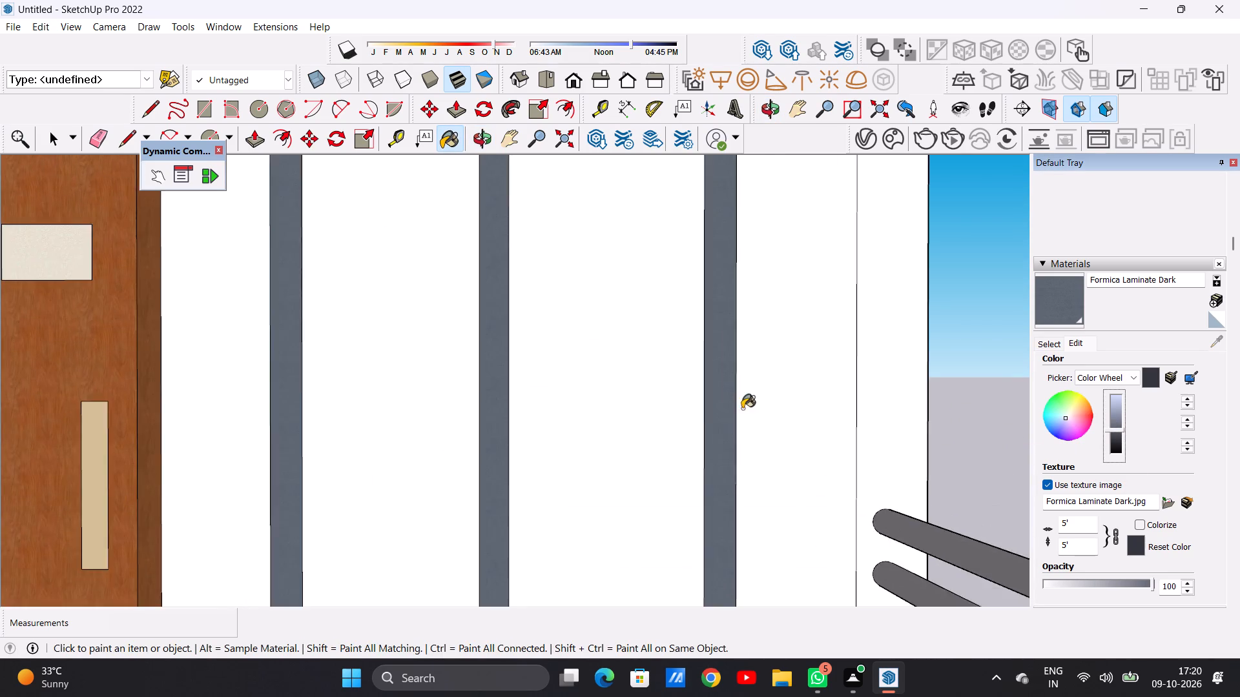
{"action": "scroll", "coordinate": [778, 424], "scroll_direction": "down", "scroll_amount": 20}
{"action": "scroll", "coordinate": [778, 424], "scroll_direction": "down", "scroll_amount": 9}
{"action": "scroll", "coordinate": [781, 476], "scroll_direction": "up", "scroll_amount": 9}
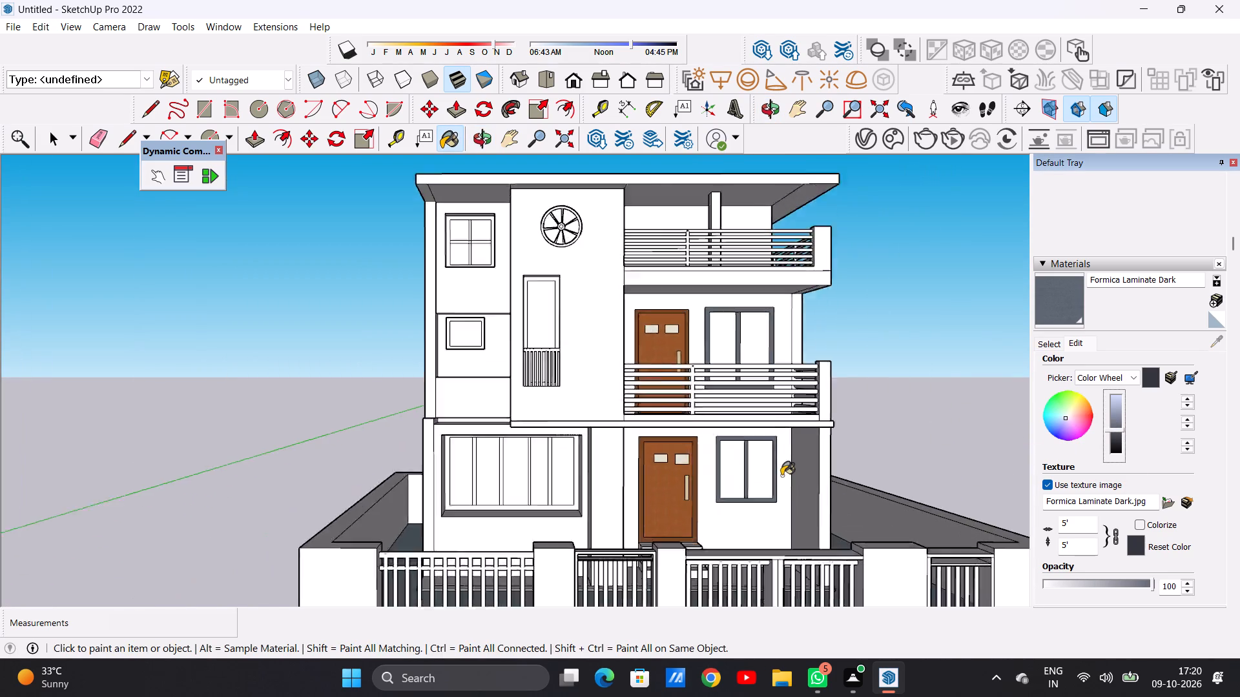
{"action": "scroll", "coordinate": [781, 476], "scroll_direction": "up", "scroll_amount": 7}
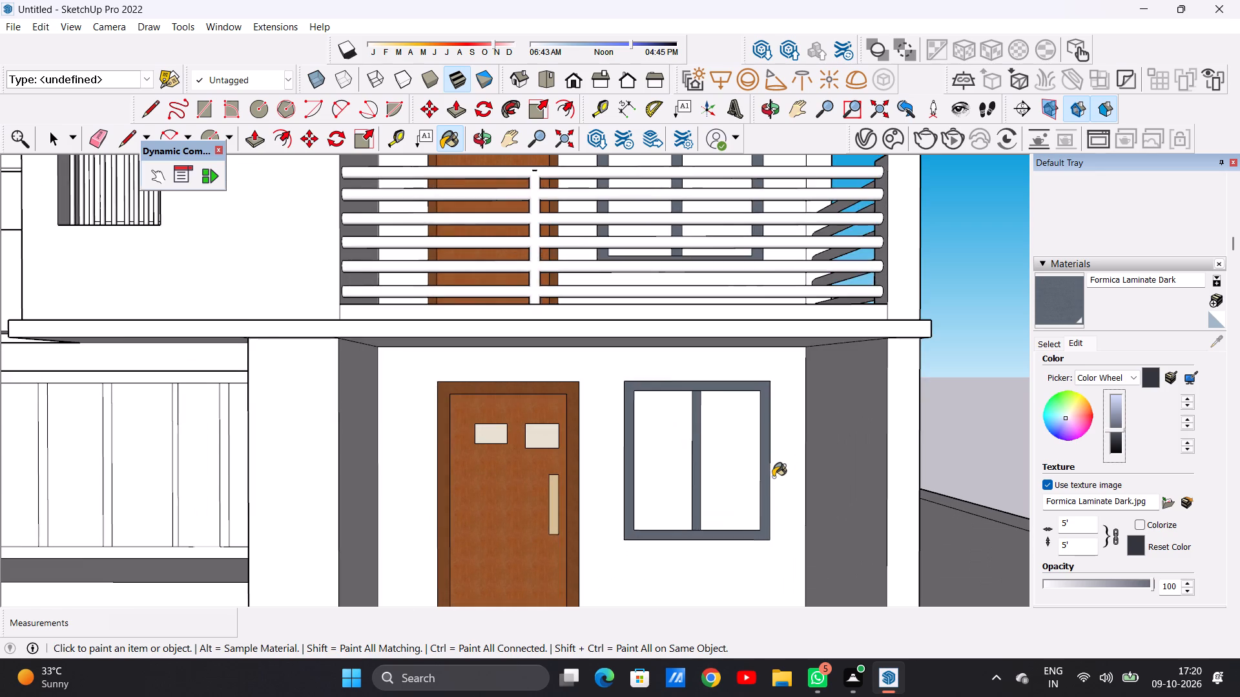
{"action": "middle_click_drag", "start_coordinate": [773, 477], "coordinate": [739, 494]}
{"action": "scroll", "coordinate": [748, 493], "scroll_direction": "up", "scroll_amount": 5}
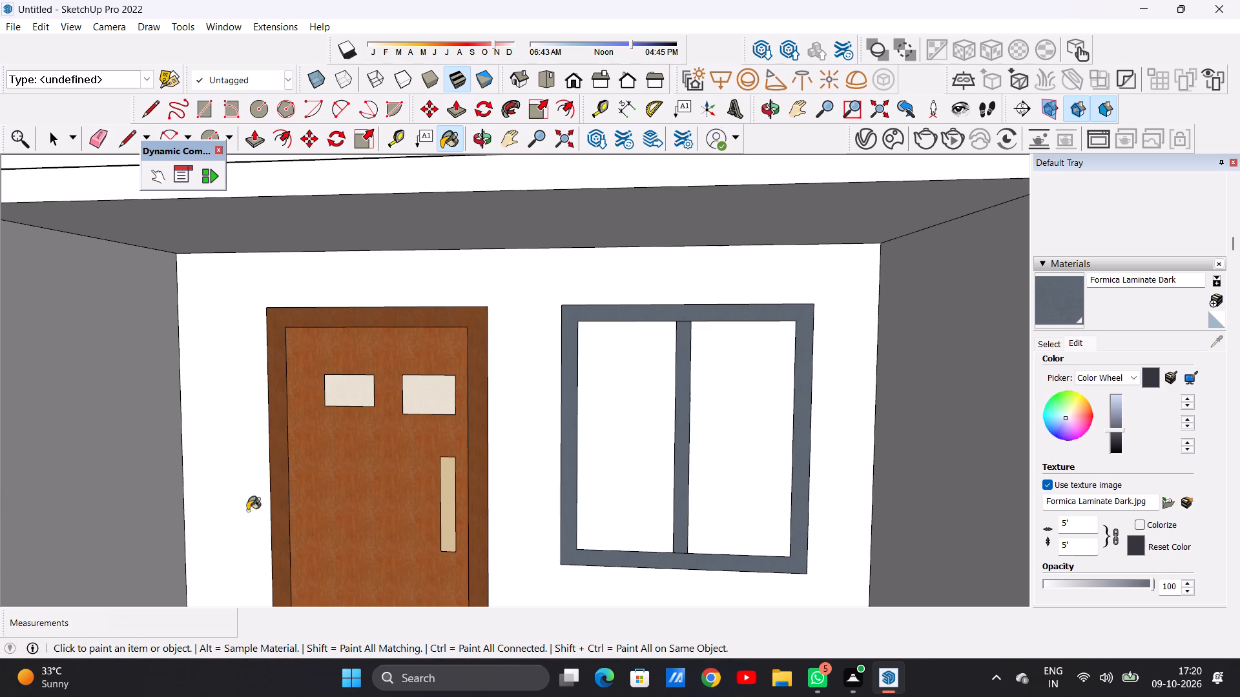
Paint the frame and all four mullions of the wide ground-floor front window with Formica Laminate Dark.
{"action": "scroll", "coordinate": [433, 457], "scroll_direction": "down", "scroll_amount": 17}
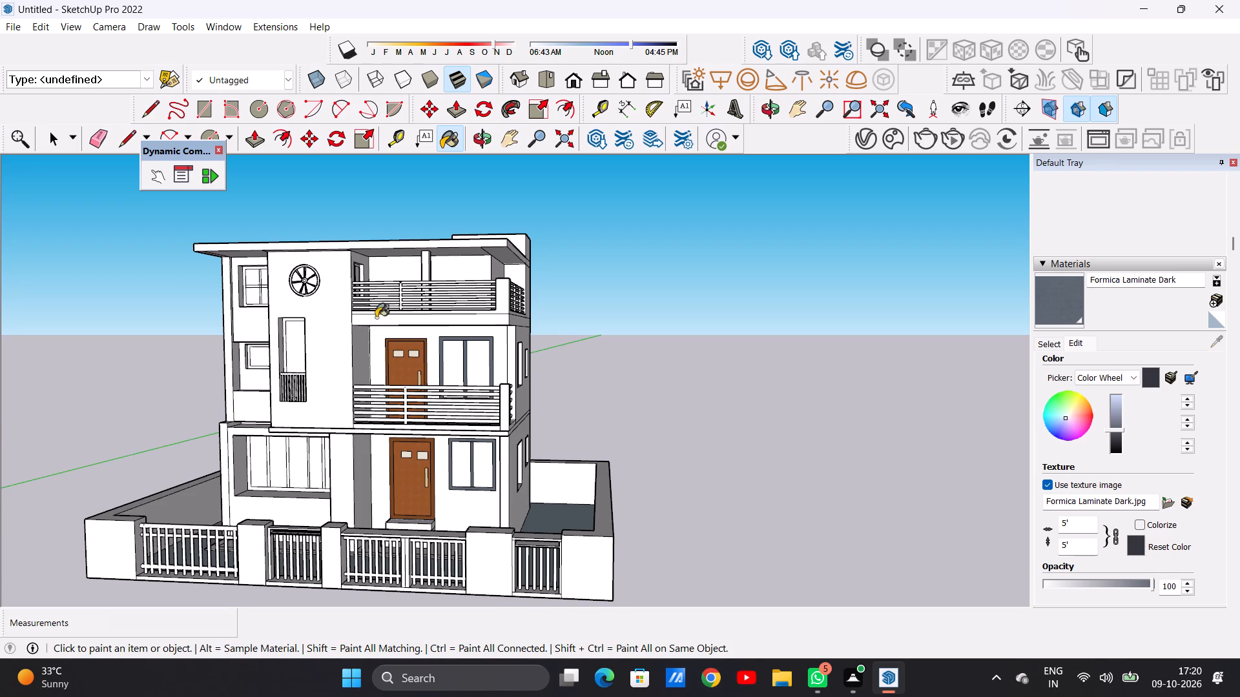
{"action": "scroll", "coordinate": [274, 476], "scroll_direction": "up", "scroll_amount": 19}
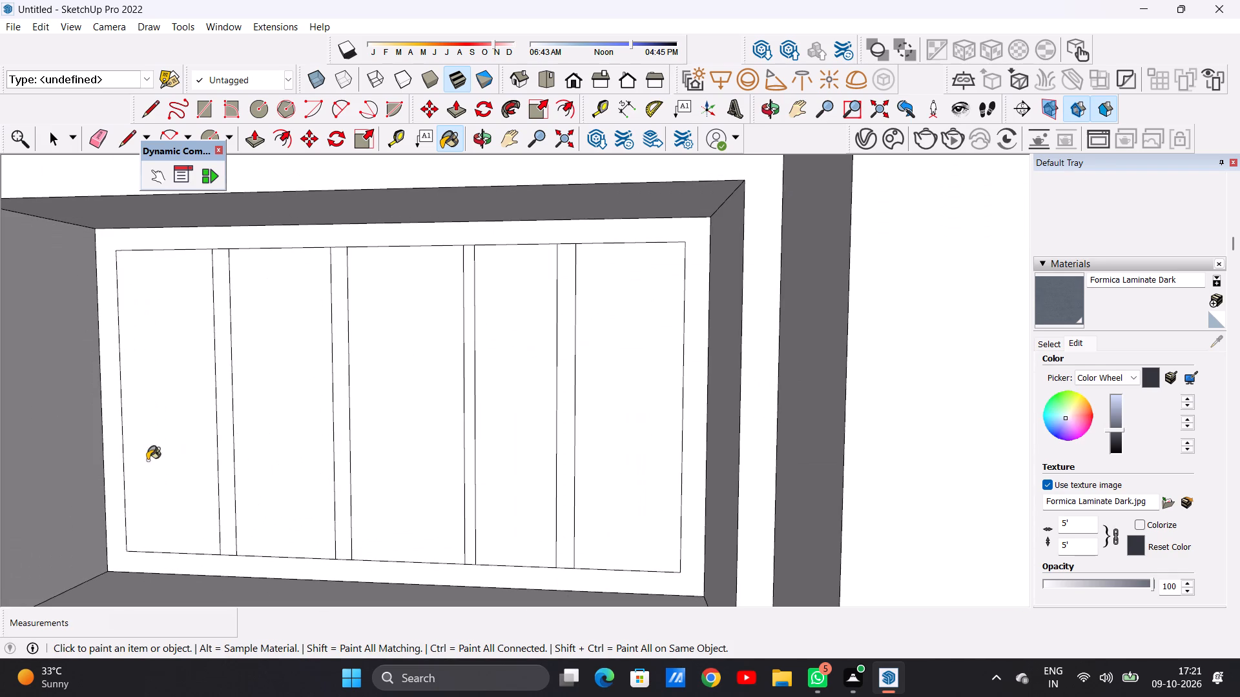
{"action": "left_click", "coordinate": [90, 477]}
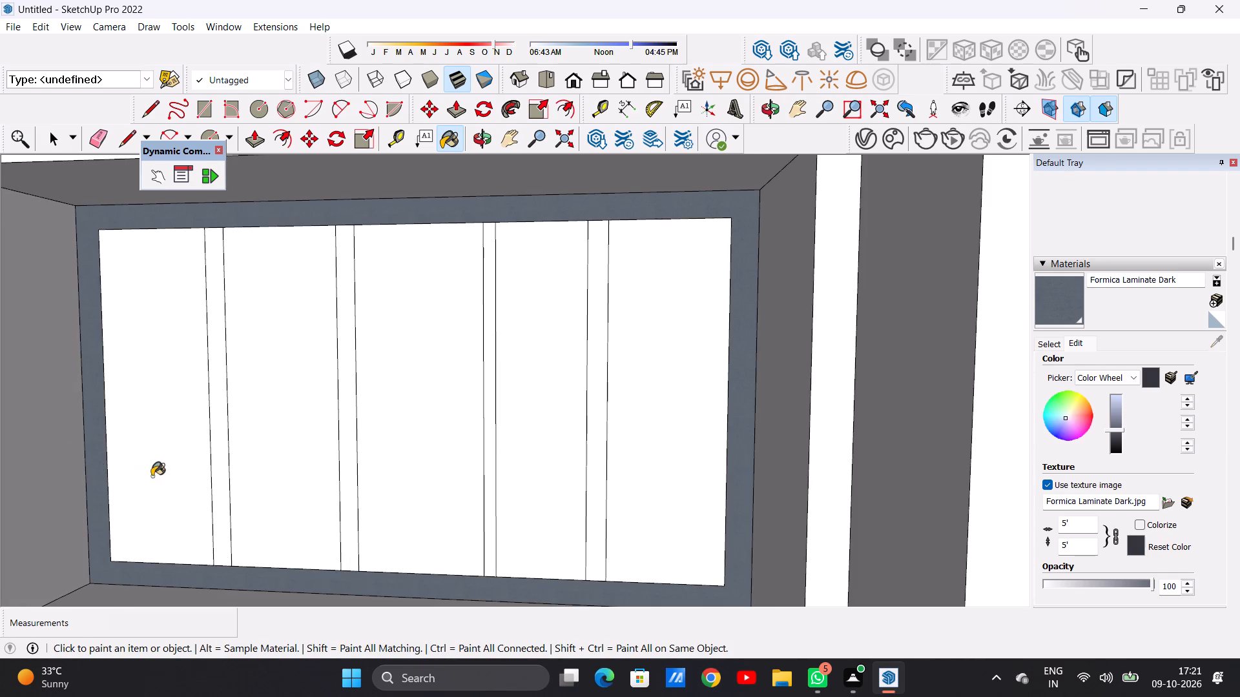
{"action": "scroll", "coordinate": [201, 478], "scroll_direction": "up", "scroll_amount": 4}
{"action": "left_click", "coordinate": [229, 456]}
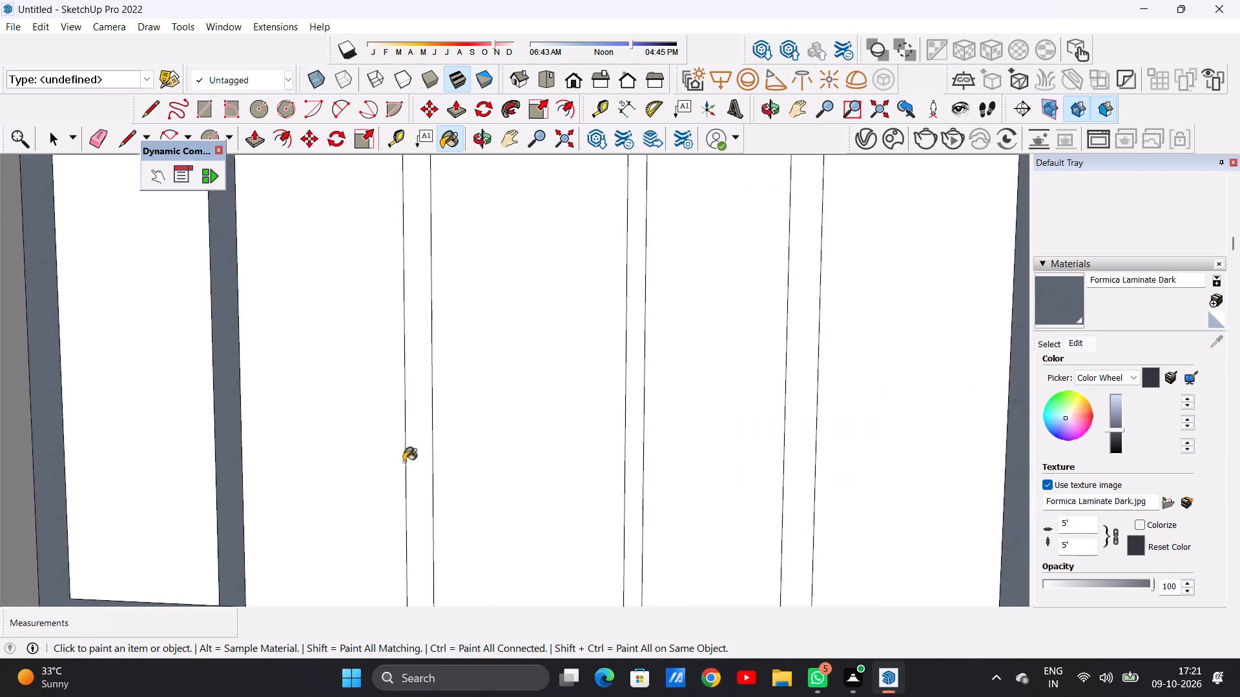
{"action": "left_click", "coordinate": [424, 472]}
{"action": "scroll", "coordinate": [336, 476], "scroll_direction": "down", "scroll_amount": 11}
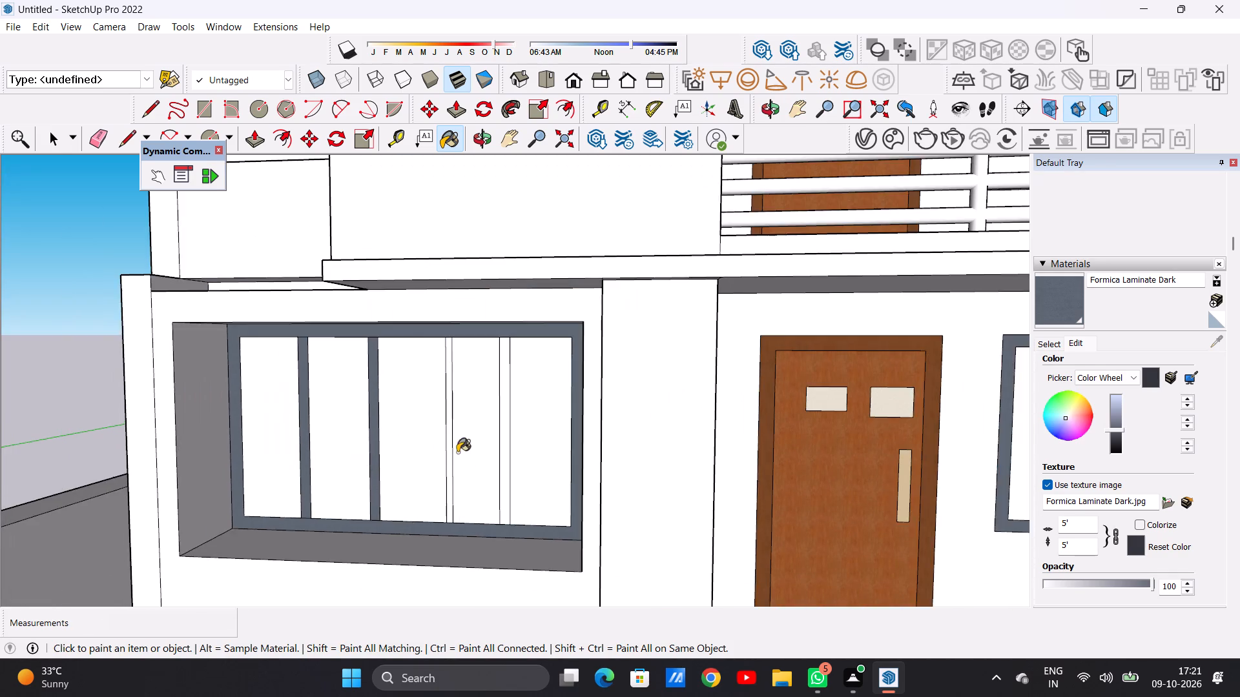
{"action": "scroll", "coordinate": [453, 451], "scroll_direction": "up", "scroll_amount": 11}
{"action": "left_click", "coordinate": [446, 457]}
{"action": "left_click", "coordinate": [620, 460]}
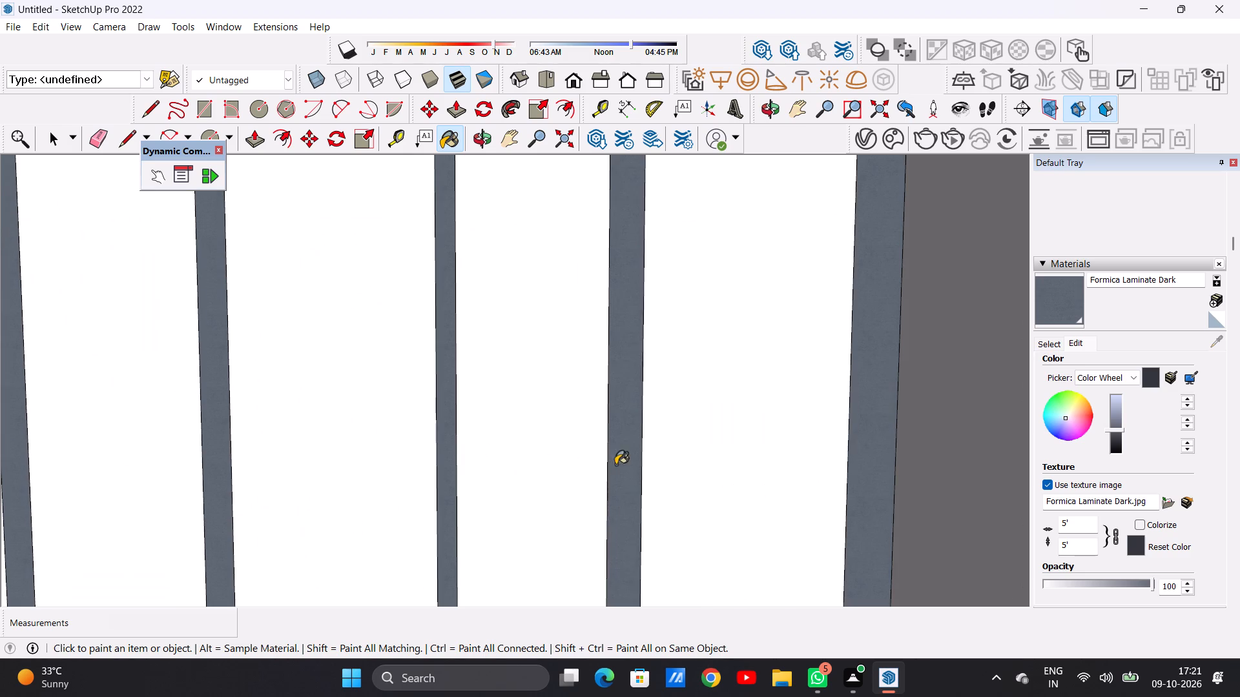
Paint the frame of the small recessed first-floor front window with Formica Laminate Dark.
{"action": "scroll", "coordinate": [526, 483], "scroll_direction": "down", "scroll_amount": 17}
{"action": "middle_click_drag", "start_coordinate": [466, 475], "coordinate": [482, 498]}
{"action": "scroll", "coordinate": [483, 496], "scroll_direction": "down", "scroll_amount": 6}
{"action": "scroll", "coordinate": [444, 364], "scroll_direction": "up", "scroll_amount": 14}
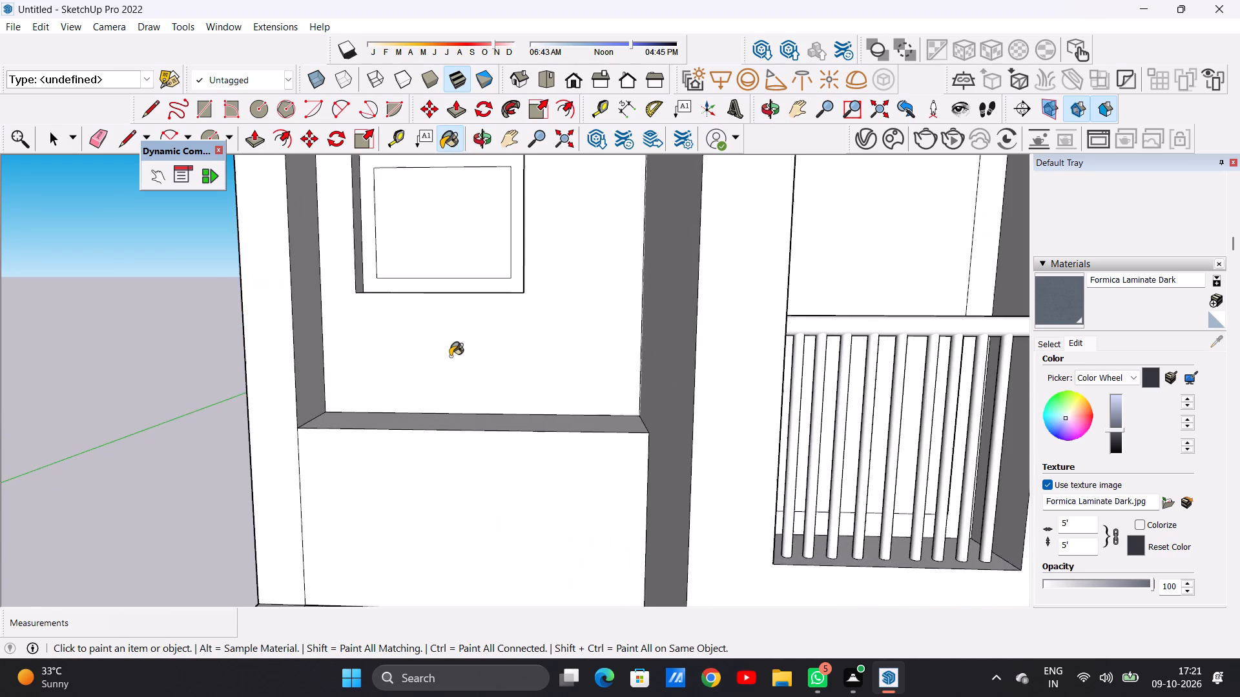
{"action": "scroll", "coordinate": [524, 257], "scroll_direction": "up", "scroll_amount": 5}
{"action": "left_click", "coordinate": [513, 279]}
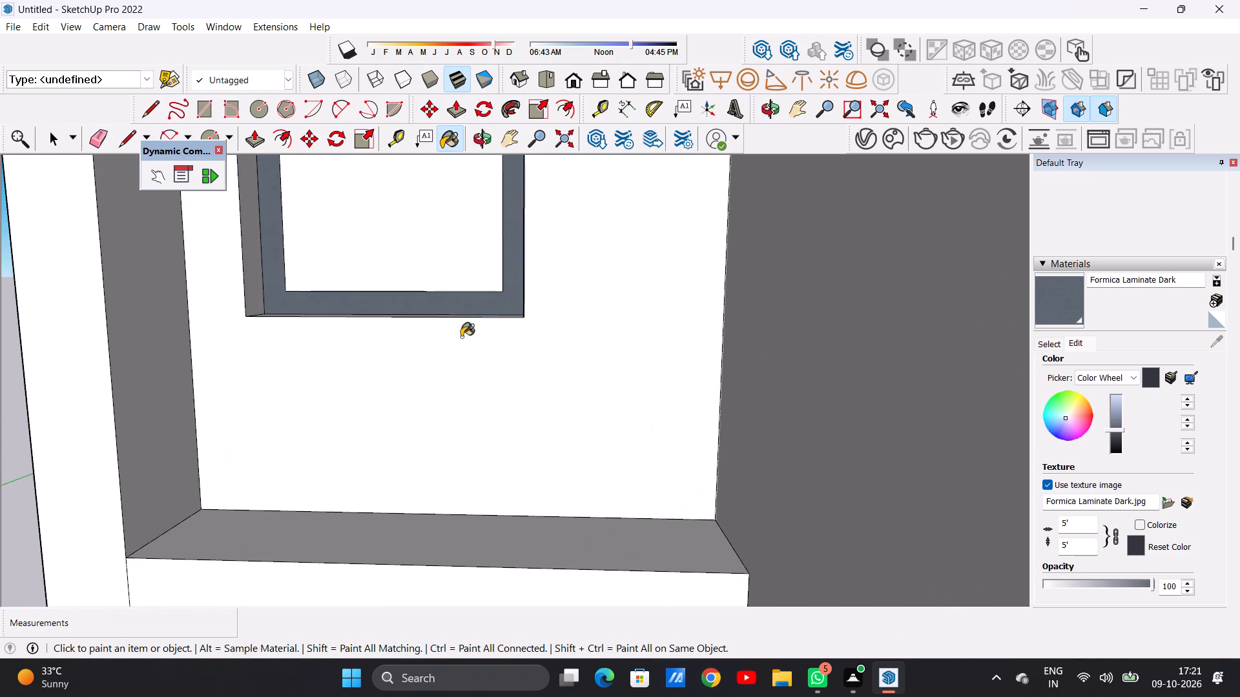
Paint the outer frame of the top-floor four-pane front window with Formica Laminate Dark.
{"action": "scroll", "coordinate": [461, 343], "scroll_direction": "down", "scroll_amount": 9}
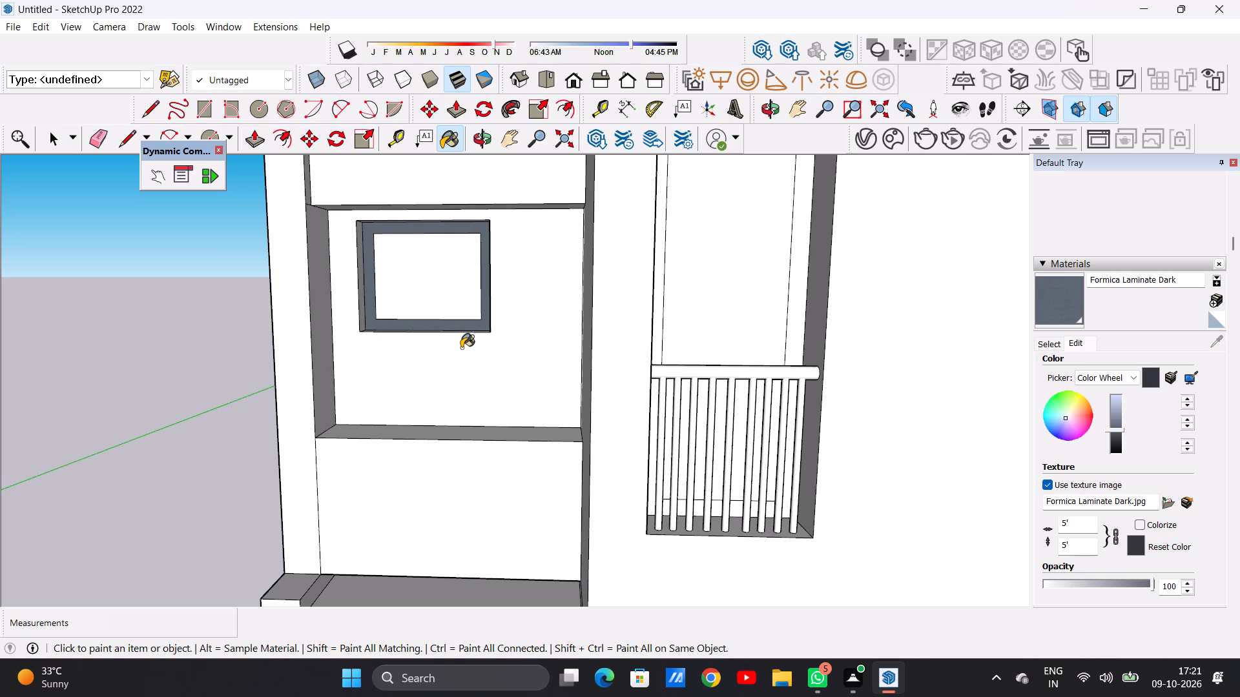
{"action": "scroll", "coordinate": [461, 348], "scroll_direction": "down", "scroll_amount": 5}
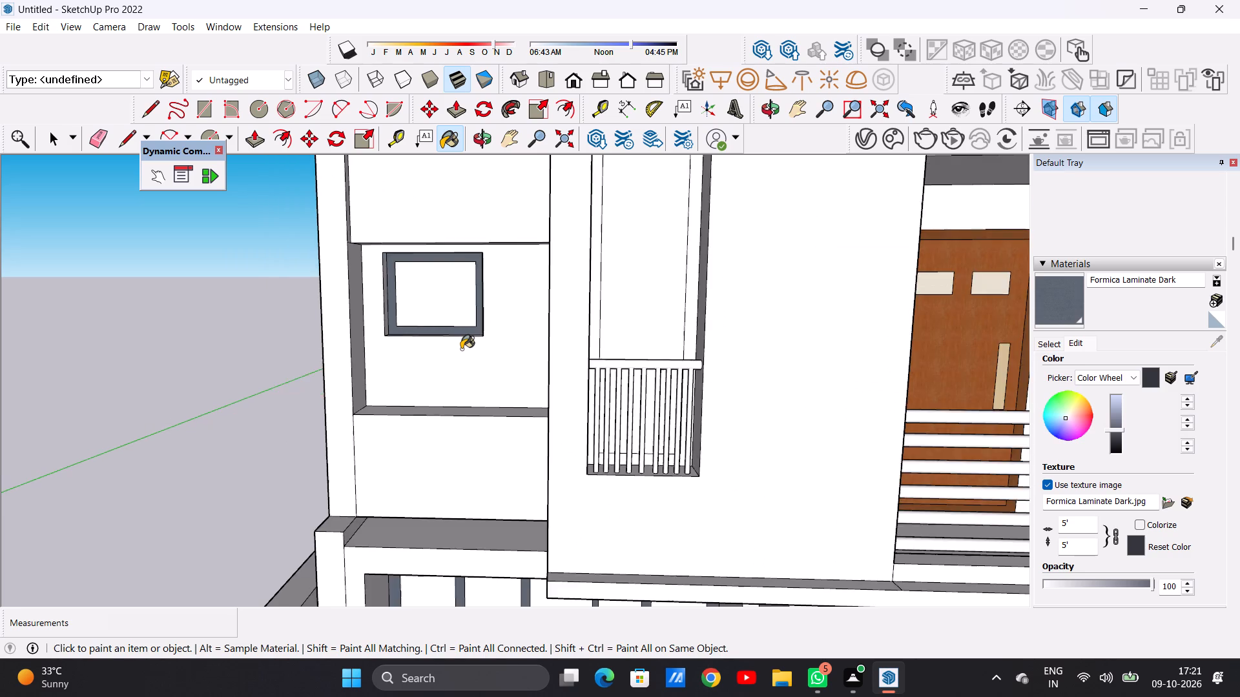
{"action": "scroll", "coordinate": [461, 349], "scroll_direction": "down", "scroll_amount": 9}
{"action": "scroll", "coordinate": [468, 203], "scroll_direction": "up", "scroll_amount": 17}
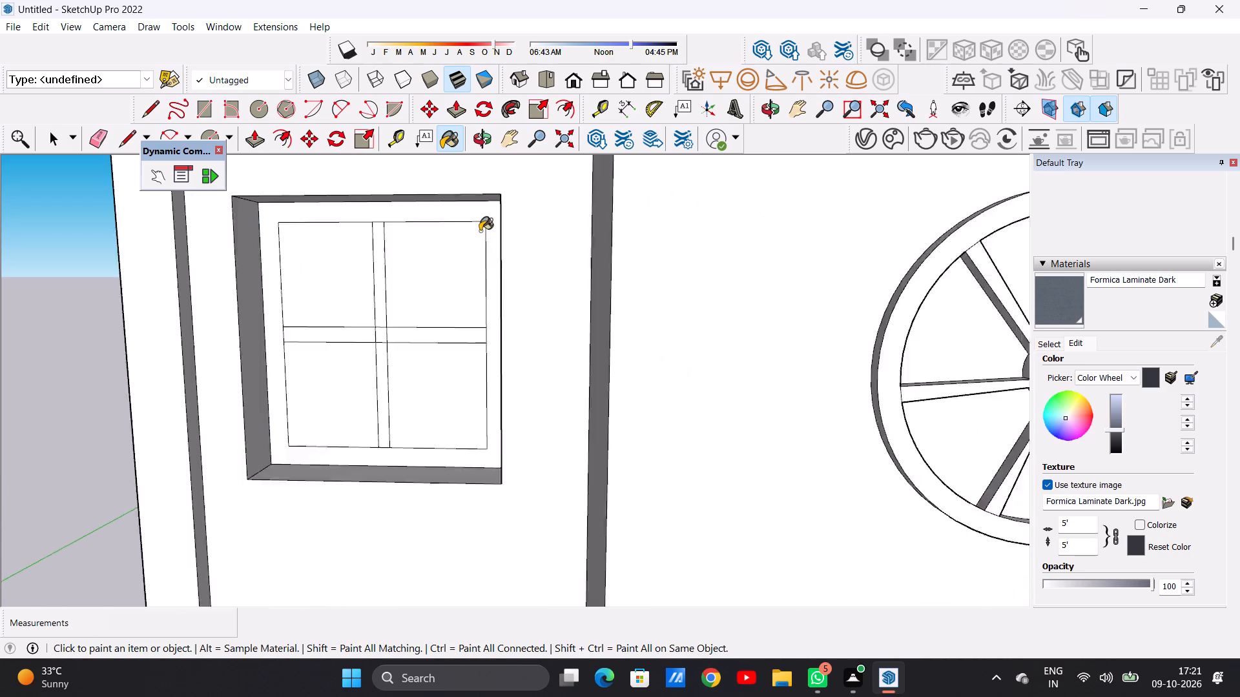
{"action": "scroll", "coordinate": [480, 231], "scroll_direction": "up", "scroll_amount": 6}
{"action": "left_click", "coordinate": [499, 199]}
Paint the frame and centre mullion of the two-pane opening on the top-floor balcony's side wall with Formica Laminate Dark.
{"action": "scroll", "coordinate": [491, 259], "scroll_direction": "down", "scroll_amount": 7}
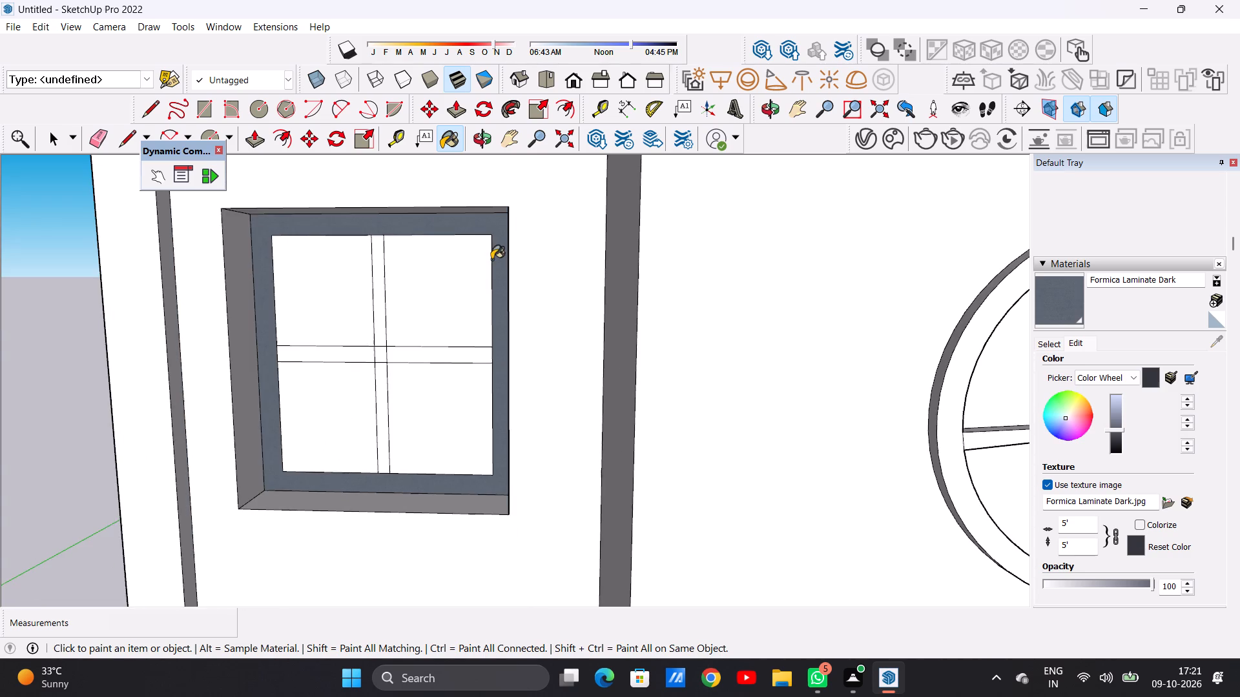
{"action": "scroll", "coordinate": [491, 259], "scroll_direction": "down", "scroll_amount": 11}
{"action": "middle_click_drag", "start_coordinate": [413, 309], "coordinate": [528, 328]}
{"action": "scroll", "coordinate": [454, 329], "scroll_direction": "up", "scroll_amount": 11}
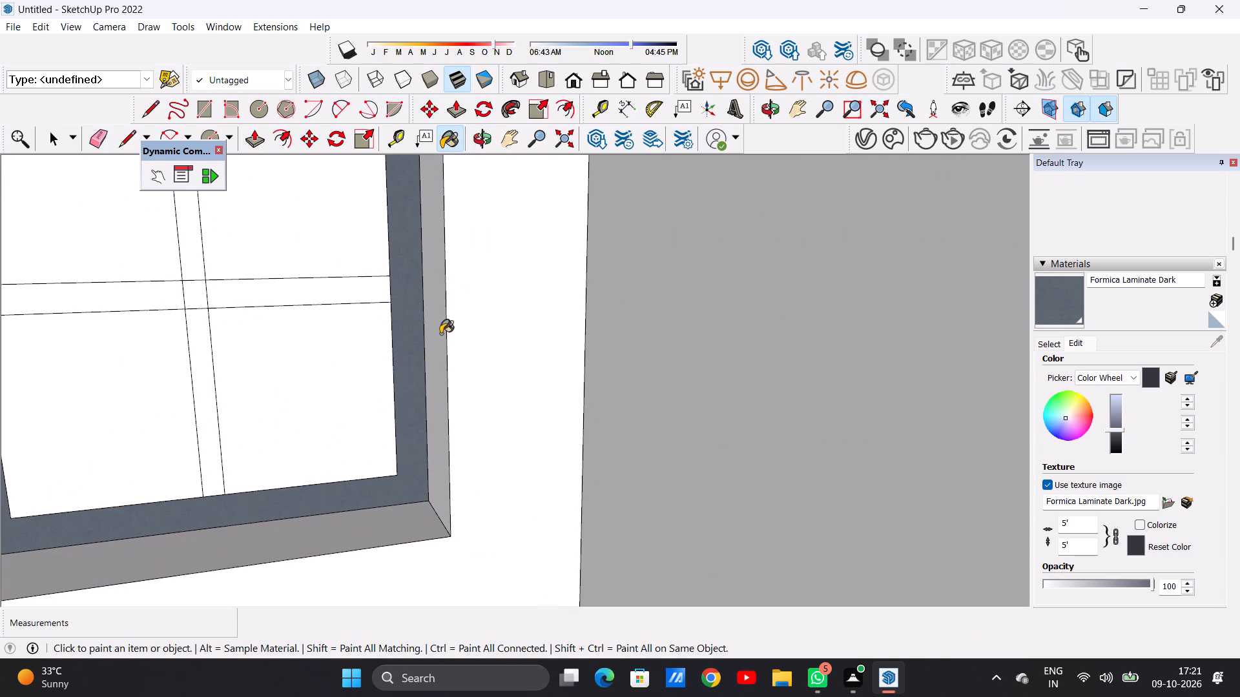
{"action": "scroll", "coordinate": [453, 359], "scroll_direction": "down", "scroll_amount": 15}
{"action": "middle_click_drag", "start_coordinate": [470, 381], "coordinate": [360, 379]}
{"action": "scroll", "coordinate": [369, 387], "scroll_direction": "down", "scroll_amount": 5}
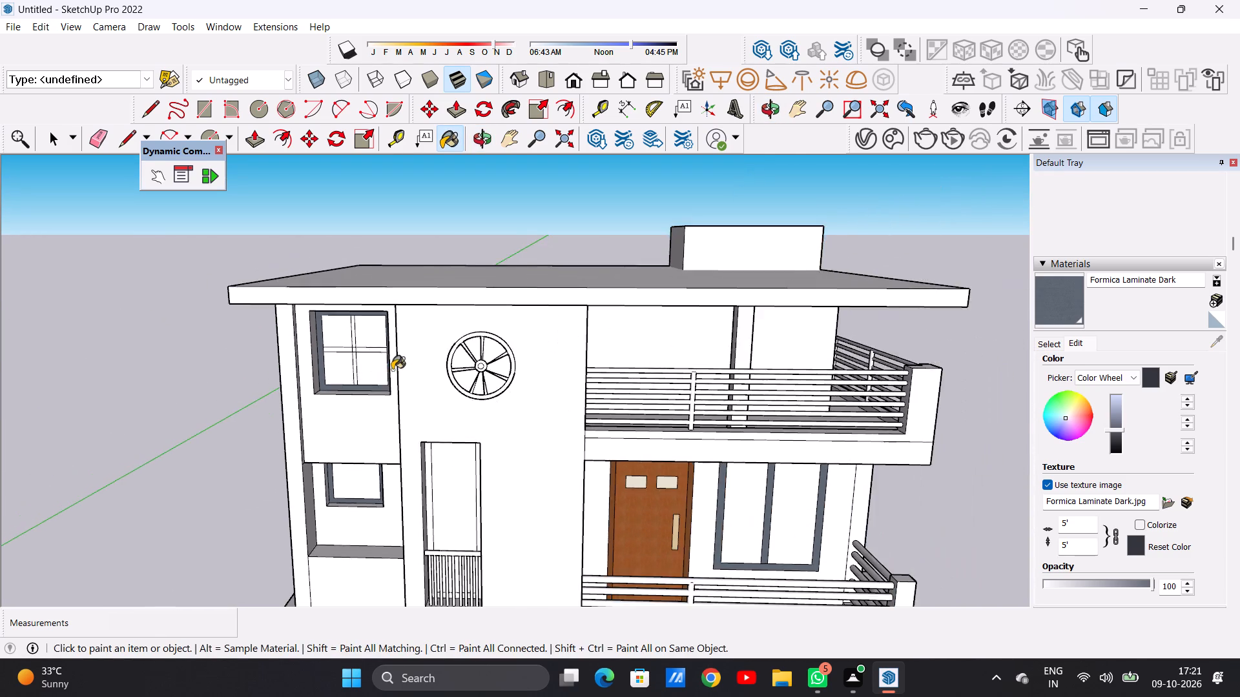
{"action": "scroll", "coordinate": [392, 370], "scroll_direction": "down", "scroll_amount": 5}
{"action": "middle_click_drag", "start_coordinate": [382, 433], "coordinate": [330, 413]}
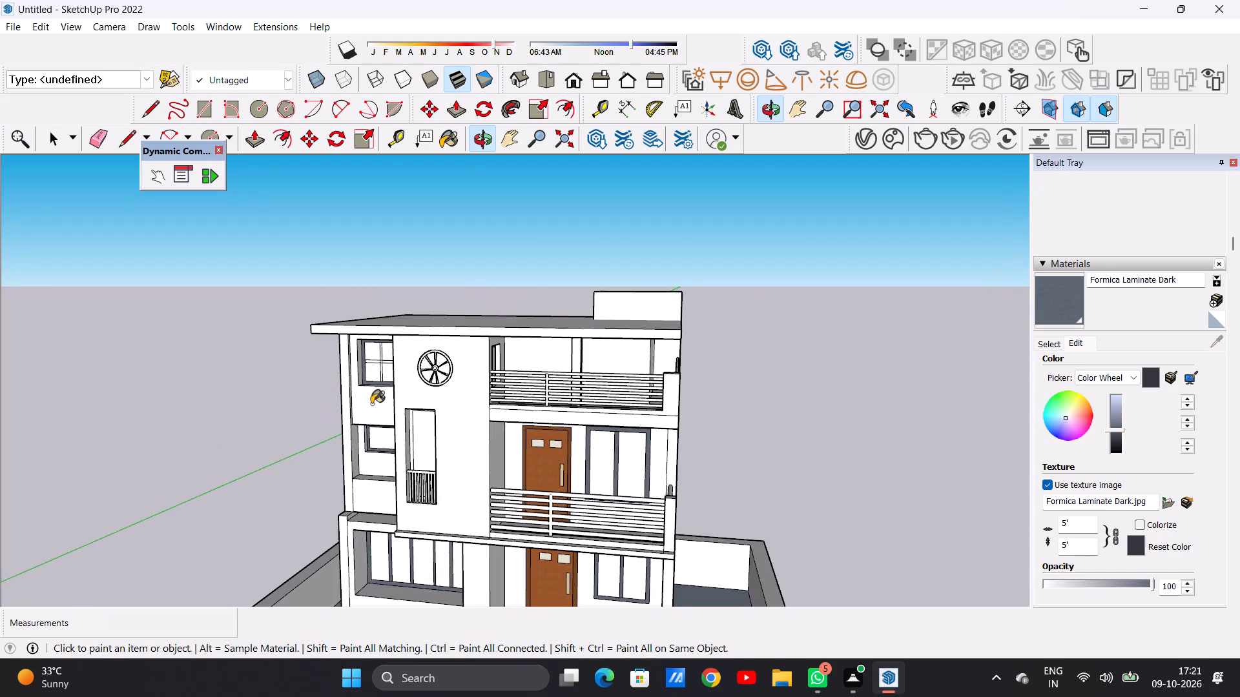
{"action": "scroll", "coordinate": [371, 404], "scroll_direction": "down", "scroll_amount": 5}
{"action": "middle_click_drag", "start_coordinate": [455, 426], "coordinate": [316, 426]}
{"action": "scroll", "coordinate": [504, 363], "scroll_direction": "up", "scroll_amount": 5}
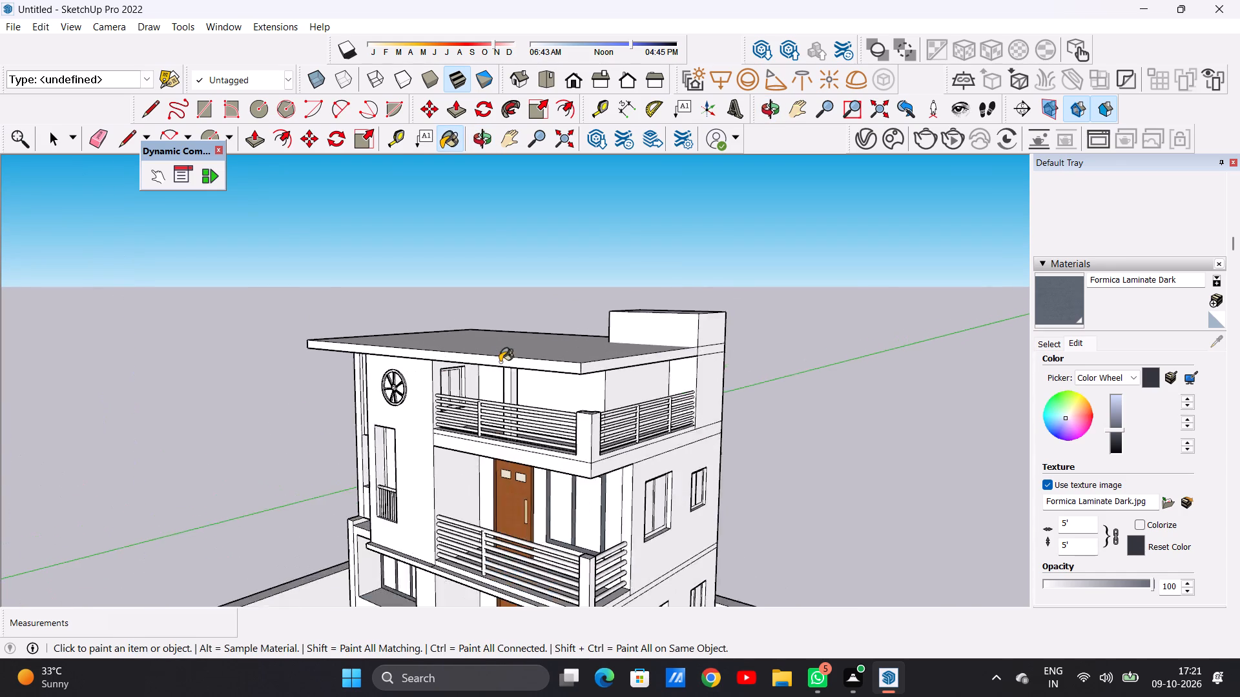
{"action": "scroll", "coordinate": [500, 362], "scroll_direction": "up", "scroll_amount": 3}
{"action": "scroll", "coordinate": [463, 389], "scroll_direction": "up", "scroll_amount": 20}
{"action": "scroll", "coordinate": [463, 389], "scroll_direction": "up", "scroll_amount": 3}
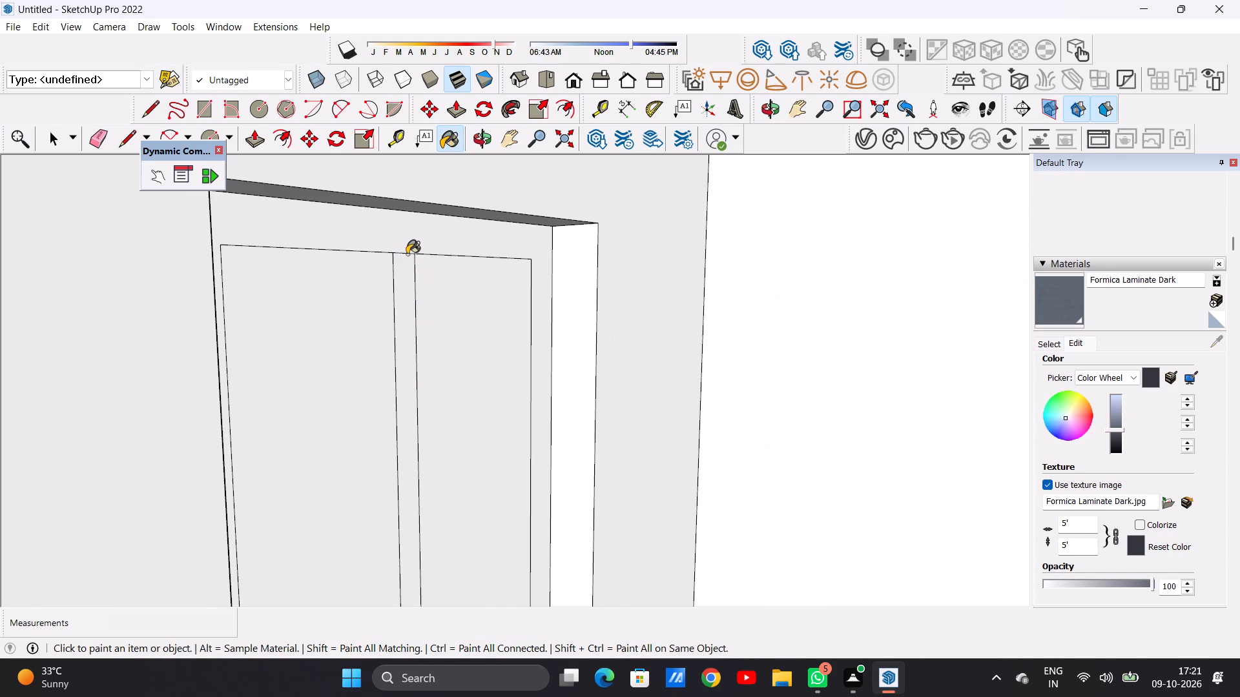
{"action": "left_click", "coordinate": [407, 246]}
{"action": "left_click", "coordinate": [405, 308]}
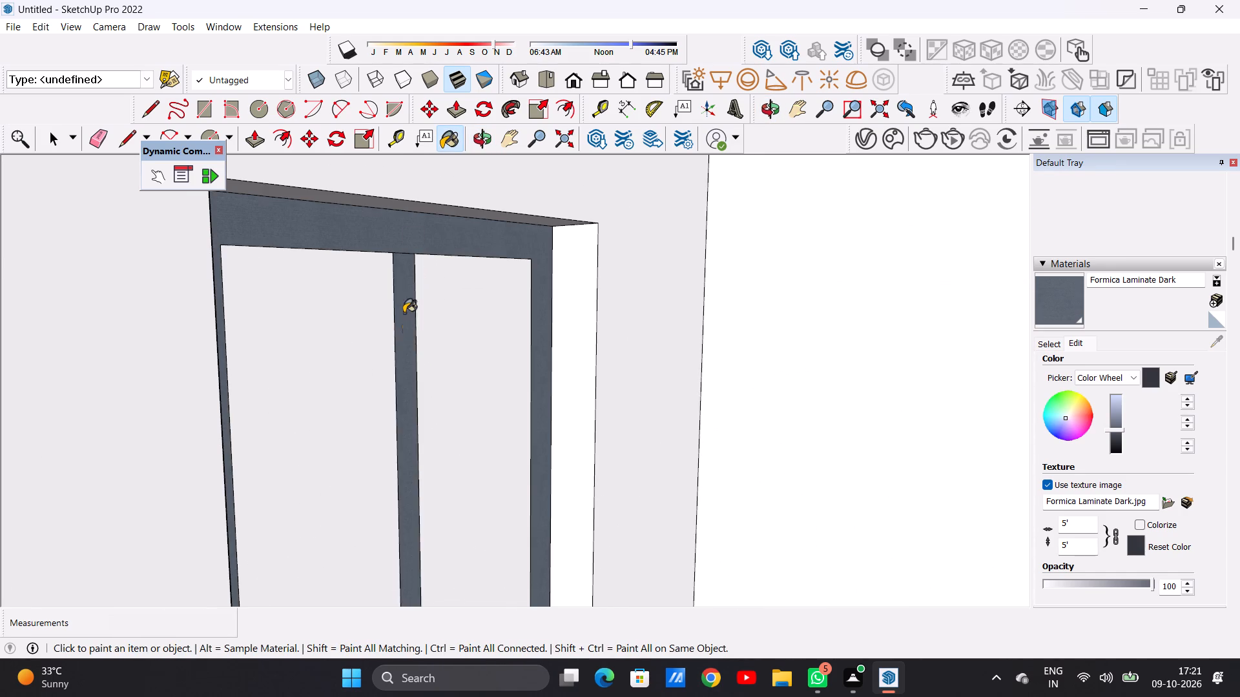
Paint the frame and centre mullion of the larger first-floor window on the house's side wall with Formica Laminate Dark.
{"action": "scroll", "coordinate": [396, 352], "scroll_direction": "down", "scroll_amount": 20}
{"action": "scroll", "coordinate": [396, 352], "scroll_direction": "down", "scroll_amount": 12}
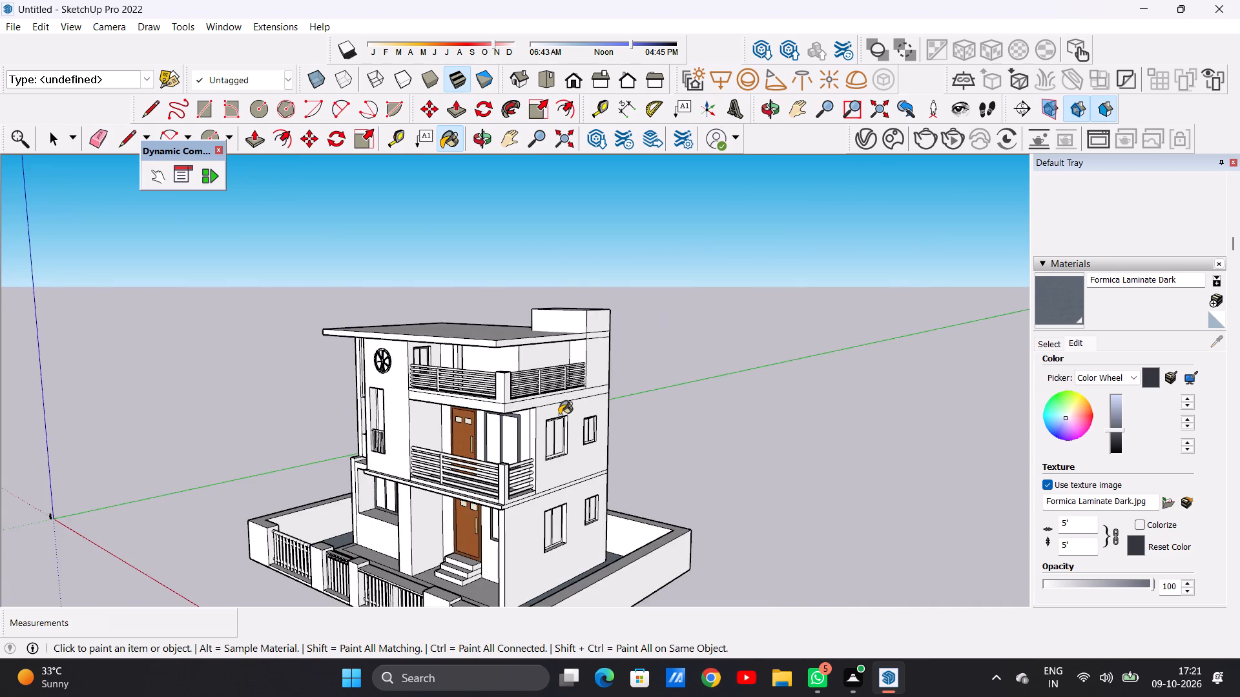
{"action": "middle_click_drag", "start_coordinate": [559, 415], "coordinate": [302, 414]}
{"action": "scroll", "coordinate": [541, 401], "scroll_direction": "up", "scroll_amount": 7}
{"action": "scroll", "coordinate": [541, 465], "scroll_direction": "down", "scroll_amount": 1}
{"action": "scroll", "coordinate": [541, 465], "scroll_direction": "up", "scroll_amount": 14}
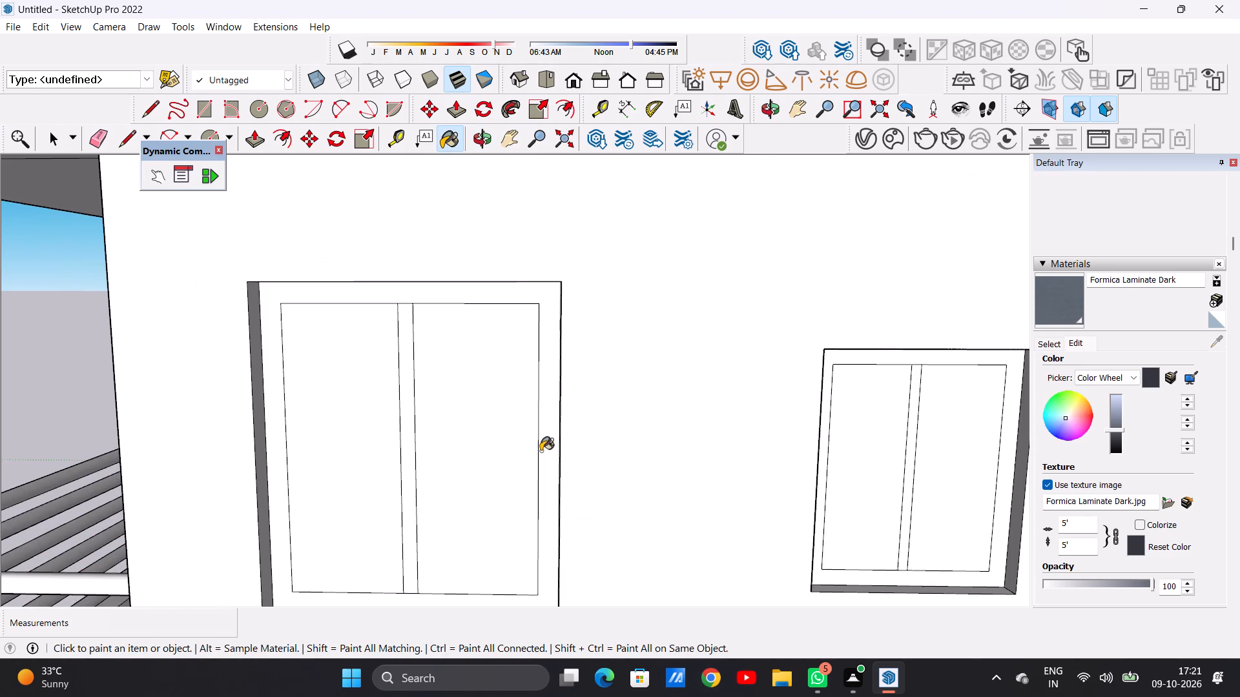
{"action": "left_click", "coordinate": [546, 393]}
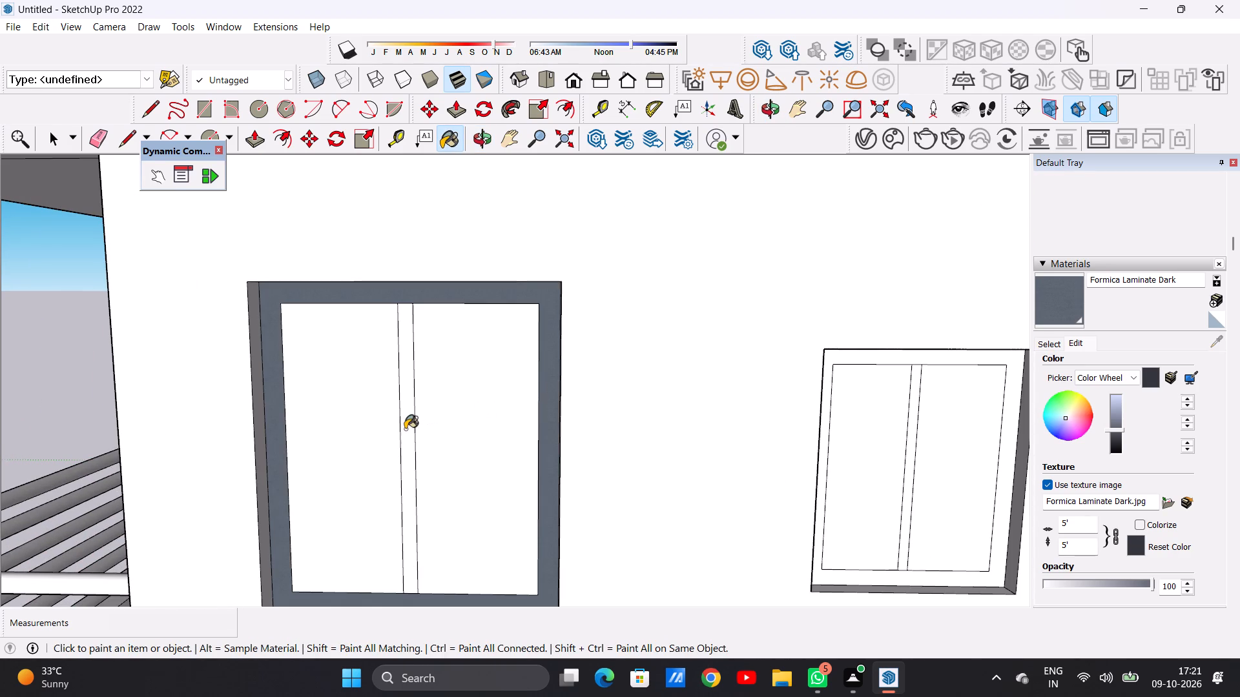
{"action": "left_click", "coordinate": [405, 429]}
Paint the frame and centre mullion of the smaller first-floor window on the side wall with Formica Laminate Dark.
{"action": "scroll", "coordinate": [432, 449], "scroll_direction": "down", "scroll_amount": 19}
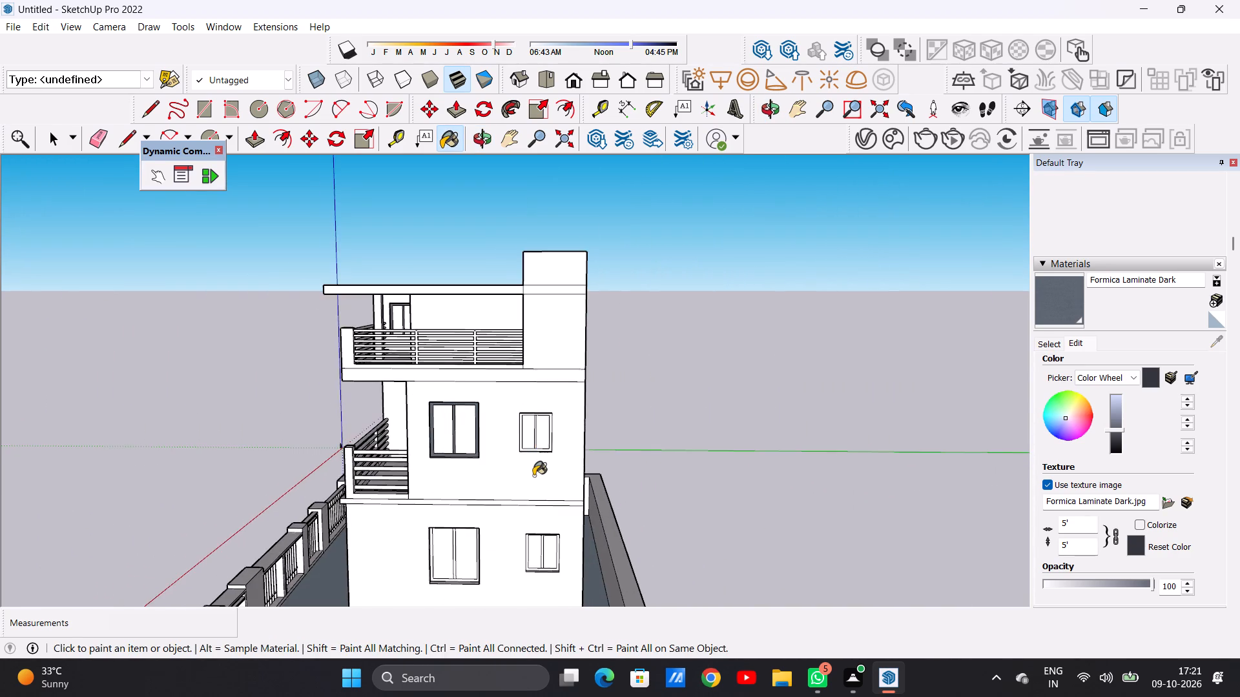
{"action": "scroll", "coordinate": [533, 476], "scroll_direction": "up", "scroll_amount": 16}
{"action": "scroll", "coordinate": [605, 380], "scroll_direction": "up", "scroll_amount": 6}
{"action": "left_click", "coordinate": [592, 365]}
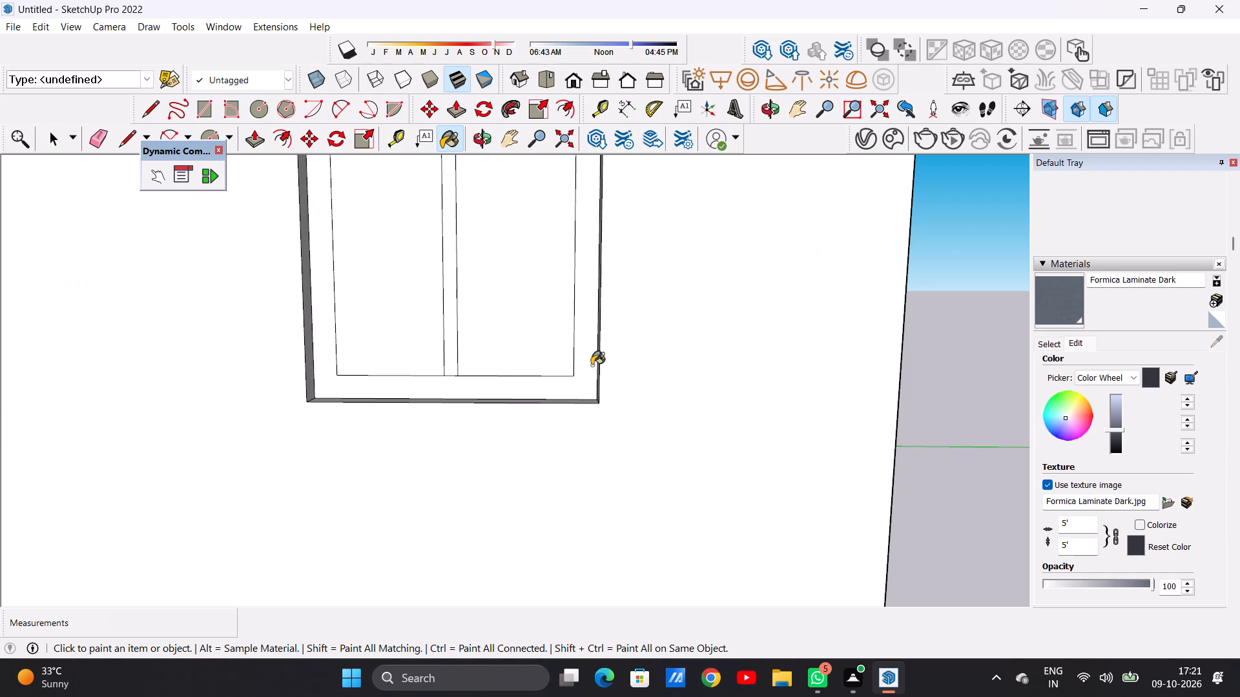
{"action": "left_click", "coordinate": [449, 356]}
Paint the frame and centre mullion of the smaller ground-floor window on the side wall with Formica Laminate Dark.
{"action": "scroll", "coordinate": [512, 395], "scroll_direction": "down", "scroll_amount": 2}
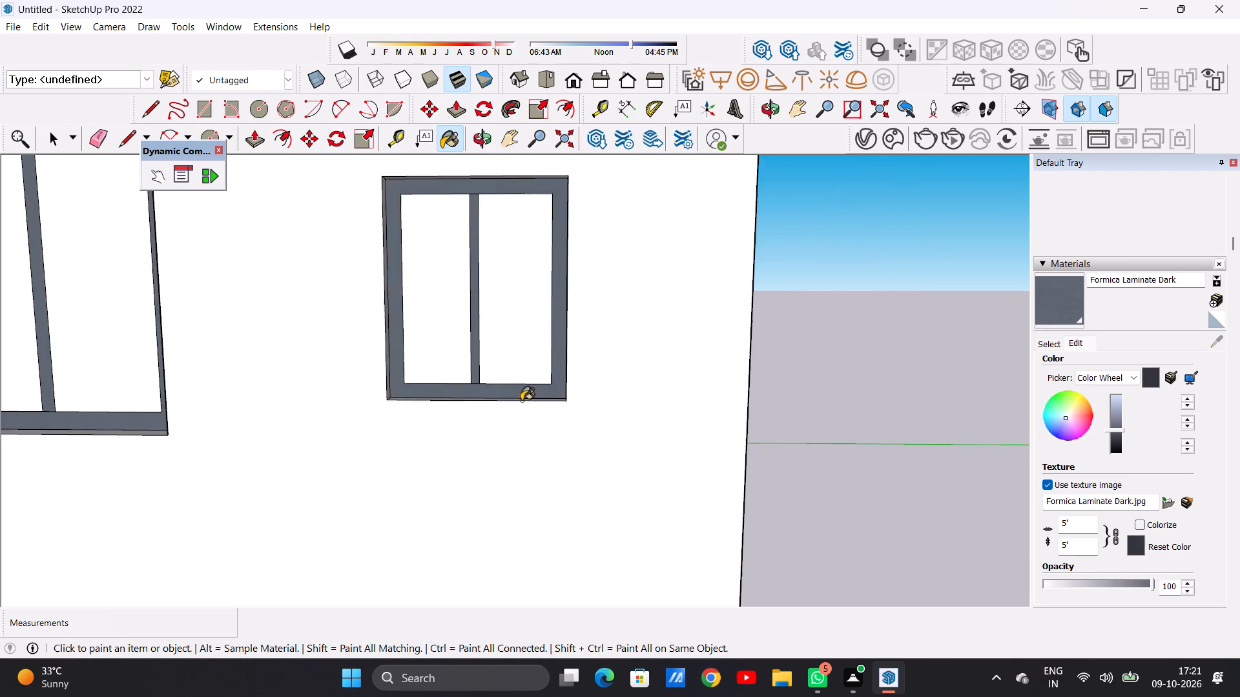
{"action": "scroll", "coordinate": [521, 401], "scroll_direction": "down", "scroll_amount": 20}
{"action": "scroll", "coordinate": [521, 401], "scroll_direction": "down", "scroll_amount": 2}
{"action": "scroll", "coordinate": [500, 503], "scroll_direction": "up", "scroll_amount": 5}
{"action": "scroll", "coordinate": [518, 491], "scroll_direction": "up", "scroll_amount": 19}
{"action": "left_click", "coordinate": [589, 478]}
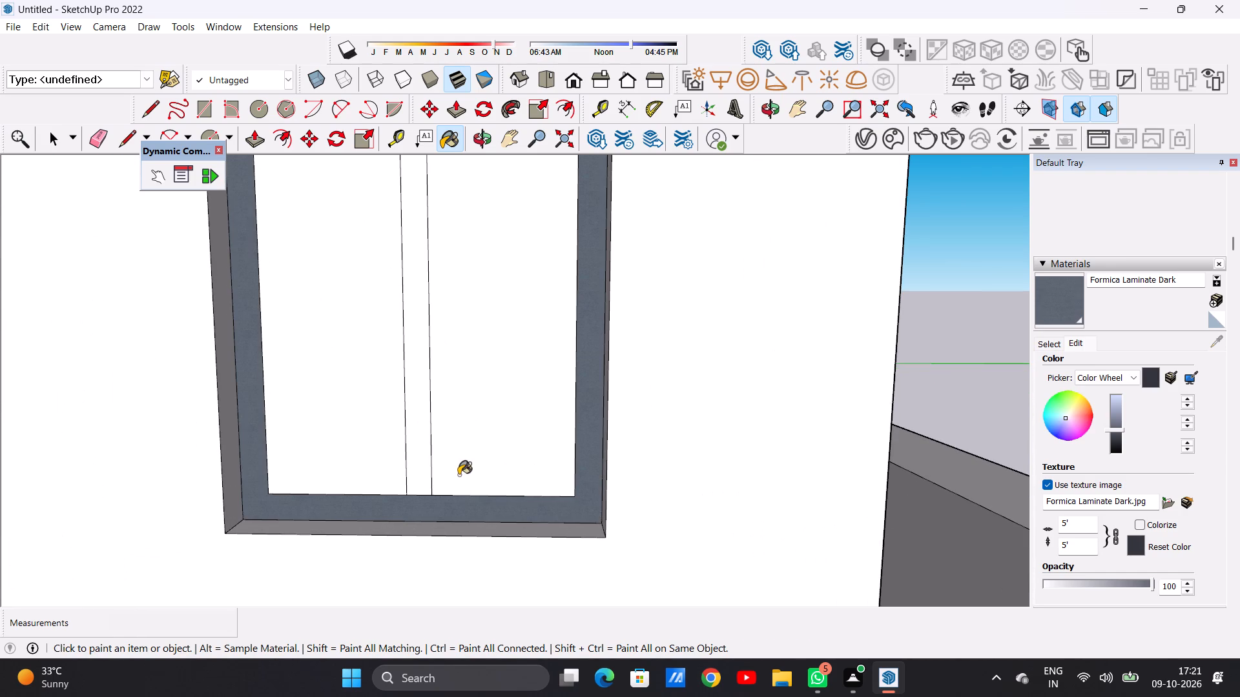
{"action": "left_click", "coordinate": [417, 470]}
Paint the frame and centre mullion of the larger ground-floor window on the side wall with Formica Laminate Dark.
{"action": "scroll", "coordinate": [480, 486], "scroll_direction": "down", "scroll_amount": 12}
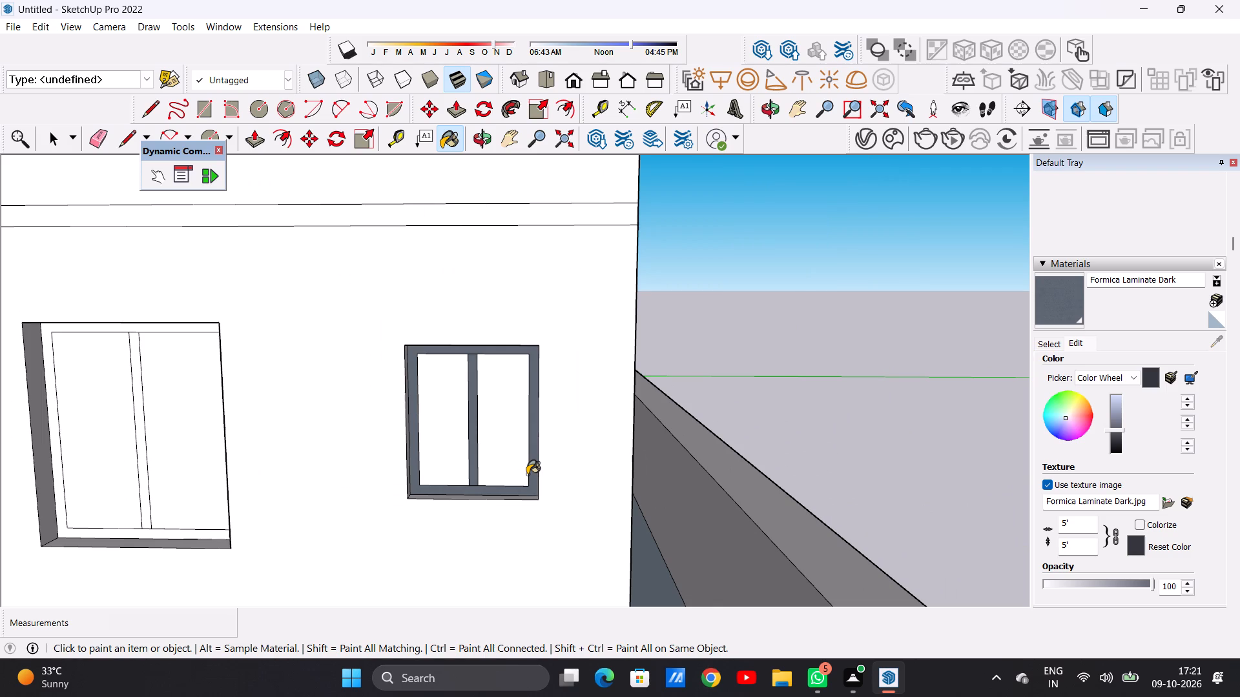
{"action": "scroll", "coordinate": [536, 460], "scroll_direction": "down", "scroll_amount": 14}
{"action": "scroll", "coordinate": [453, 446], "scroll_direction": "up", "scroll_amount": 15}
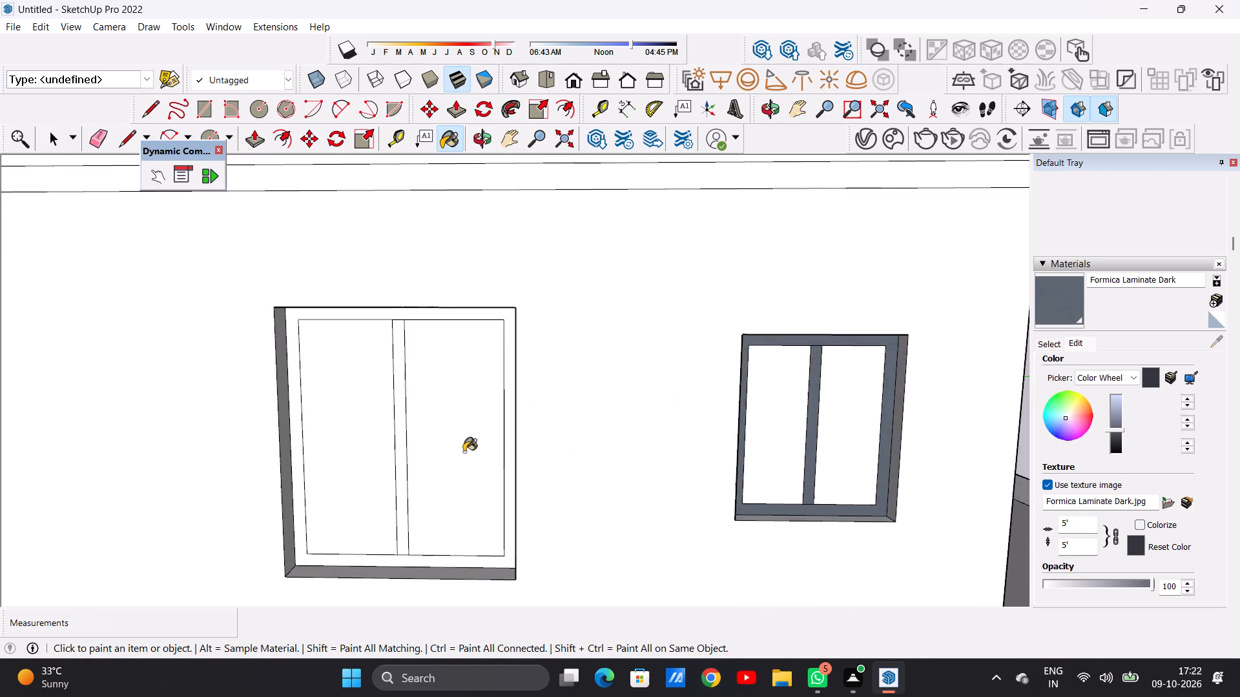
{"action": "scroll", "coordinate": [490, 454], "scroll_direction": "up", "scroll_amount": 4}
{"action": "left_click", "coordinate": [520, 443]}
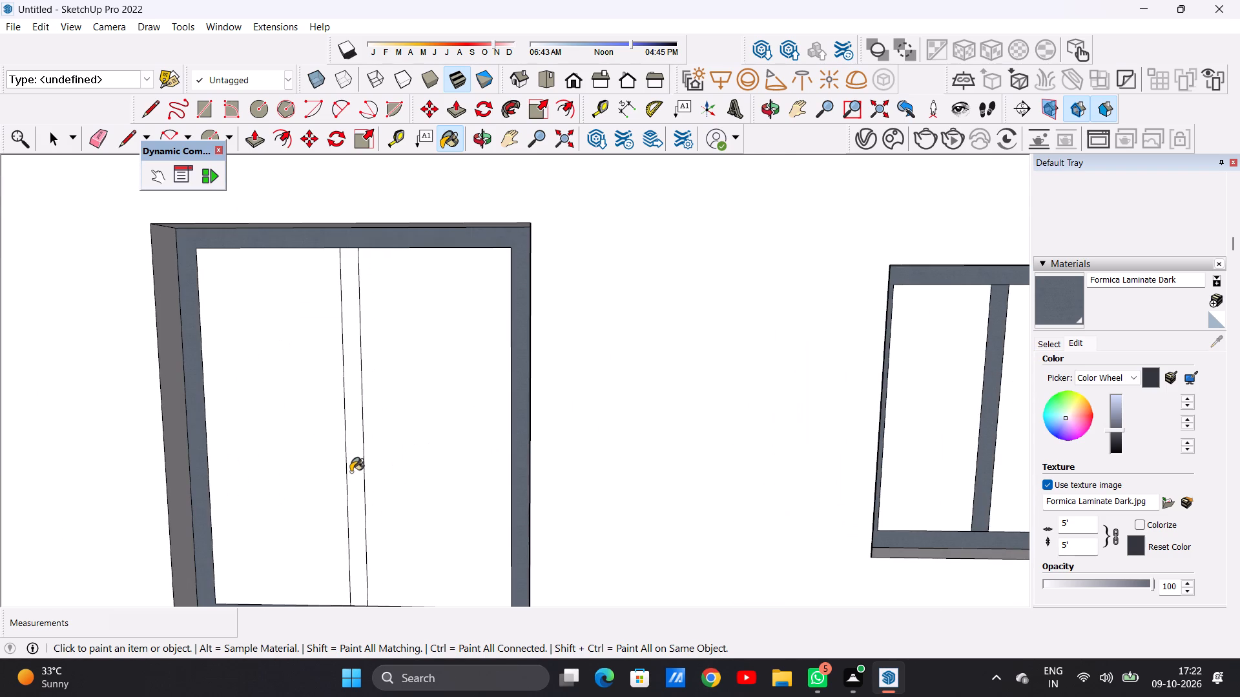
{"action": "left_click", "coordinate": [351, 470]}
Paint the frame of the tall narrow front window behind the small vertical-bar railing with Formica Laminate Dark, and end painting.
{"action": "scroll", "coordinate": [431, 477], "scroll_direction": "down", "scroll_amount": 20}
{"action": "scroll", "coordinate": [431, 477], "scroll_direction": "down", "scroll_amount": 4}
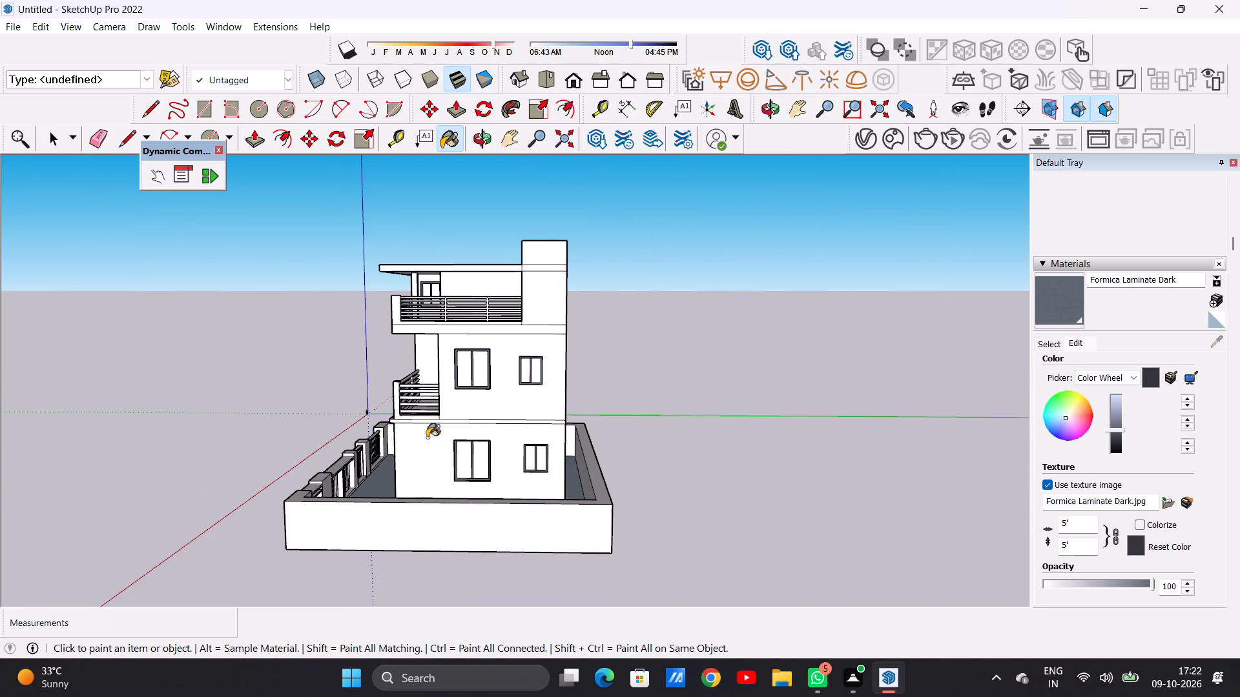
{"action": "middle_click_drag", "start_coordinate": [405, 436], "coordinate": [727, 410]}
{"action": "middle_click_drag", "start_coordinate": [486, 416], "coordinate": [749, 417]}
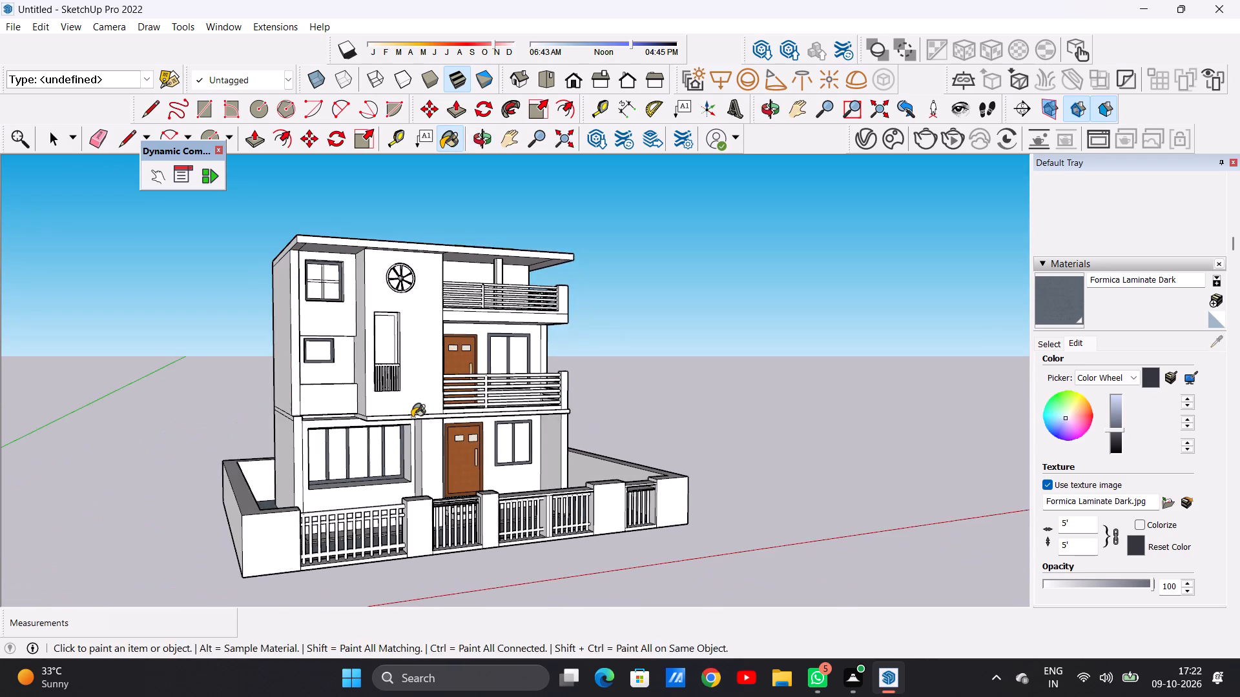
{"action": "middle_click_drag", "start_coordinate": [402, 423], "coordinate": [300, 452]}
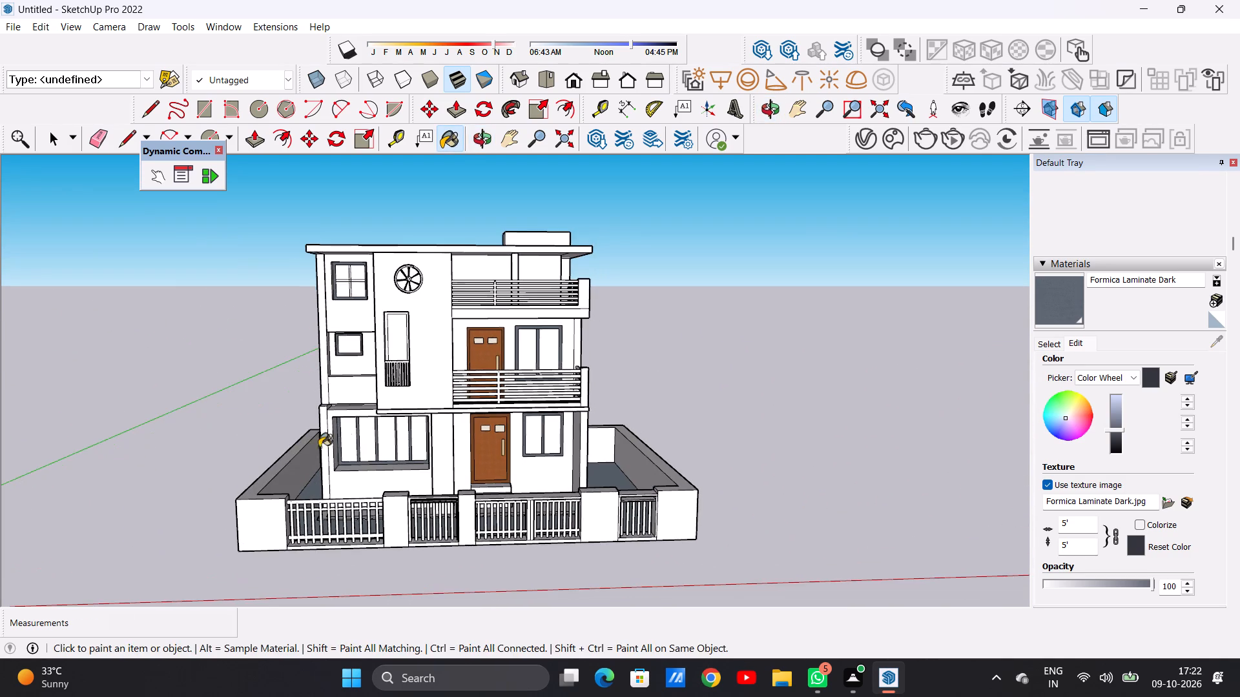
{"action": "scroll", "coordinate": [369, 390], "scroll_direction": "up", "scroll_amount": 18}
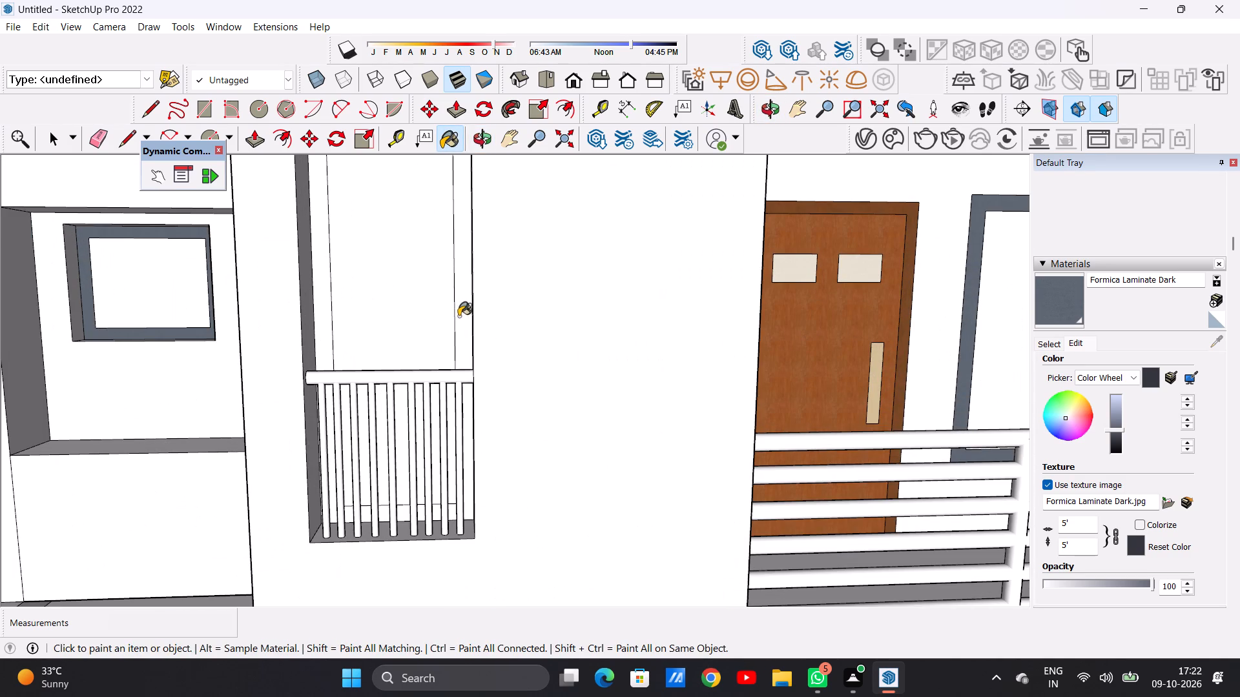
{"action": "left_click", "coordinate": [466, 316]}
{"action": "scroll", "coordinate": [389, 411], "scroll_direction": "down", "scroll_amount": 15}
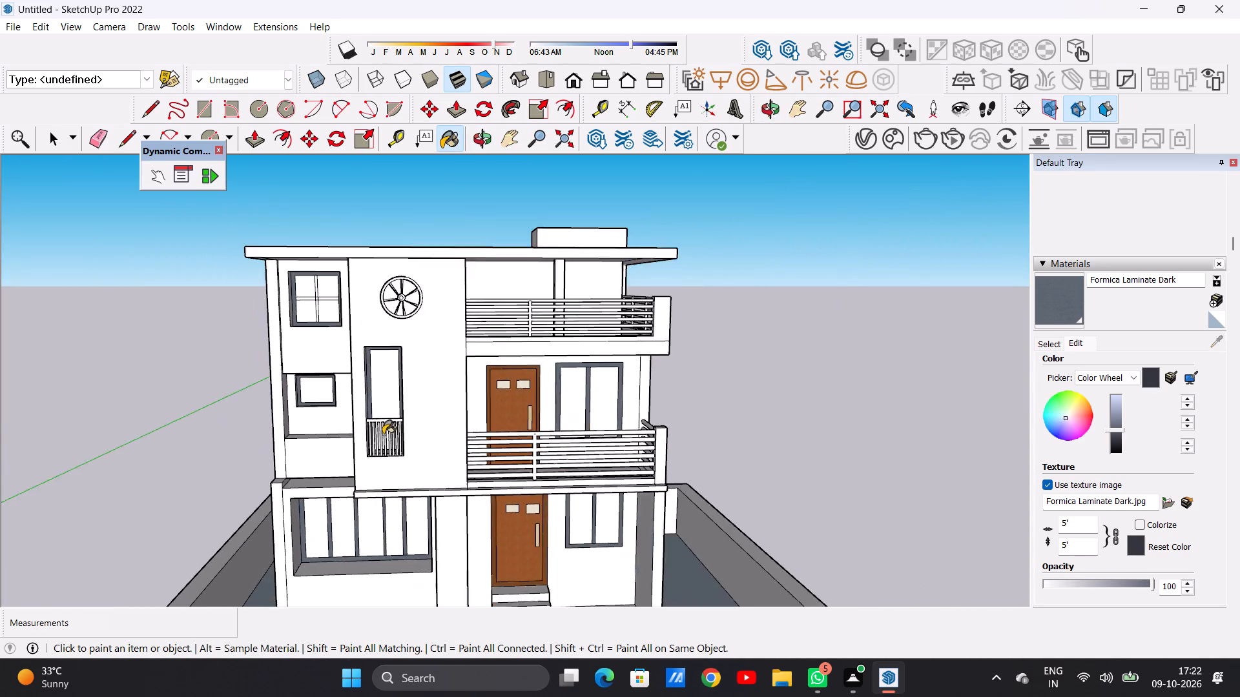
{"action": "scroll", "coordinate": [383, 434], "scroll_direction": "down", "scroll_amount": 5}
{"action": "scroll", "coordinate": [420, 410], "scroll_direction": "up", "scroll_amount": 5}
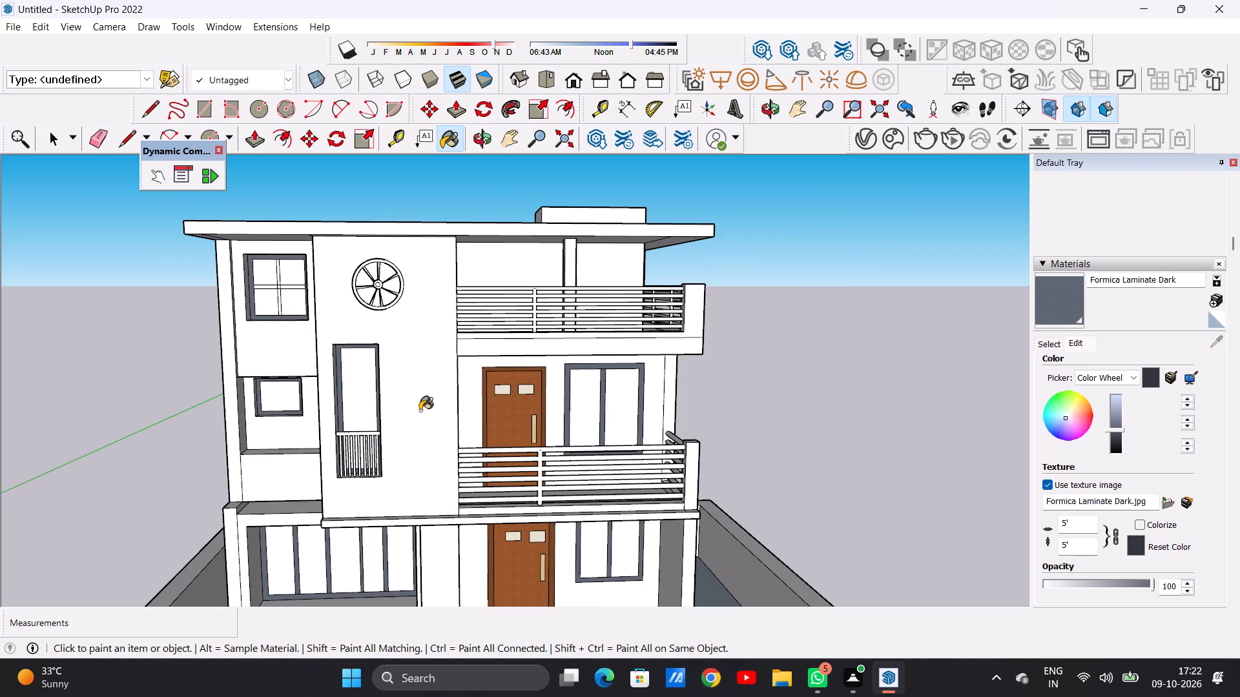
{"action": "key", "text": "space"}
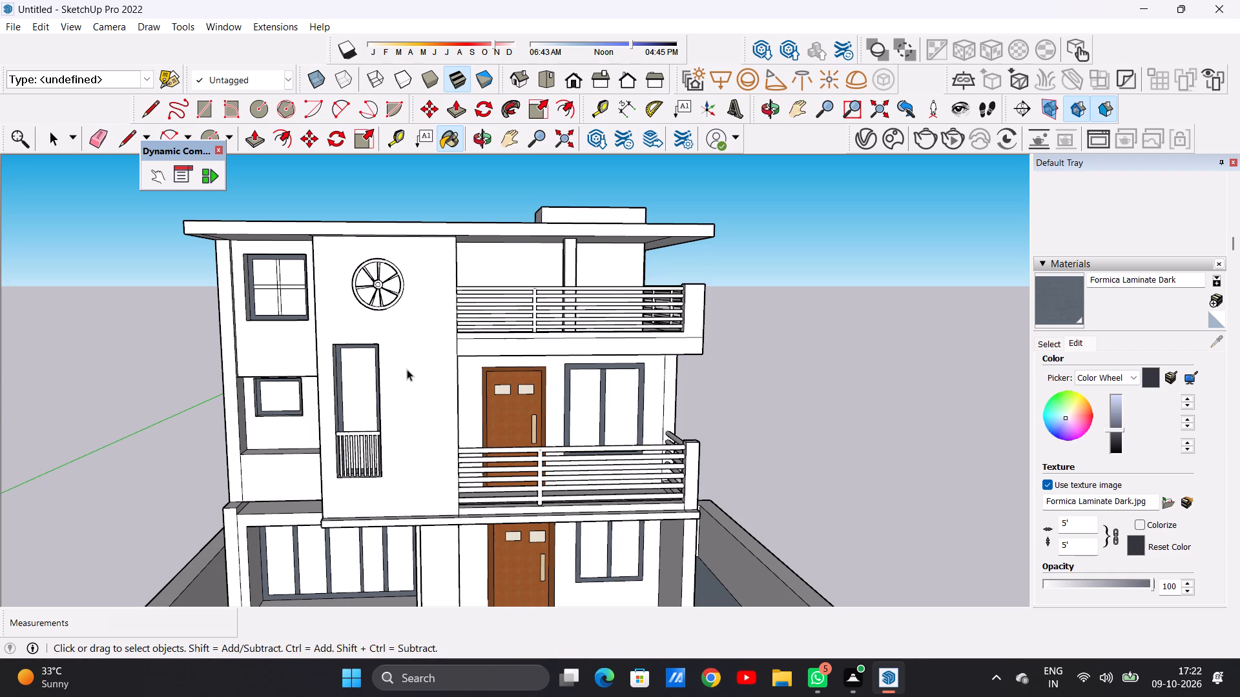
Choose Formica Graystone from the Synthetic Surfaces materials and paint the front face of the round wheel ornament's outer ring.
{"action": "scroll", "coordinate": [375, 364], "scroll_direction": "down", "scroll_amount": 14}
{"action": "middle_click_drag", "start_coordinate": [410, 385], "coordinate": [190, 417]}
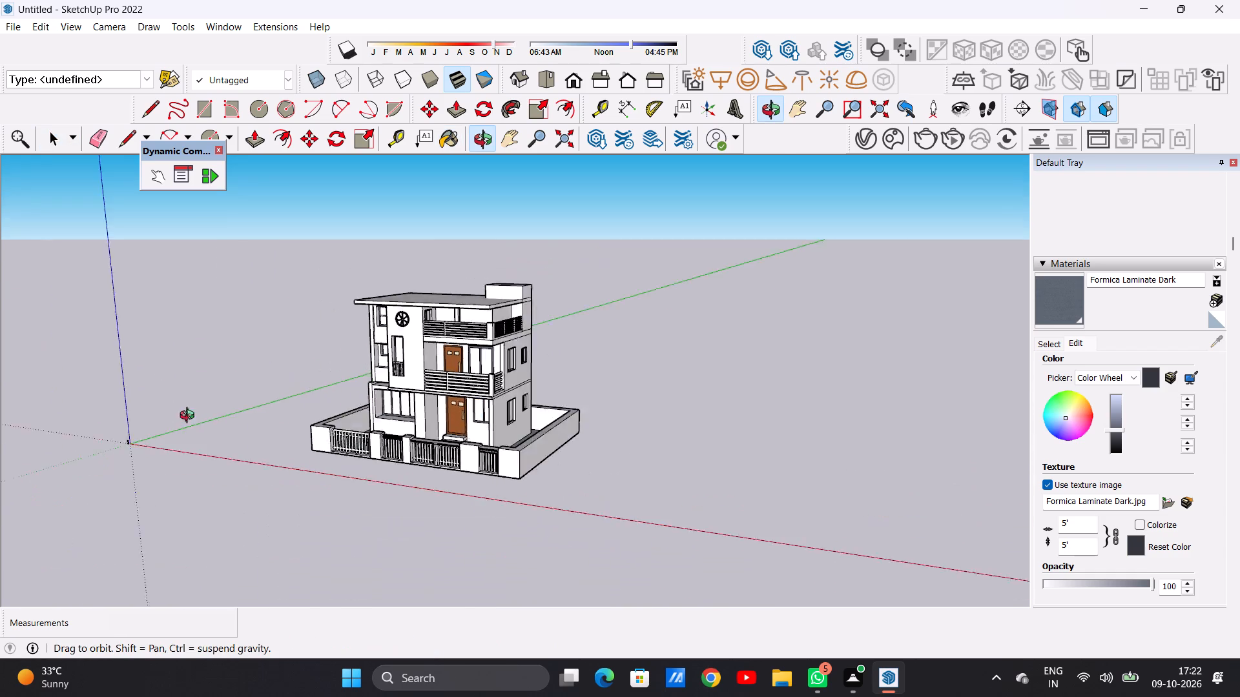
{"action": "middle_click_drag", "start_coordinate": [190, 417], "coordinate": [422, 404]}
{"action": "scroll", "coordinate": [380, 325], "scroll_direction": "up", "scroll_amount": 2}
{"action": "scroll", "coordinate": [380, 325], "scroll_direction": "down", "scroll_amount": 1}
{"action": "scroll", "coordinate": [380, 325], "scroll_direction": "up", "scroll_amount": 4}
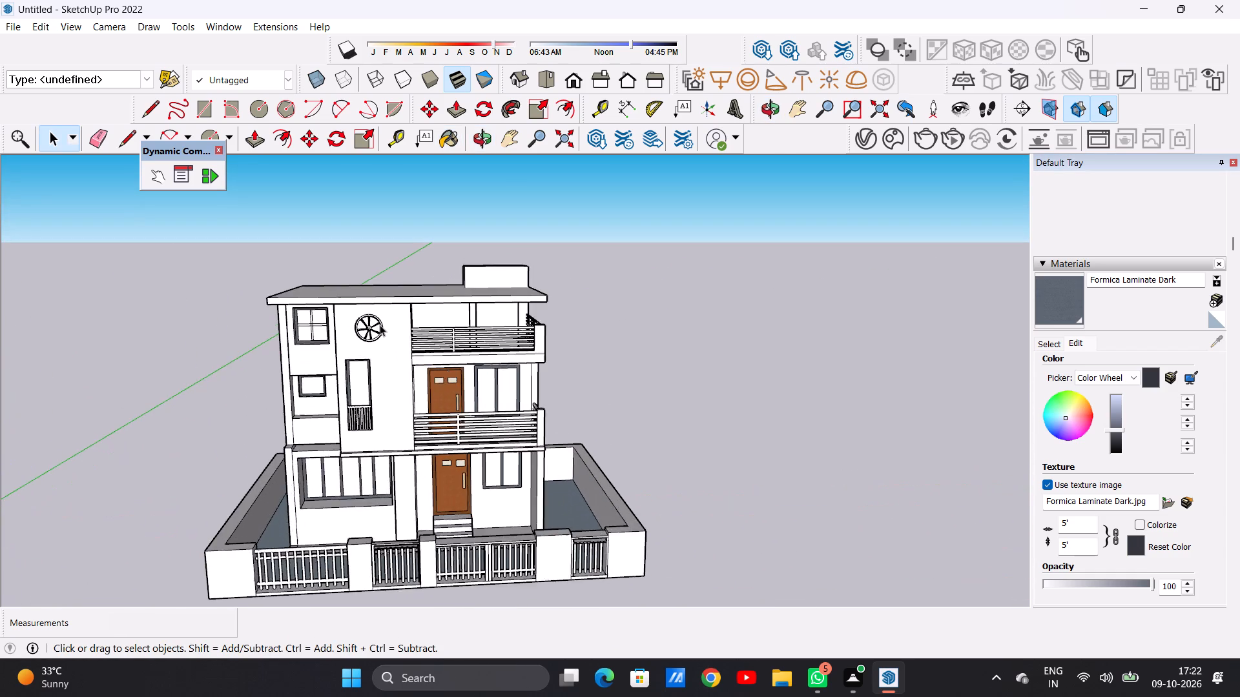
{"action": "scroll", "coordinate": [380, 325], "scroll_direction": "up", "scroll_amount": 12}
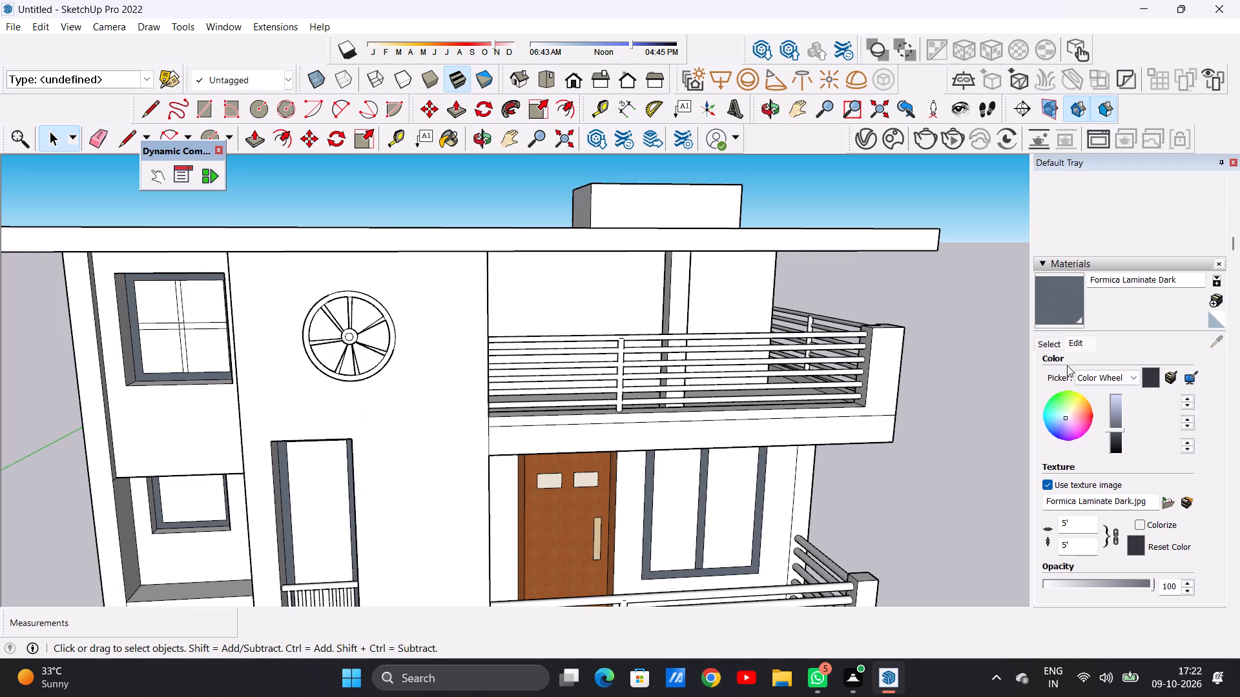
{"action": "left_click", "coordinate": [1051, 343]}
{"action": "left_click", "coordinate": [1137, 404]}
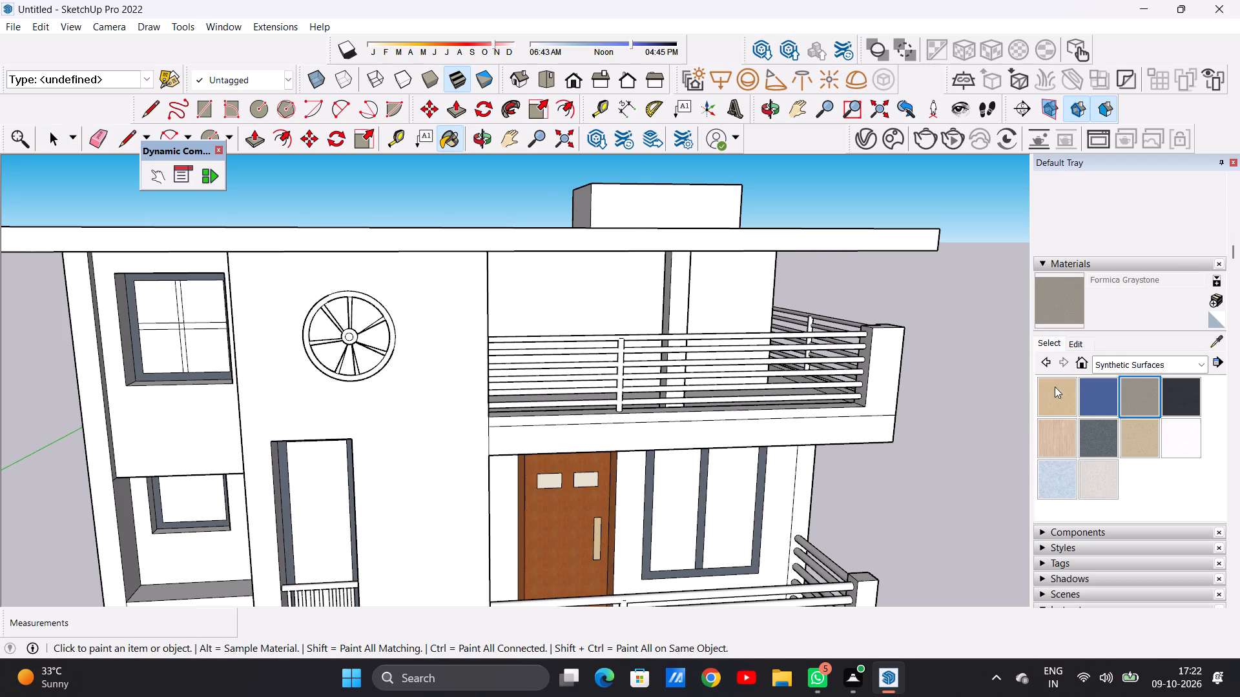
{"action": "scroll", "coordinate": [311, 342], "scroll_direction": "up", "scroll_amount": 13}
{"action": "left_click", "coordinate": [300, 341]}
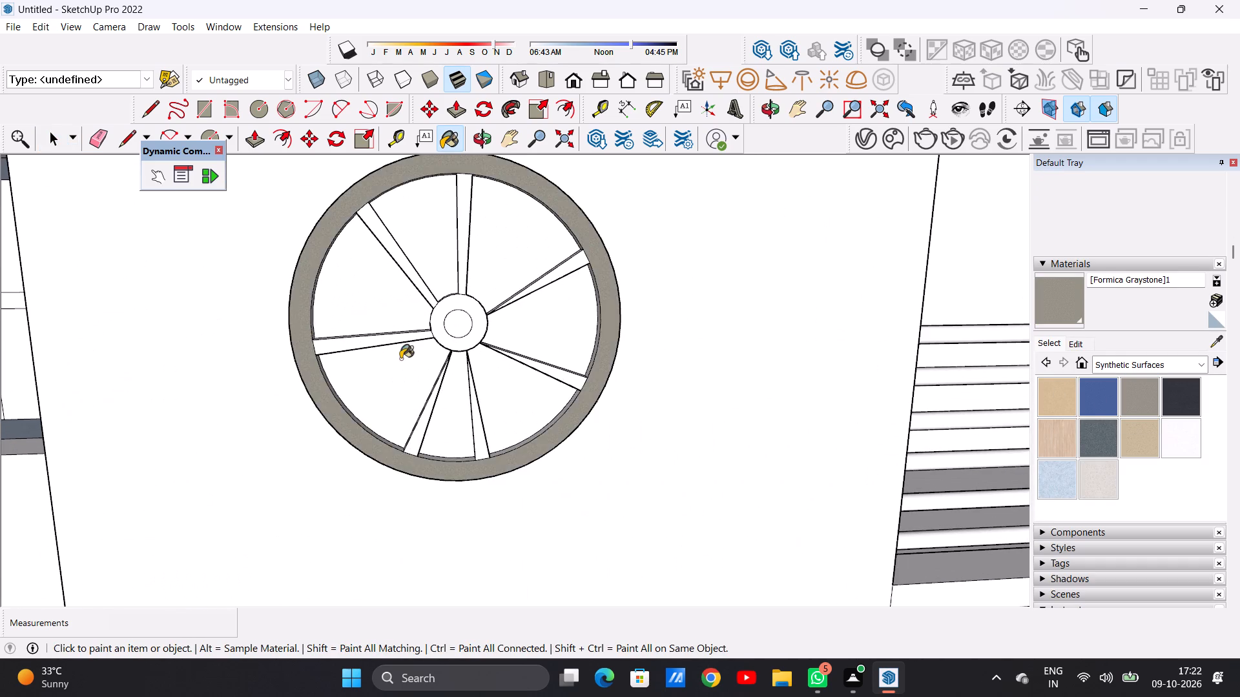
Paint the outer edge of the wheel ornament's ring with Formica Graystone.
{"action": "scroll", "coordinate": [410, 361], "scroll_direction": "down", "scroll_amount": 9}
{"action": "middle_click_drag", "start_coordinate": [337, 356], "coordinate": [564, 353]}
{"action": "scroll", "coordinate": [504, 298], "scroll_direction": "up", "scroll_amount": 5}
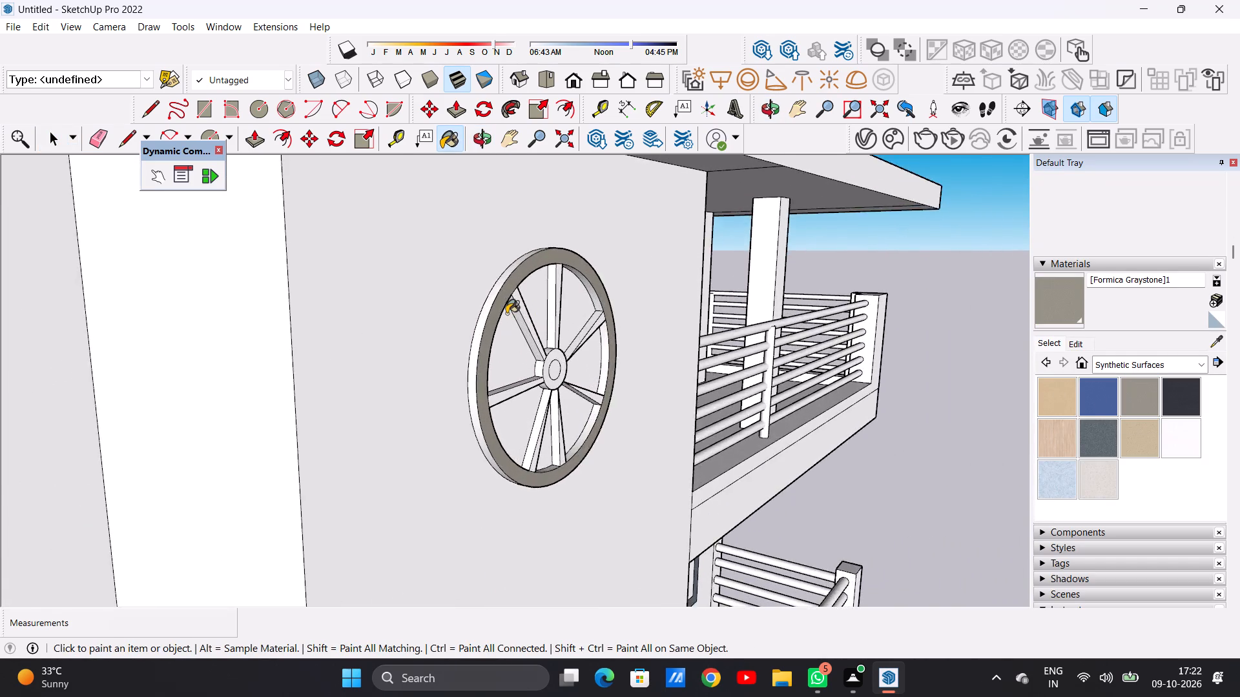
{"action": "scroll", "coordinate": [506, 314], "scroll_direction": "up", "scroll_amount": 10}
{"action": "left_click", "coordinate": [449, 328]}
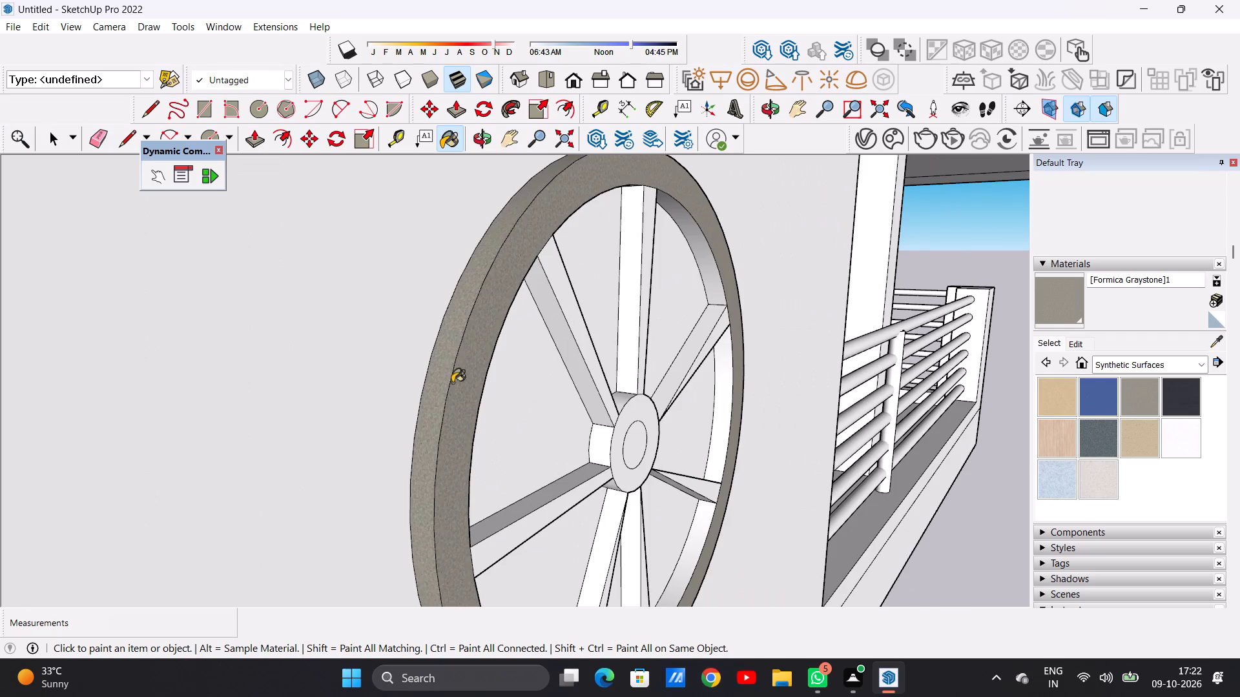
Paint the front faces of the wheel's hub ring and its three upper spokes with Formica Graystone.
{"action": "scroll", "coordinate": [453, 388], "scroll_direction": "down", "scroll_amount": 17}
{"action": "middle_click_drag", "start_coordinate": [556, 384], "coordinate": [134, 394]}
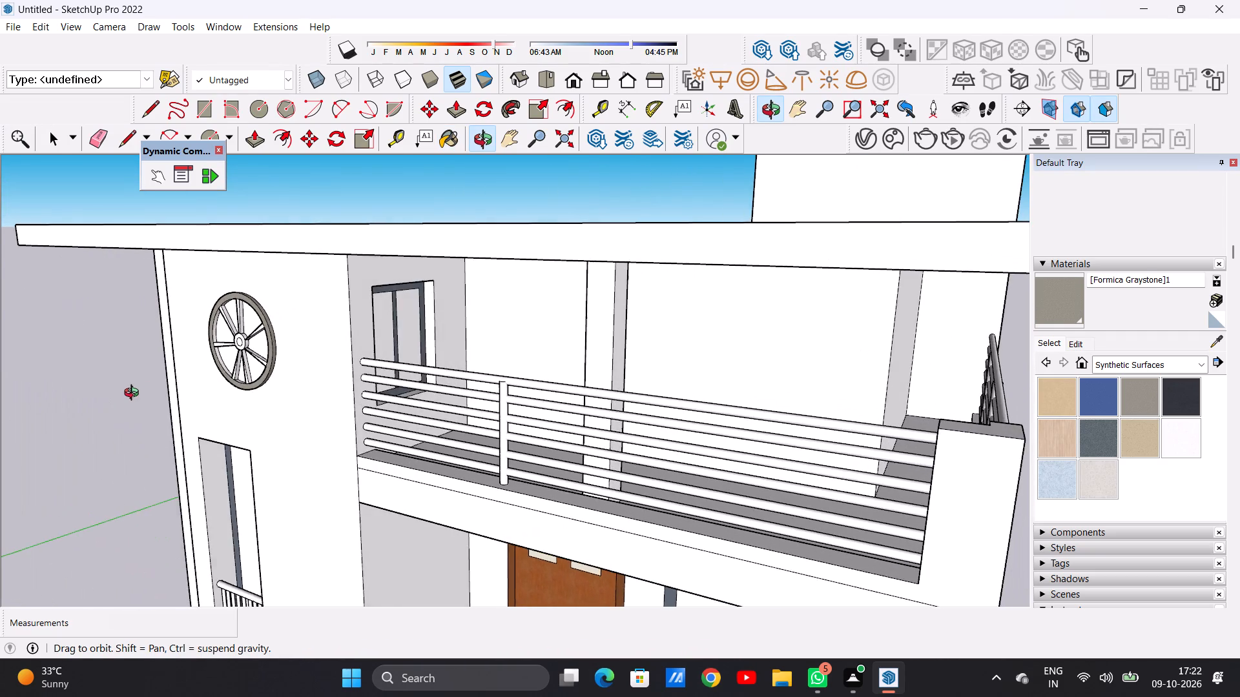
{"action": "middle_click_drag", "start_coordinate": [134, 394], "coordinate": [326, 393]}
{"action": "scroll", "coordinate": [262, 388], "scroll_direction": "up", "scroll_amount": 4}
{"action": "scroll", "coordinate": [262, 388], "scroll_direction": "down", "scroll_amount": 1}
{"action": "scroll", "coordinate": [262, 388], "scroll_direction": "up", "scroll_amount": 7}
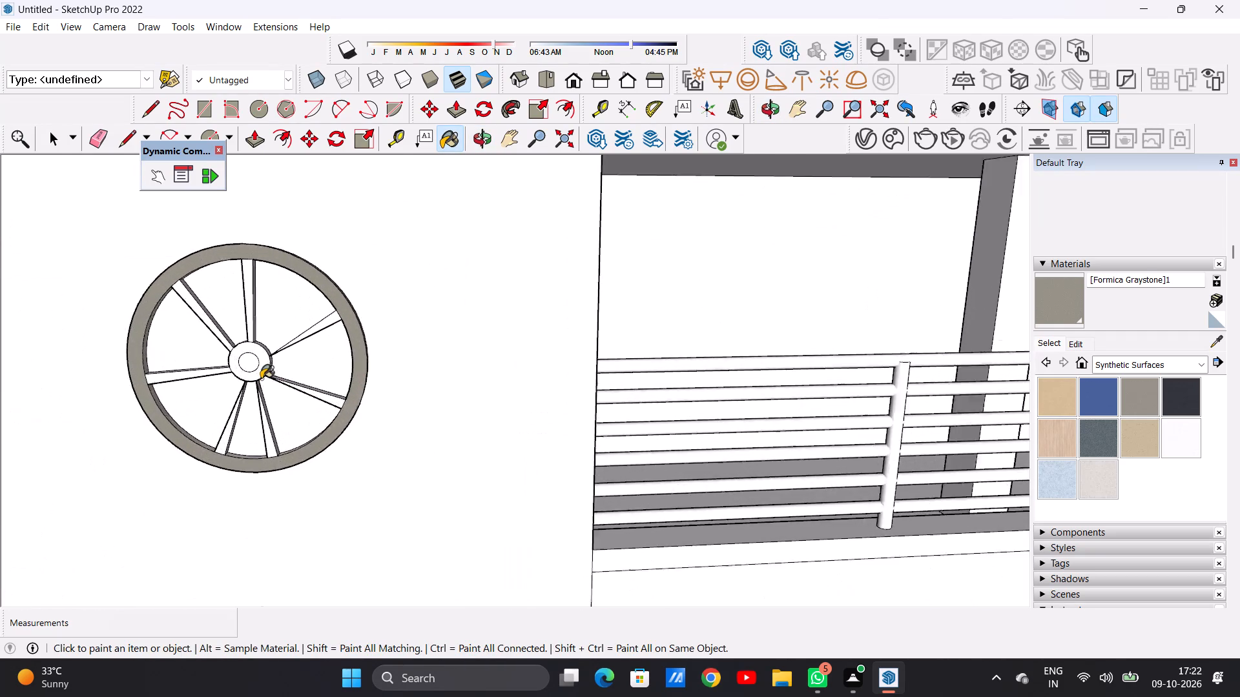
{"action": "scroll", "coordinate": [261, 379], "scroll_direction": "up", "scroll_amount": 8}
{"action": "left_click", "coordinate": [255, 364]}
{"action": "scroll", "coordinate": [318, 368], "scroll_direction": "down", "scroll_amount": 11}
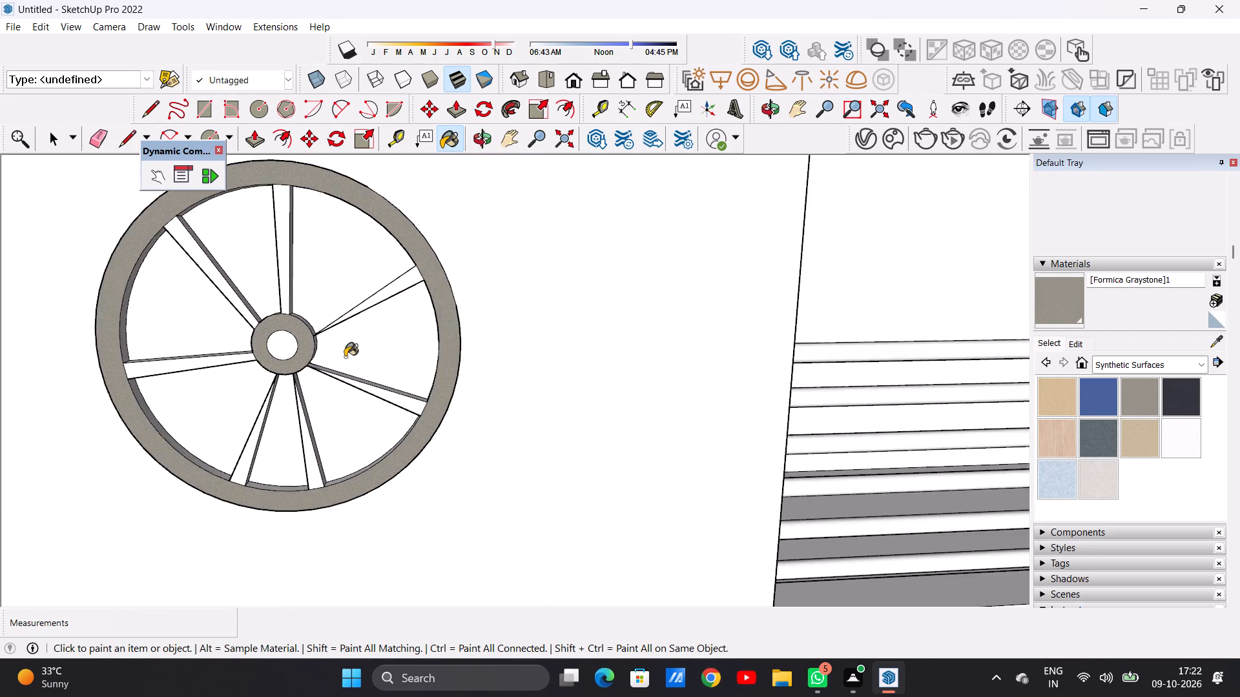
{"action": "scroll", "coordinate": [345, 357], "scroll_direction": "down", "scroll_amount": 2}
{"action": "scroll", "coordinate": [304, 301], "scroll_direction": "up", "scroll_amount": 13}
{"action": "left_click", "coordinate": [302, 288]}
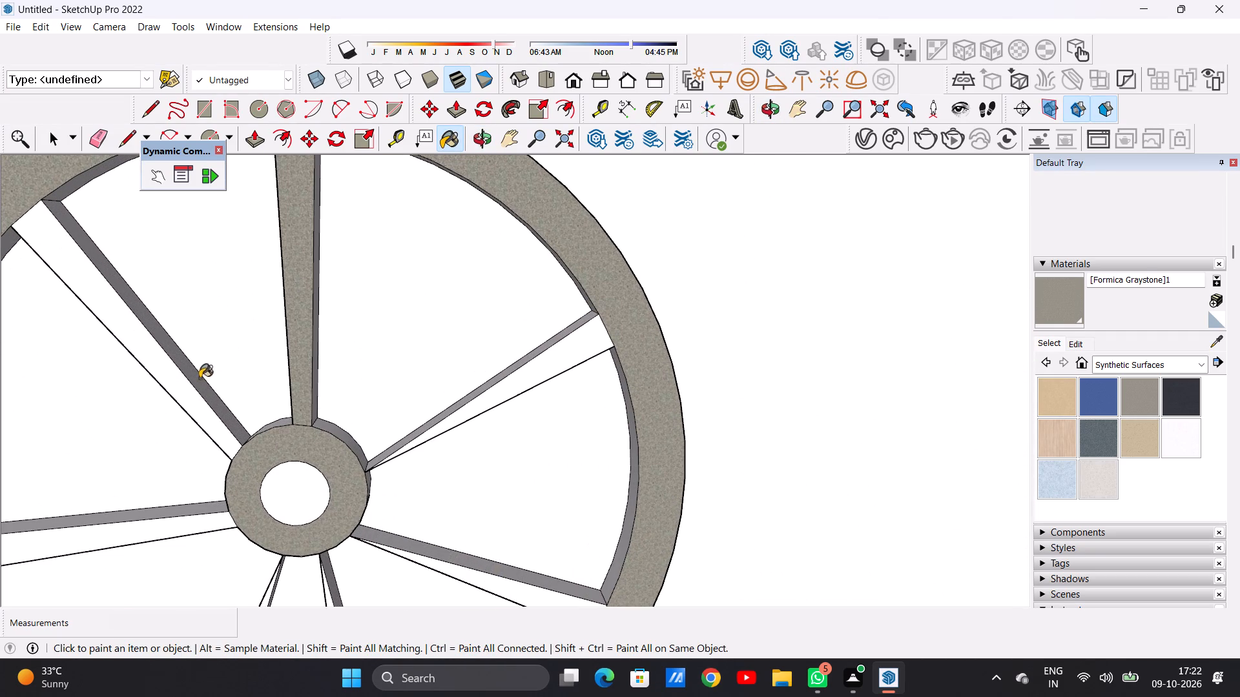
{"action": "left_click", "coordinate": [187, 385]}
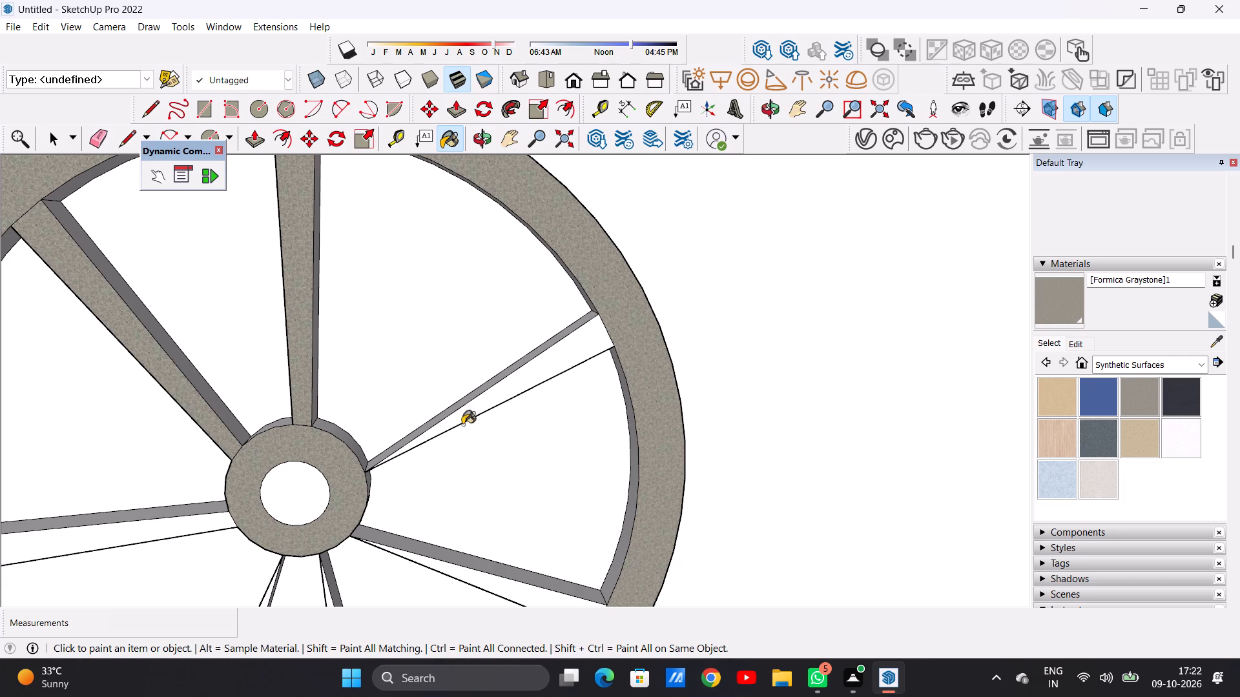
{"action": "left_click", "coordinate": [514, 383]}
Paint the front faces of the wheel's remaining four spokes, the left horizontal one and the three lower ones, with Formica Graystone.
{"action": "scroll", "coordinate": [336, 397], "scroll_direction": "down", "scroll_amount": 9}
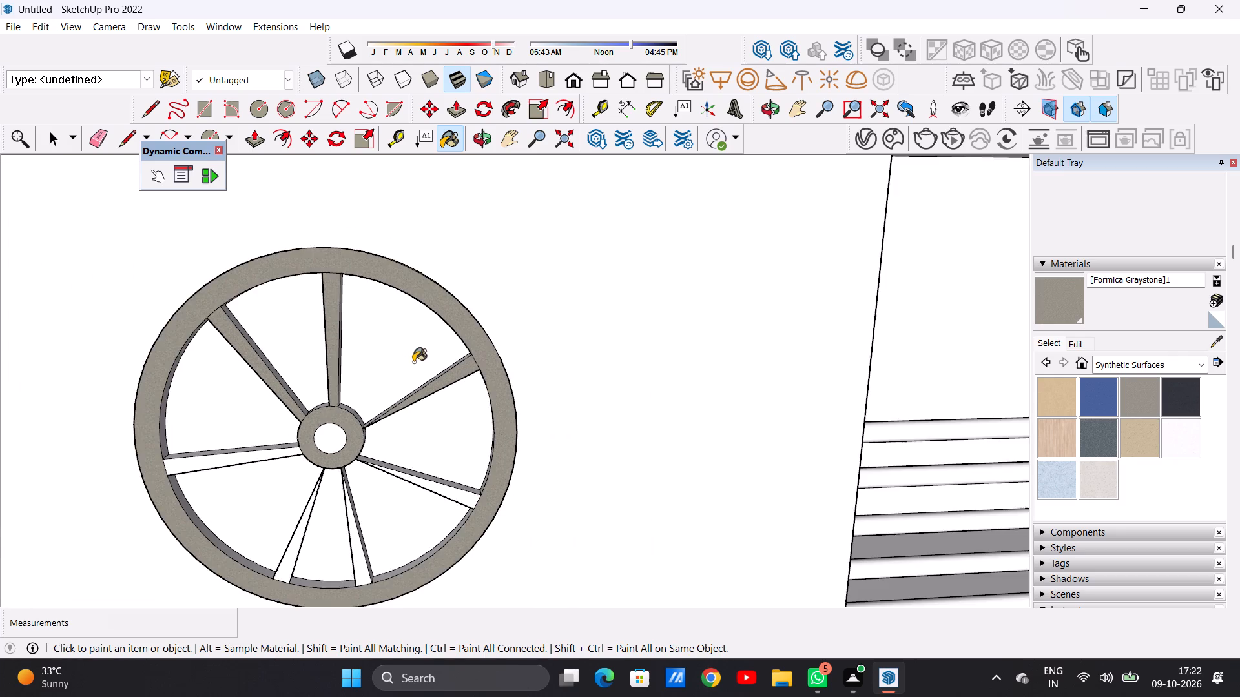
{"action": "scroll", "coordinate": [413, 362], "scroll_direction": "down", "scroll_amount": 2}
{"action": "scroll", "coordinate": [311, 438], "scroll_direction": "up", "scroll_amount": 13}
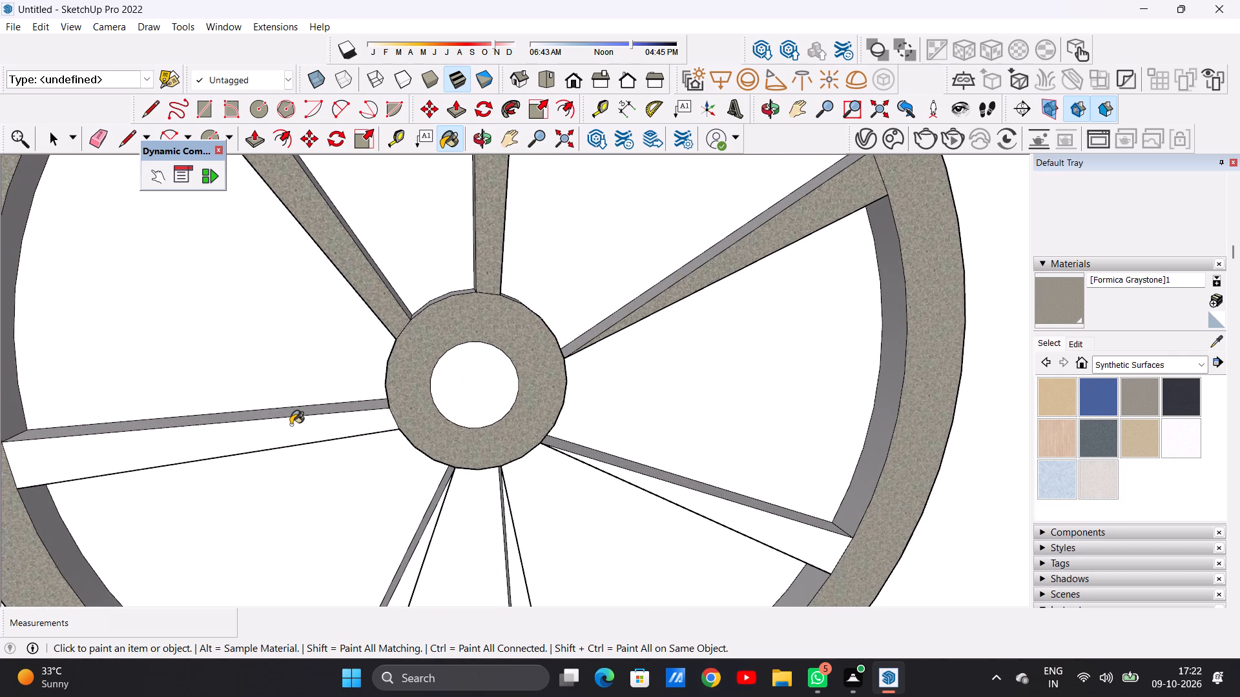
{"action": "left_click", "coordinate": [291, 425]}
{"action": "scroll", "coordinate": [344, 412], "scroll_direction": "down", "scroll_amount": 5}
{"action": "scroll", "coordinate": [402, 372], "scroll_direction": "down", "scroll_amount": 7}
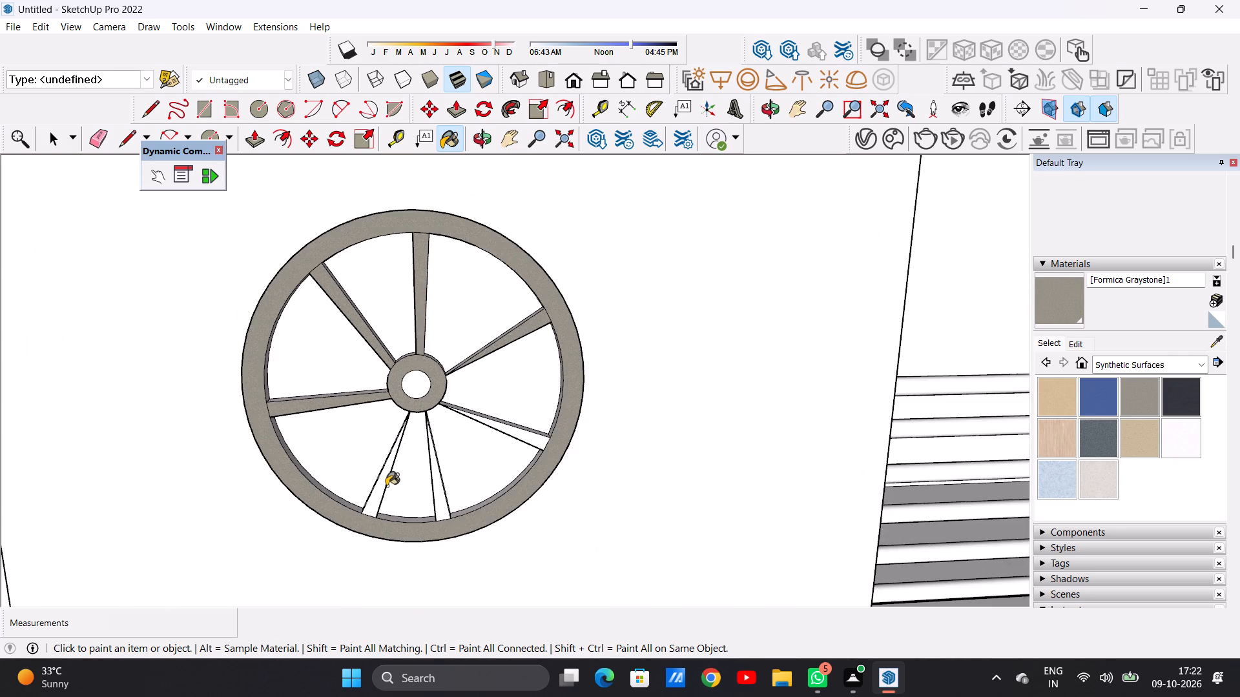
{"action": "scroll", "coordinate": [380, 502], "scroll_direction": "up", "scroll_amount": 13}
{"action": "left_click", "coordinate": [359, 510]}
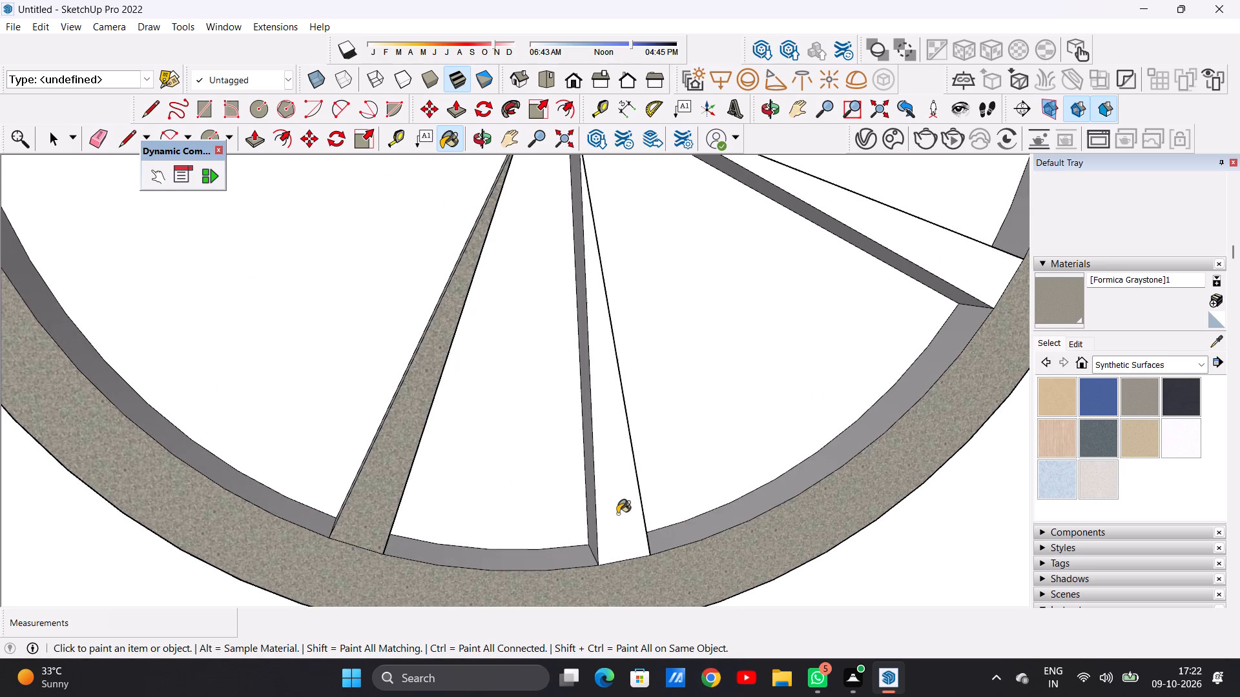
{"action": "left_click", "coordinate": [617, 514]}
{"action": "scroll", "coordinate": [535, 494], "scroll_direction": "down", "scroll_amount": 10}
{"action": "scroll", "coordinate": [688, 399], "scroll_direction": "up", "scroll_amount": 11}
{"action": "scroll", "coordinate": [692, 405], "scroll_direction": "down", "scroll_amount": 1}
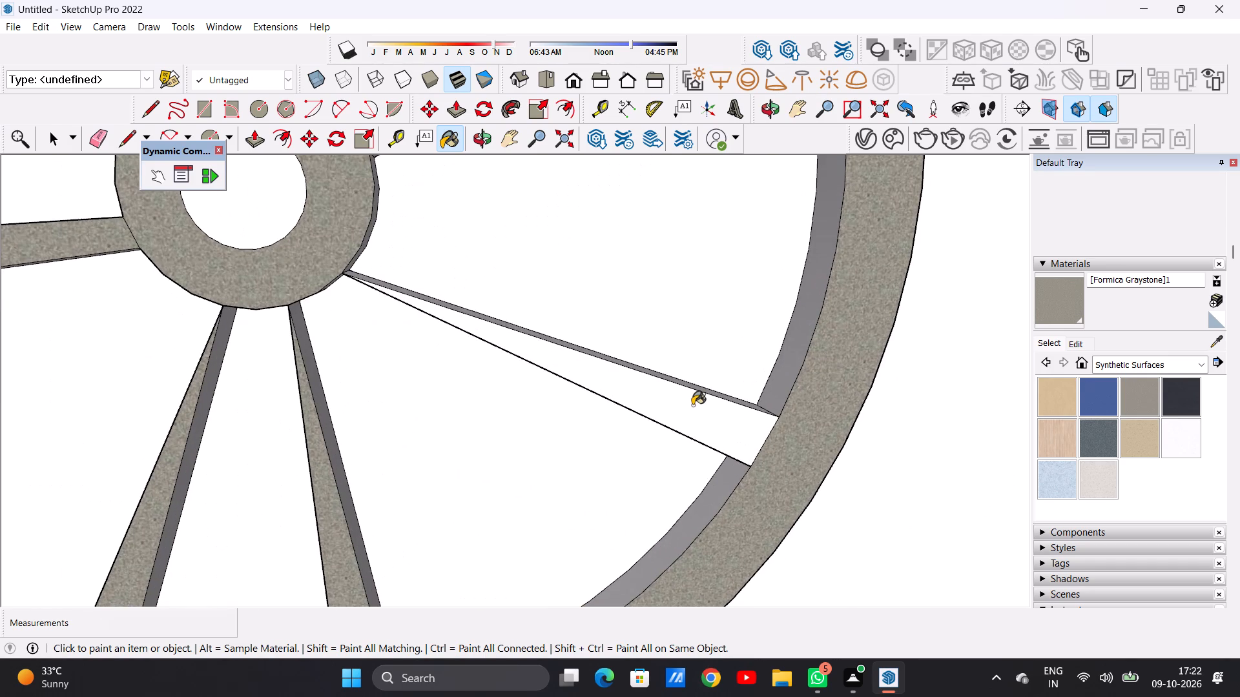
{"action": "left_click", "coordinate": [694, 405]}
Paint the underside of the wheel's lower-right spoke with Formica Graystone.
{"action": "scroll", "coordinate": [515, 383], "scroll_direction": "down", "scroll_amount": 15}
{"action": "middle_click_drag", "start_coordinate": [498, 431], "coordinate": [513, 352]}
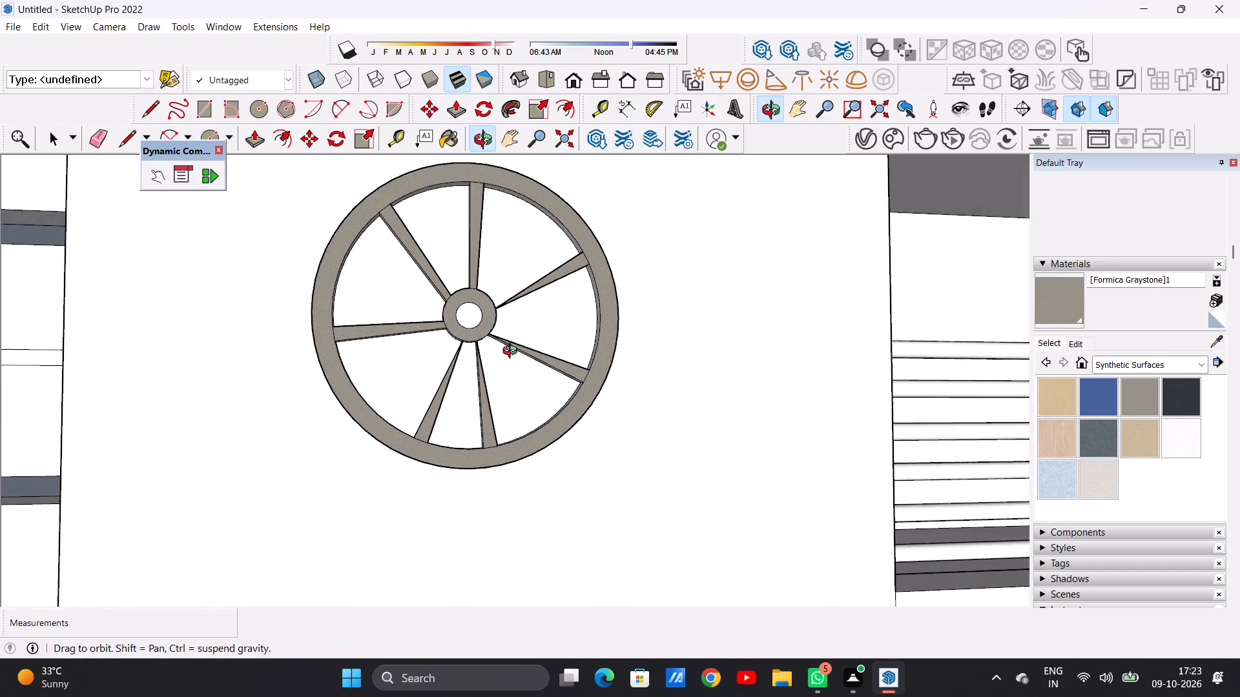
{"action": "middle_click_drag", "start_coordinate": [513, 352], "coordinate": [532, 290]}
{"action": "scroll", "coordinate": [585, 384], "scroll_direction": "up", "scroll_amount": 7}
{"action": "scroll", "coordinate": [574, 380], "scroll_direction": "up", "scroll_amount": 16}
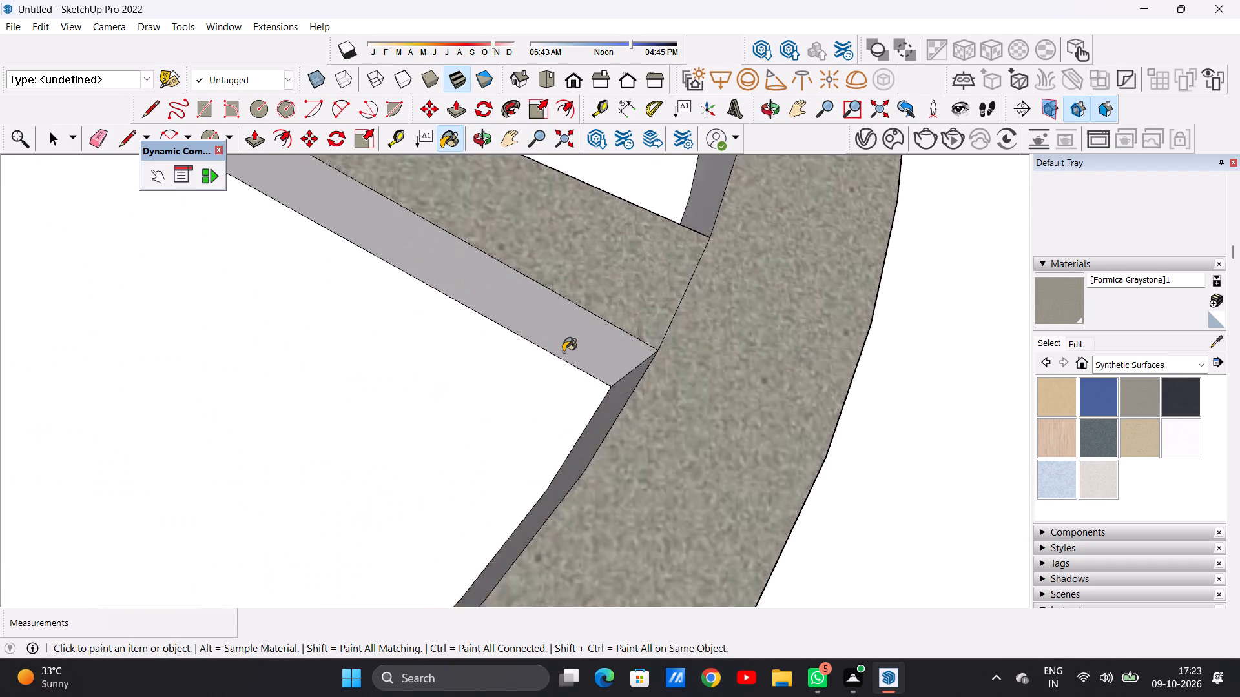
{"action": "scroll", "coordinate": [563, 352], "scroll_direction": "up", "scroll_amount": 2}
{"action": "left_click", "coordinate": [577, 337]}
Paint the left side face of the wheel's near-vertical bottom spoke and the hub's lower edge faces with Formica Graystone.
{"action": "scroll", "coordinate": [574, 385], "scroll_direction": "down", "scroll_amount": 20}
{"action": "scroll", "coordinate": [574, 385], "scroll_direction": "down", "scroll_amount": 6}
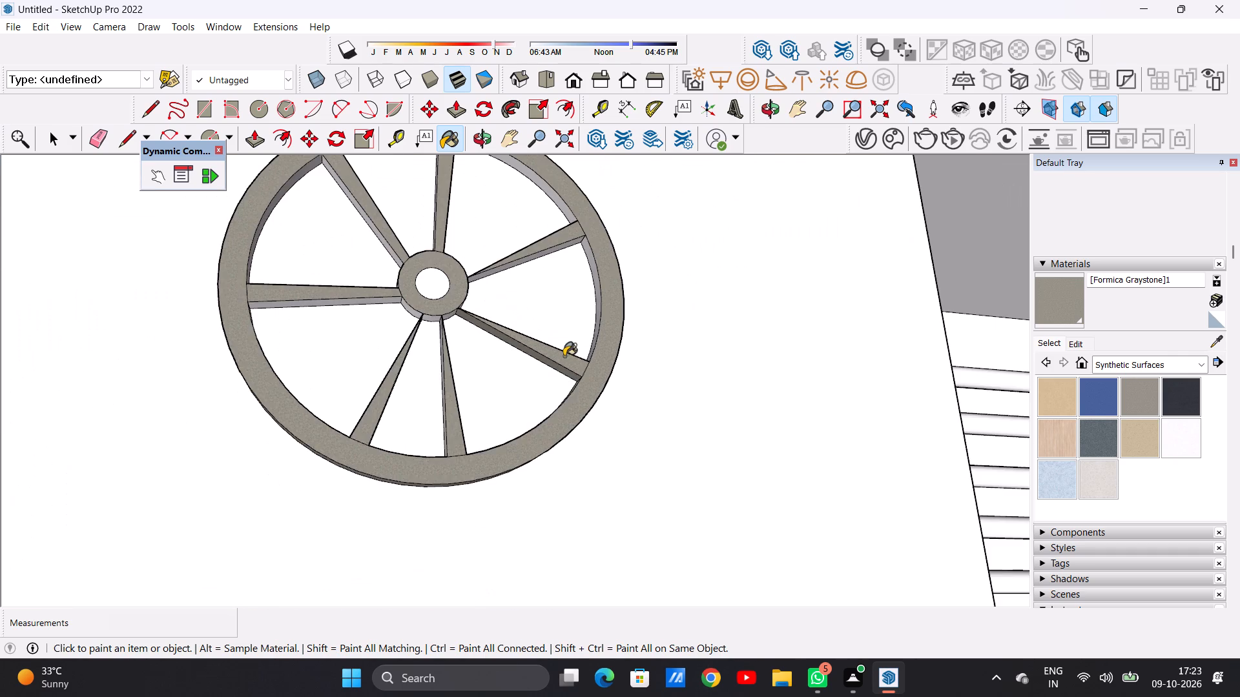
{"action": "scroll", "coordinate": [360, 424], "scroll_direction": "up", "scroll_amount": 6}
{"action": "scroll", "coordinate": [459, 348], "scroll_direction": "up", "scroll_amount": 3}
{"action": "scroll", "coordinate": [474, 323], "scroll_direction": "down", "scroll_amount": 1}
{"action": "scroll", "coordinate": [477, 317], "scroll_direction": "up", "scroll_amount": 3}
{"action": "scroll", "coordinate": [468, 367], "scroll_direction": "down", "scroll_amount": 11}
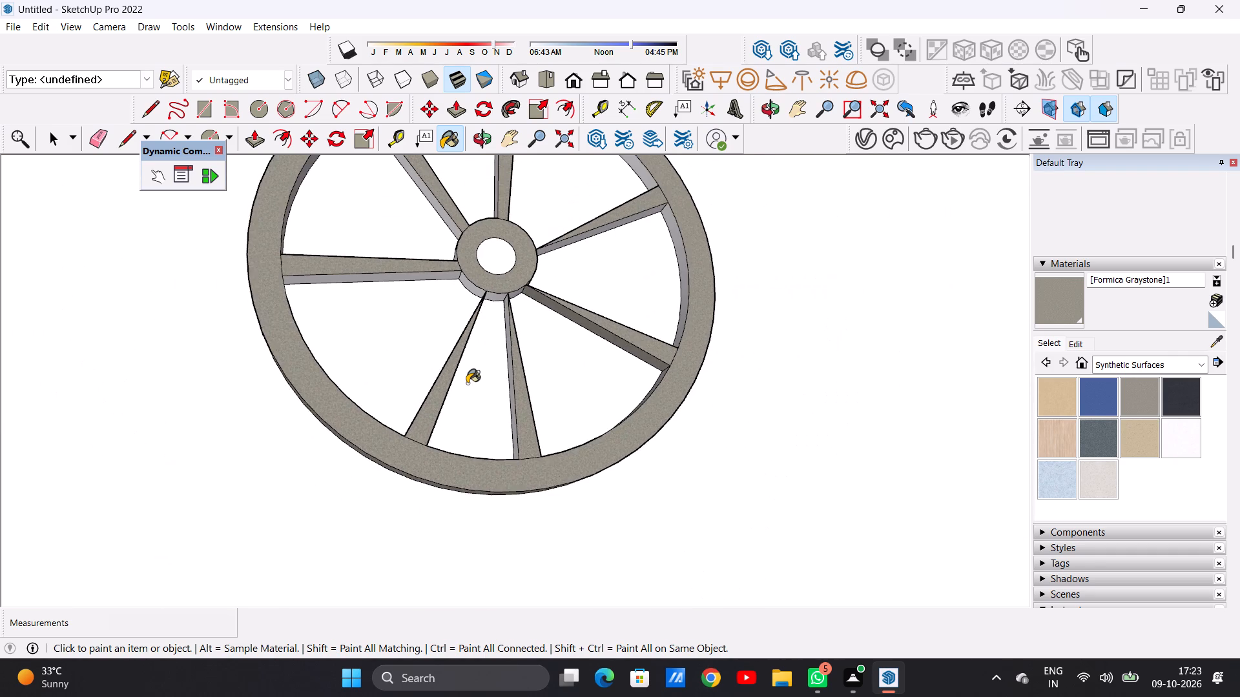
{"action": "scroll", "coordinate": [507, 388], "scroll_direction": "up", "scroll_amount": 4}
{"action": "middle_click_drag", "start_coordinate": [518, 404], "coordinate": [581, 343]}
{"action": "scroll", "coordinate": [496, 379], "scroll_direction": "up", "scroll_amount": 6}
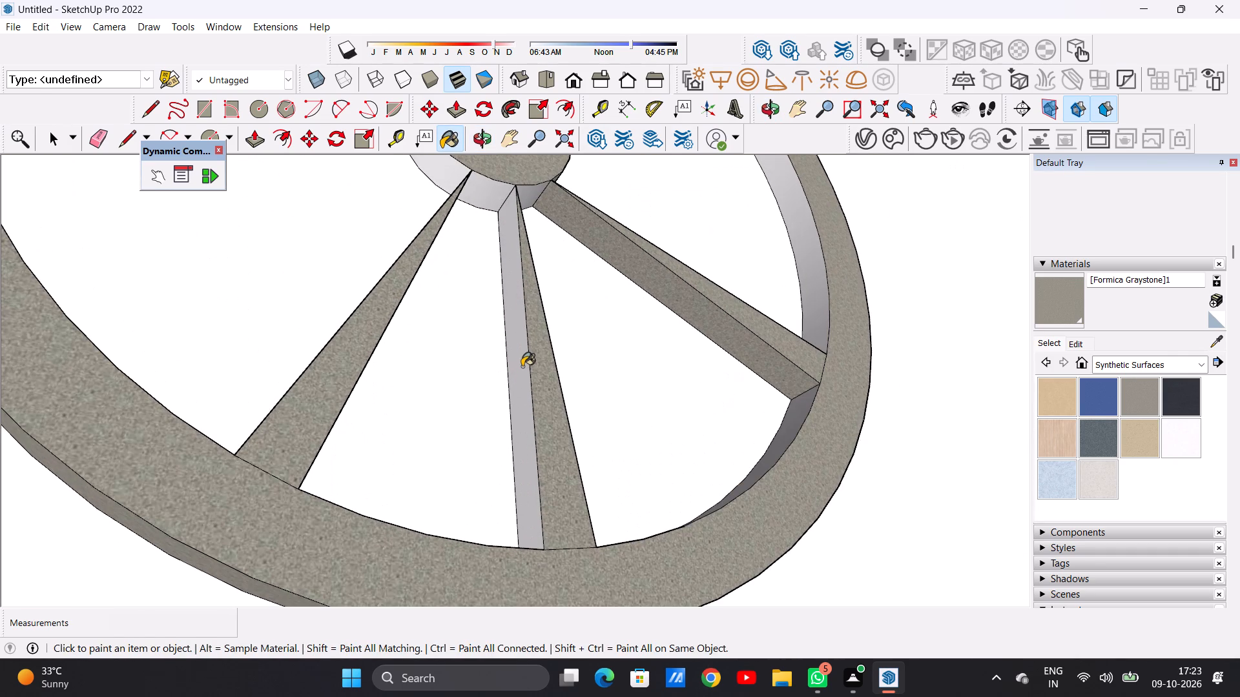
{"action": "left_click", "coordinate": [518, 372]}
{"action": "left_click", "coordinate": [484, 197]}
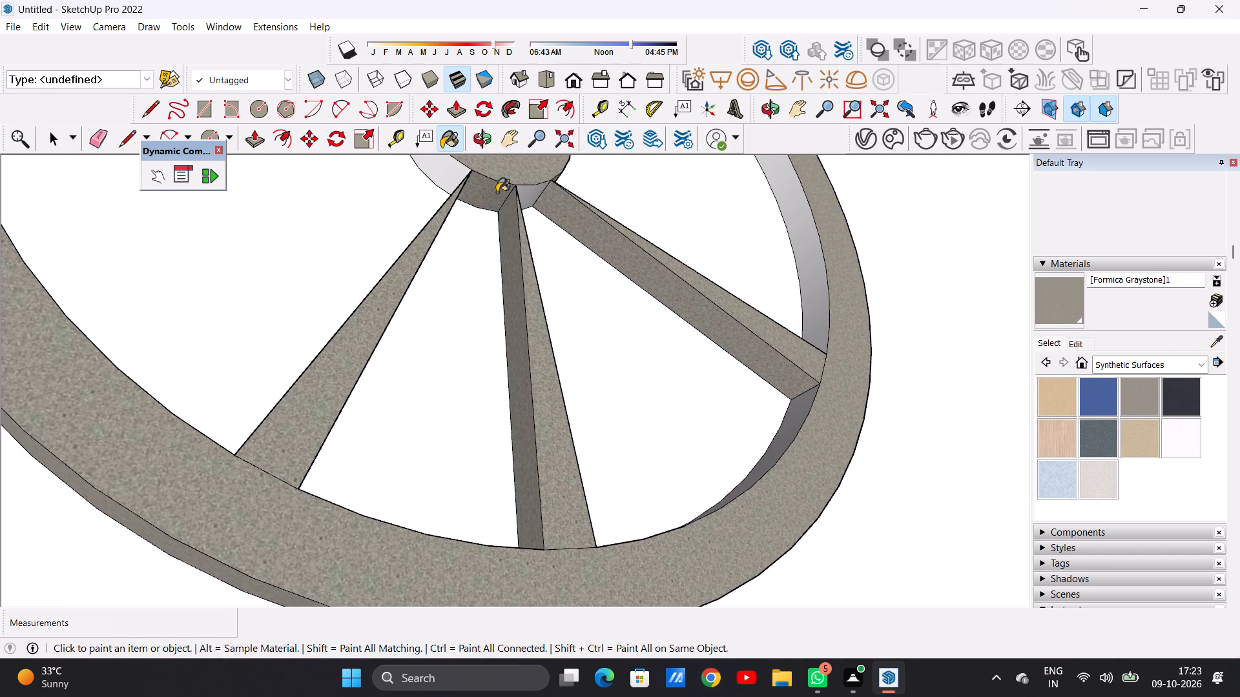
{"action": "left_click", "coordinate": [522, 192]}
{"action": "left_click", "coordinate": [446, 166]}
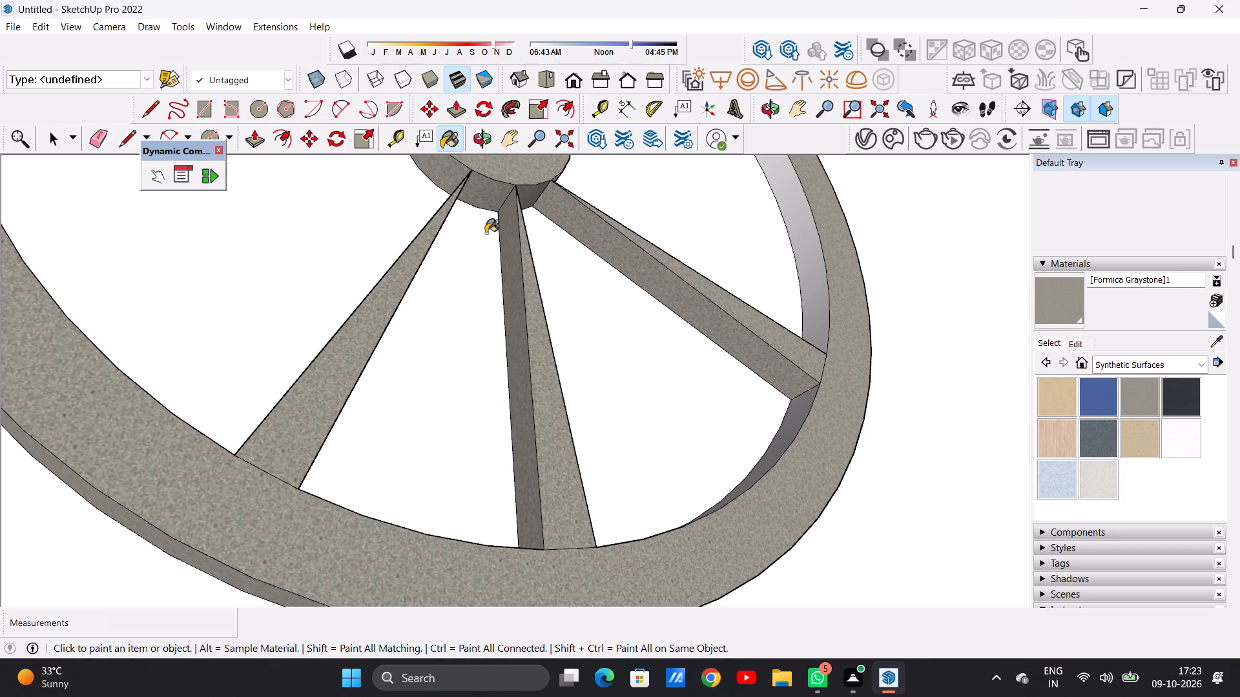
Paint the right side face of the bottom spoke and both side faces of the lower-left spoke with Formica Graystone.
{"action": "scroll", "coordinate": [510, 468], "scroll_direction": "down", "scroll_amount": 11}
{"action": "middle_click_drag", "start_coordinate": [480, 473], "coordinate": [364, 456]}
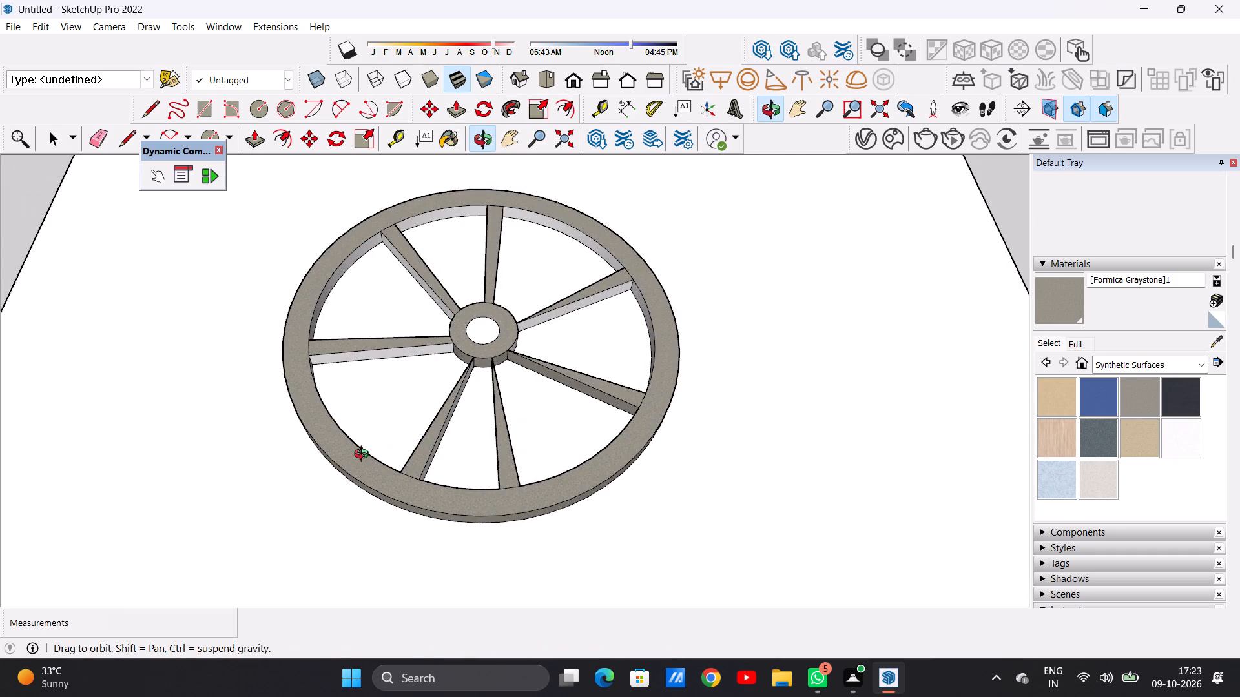
{"action": "middle_click_drag", "start_coordinate": [364, 456], "coordinate": [364, 456]}
{"action": "middle_click_drag", "start_coordinate": [533, 433], "coordinate": [400, 459]}
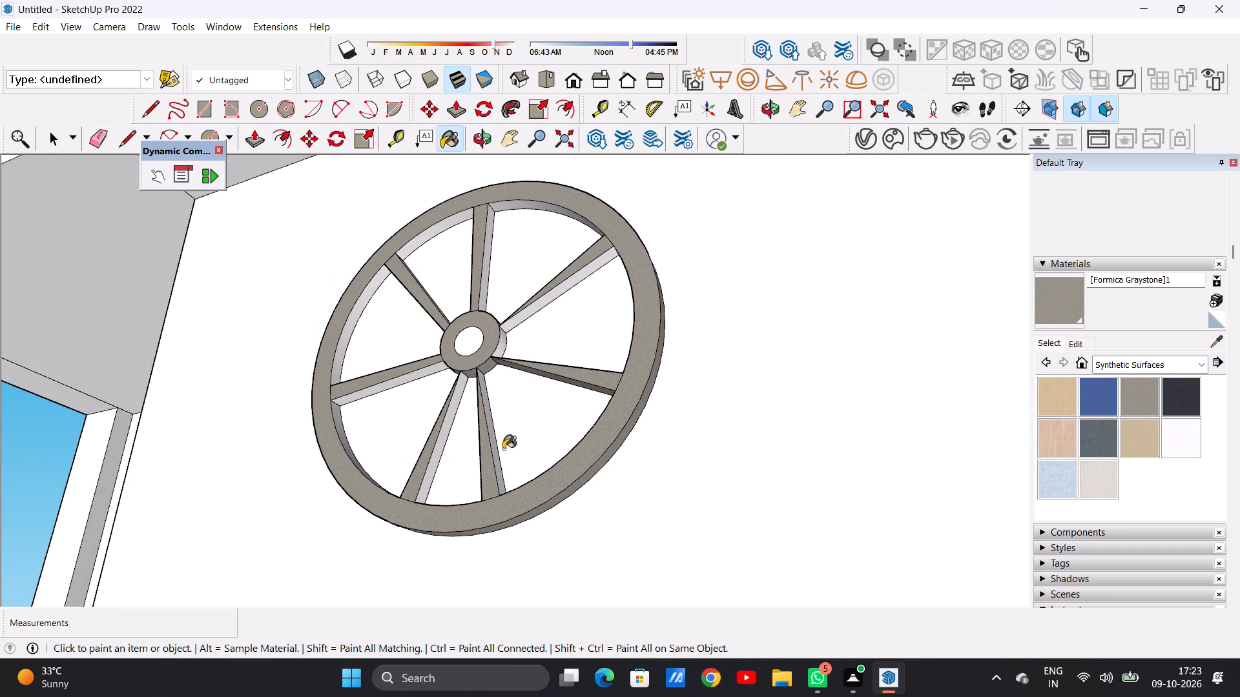
{"action": "scroll", "coordinate": [500, 446], "scroll_direction": "up", "scroll_amount": 12}
{"action": "left_click", "coordinate": [490, 431]}
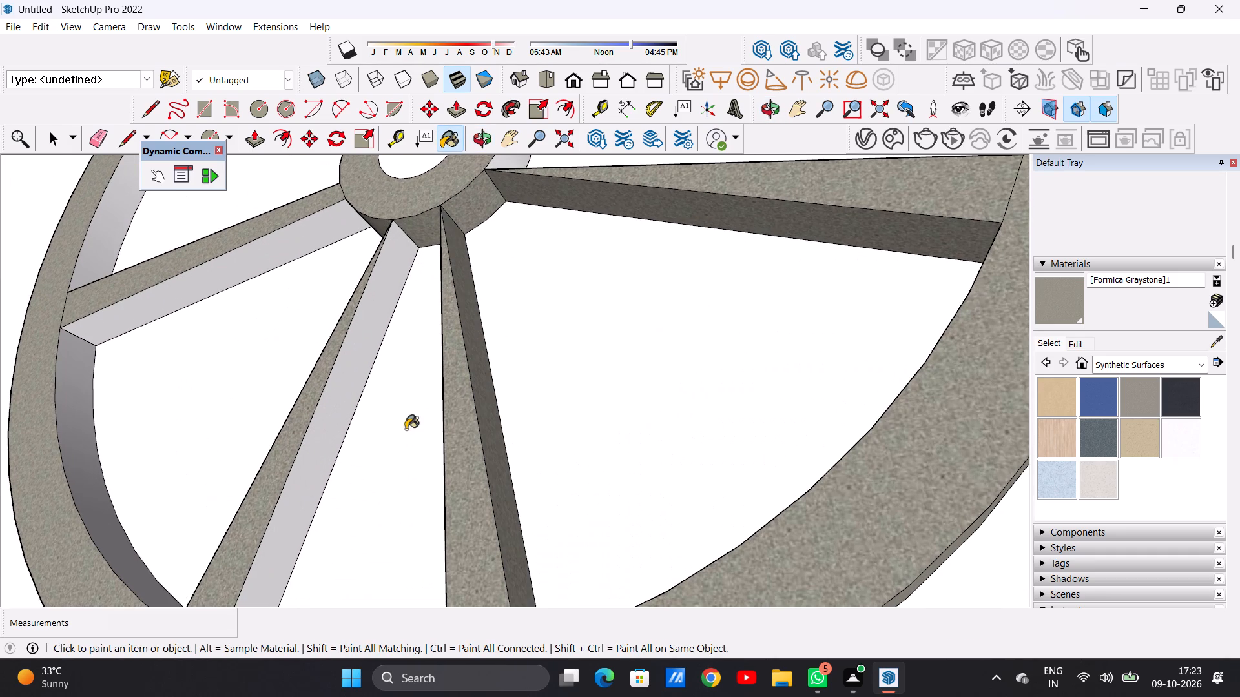
{"action": "left_click", "coordinate": [318, 432]}
{"action": "scroll", "coordinate": [409, 432], "scroll_direction": "down", "scroll_amount": 10}
{"action": "middle_click_drag", "start_coordinate": [335, 415], "coordinate": [612, 398]}
{"action": "scroll", "coordinate": [448, 397], "scroll_direction": "up", "scroll_amount": 5}
{"action": "middle_click_drag", "start_coordinate": [428, 394], "coordinate": [463, 556]}
{"action": "scroll", "coordinate": [441, 503], "scroll_direction": "up", "scroll_amount": 7}
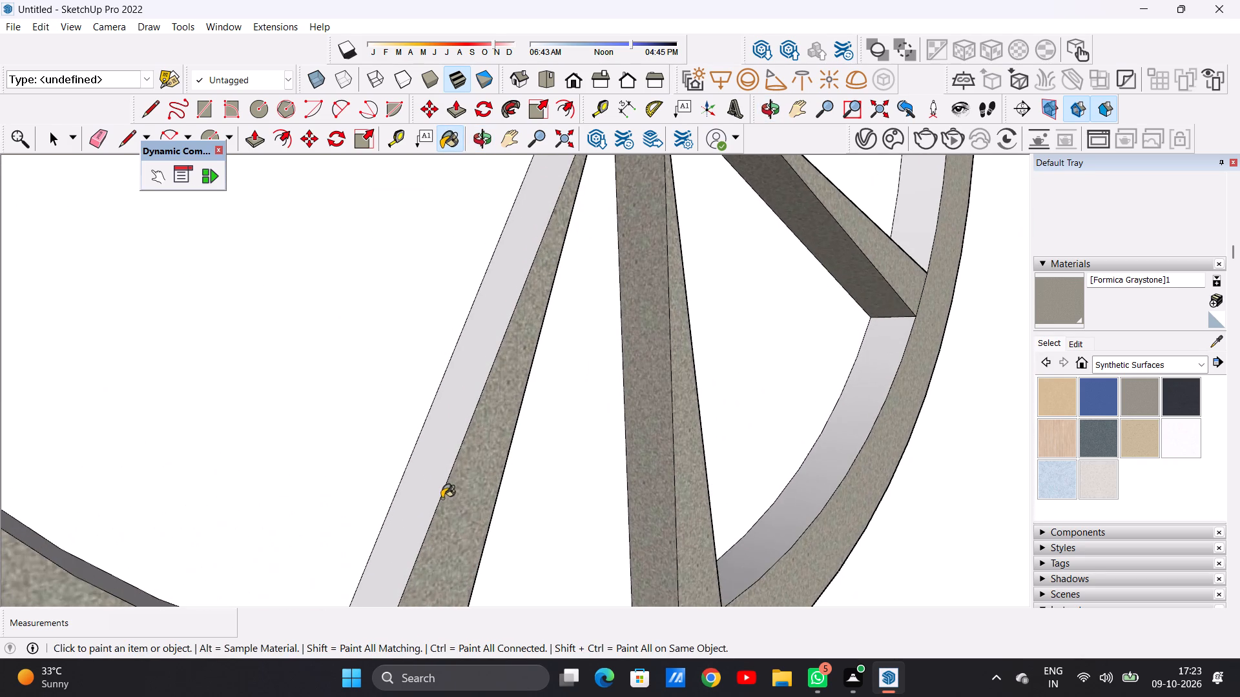
{"action": "left_click", "coordinate": [433, 484]}
Paint the upper and lower side faces of the wheel's left horizontal spoke with Formica Graystone.
{"action": "scroll", "coordinate": [438, 514], "scroll_direction": "down", "scroll_amount": 20}
{"action": "scroll", "coordinate": [438, 514], "scroll_direction": "down", "scroll_amount": 8}
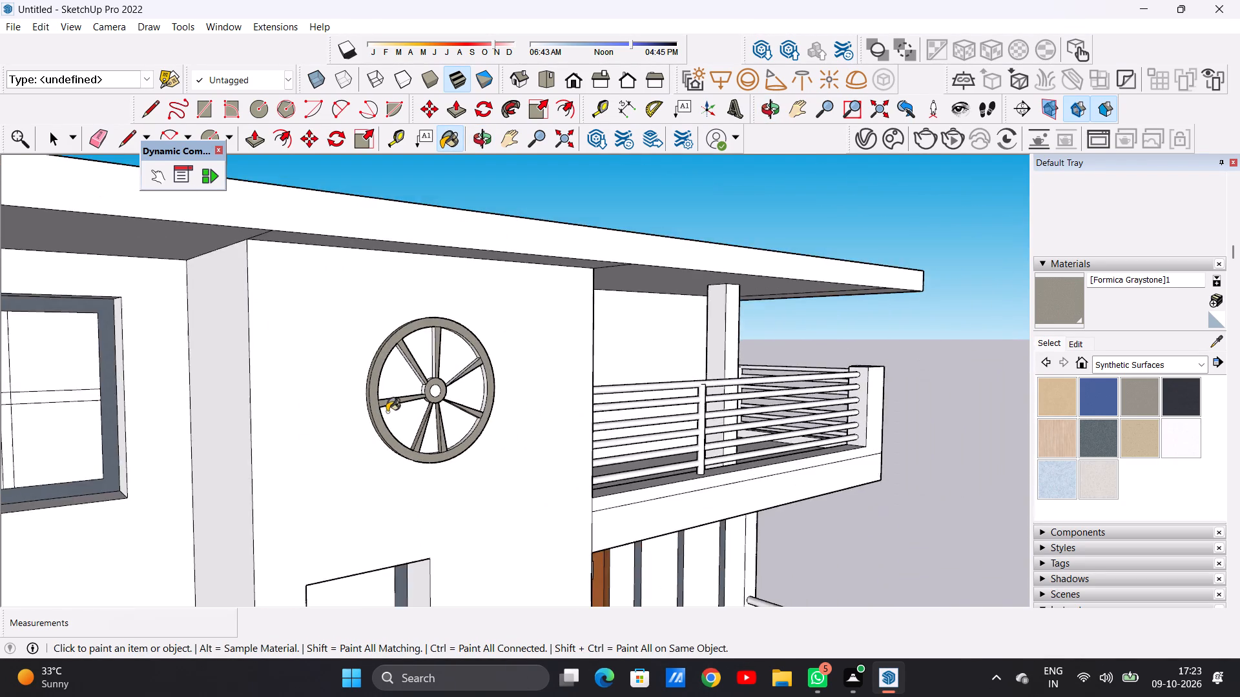
{"action": "scroll", "coordinate": [388, 398], "scroll_direction": "up", "scroll_amount": 13}
{"action": "middle_click_drag", "start_coordinate": [364, 382], "coordinate": [398, 492]}
{"action": "scroll", "coordinate": [371, 437], "scroll_direction": "up", "scroll_amount": 3}
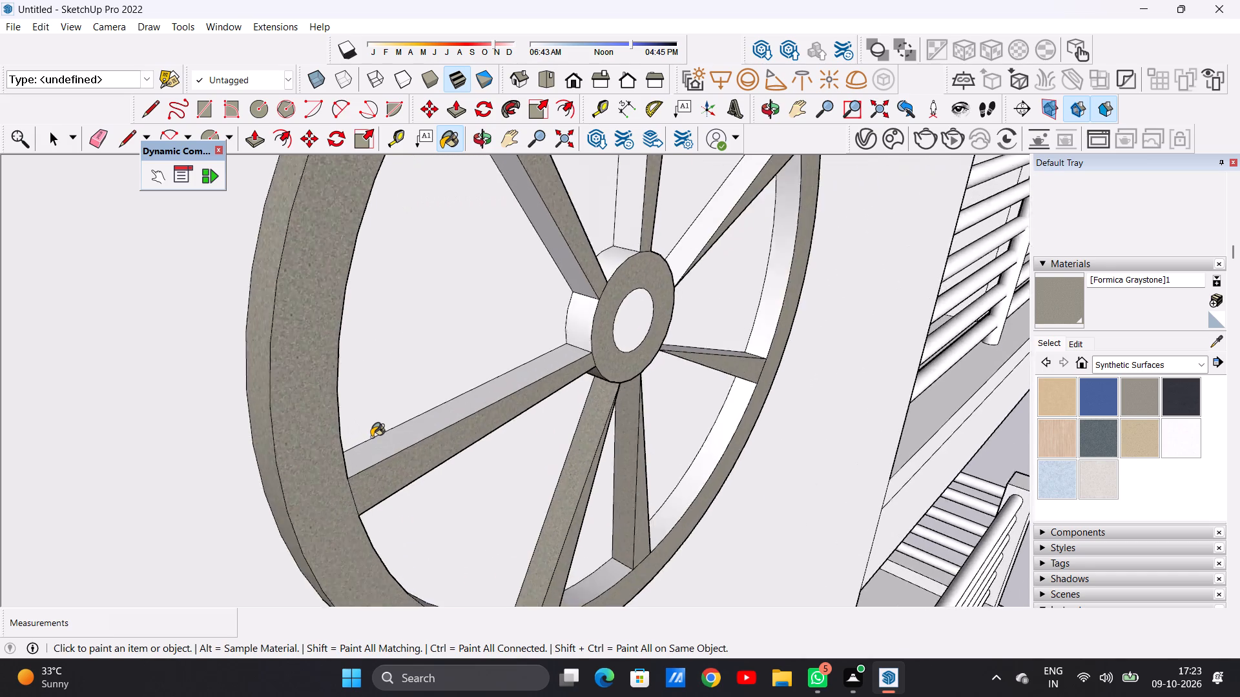
{"action": "scroll", "coordinate": [371, 437], "scroll_direction": "up", "scroll_amount": 10}
{"action": "left_click", "coordinate": [381, 459]}
{"action": "scroll", "coordinate": [391, 461], "scroll_direction": "down", "scroll_amount": 13}
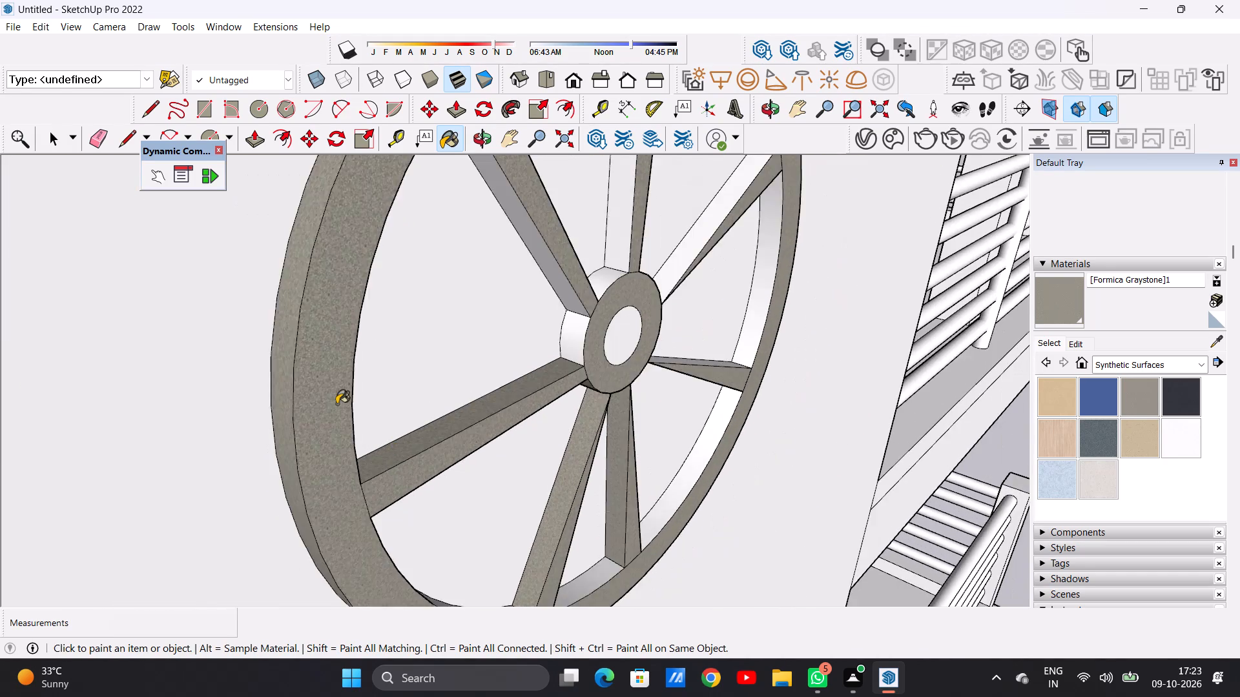
{"action": "scroll", "coordinate": [336, 404], "scroll_direction": "down", "scroll_amount": 8}
{"action": "middle_click_drag", "start_coordinate": [408, 465], "coordinate": [242, 292]}
{"action": "scroll", "coordinate": [327, 322], "scroll_direction": "up", "scroll_amount": 3}
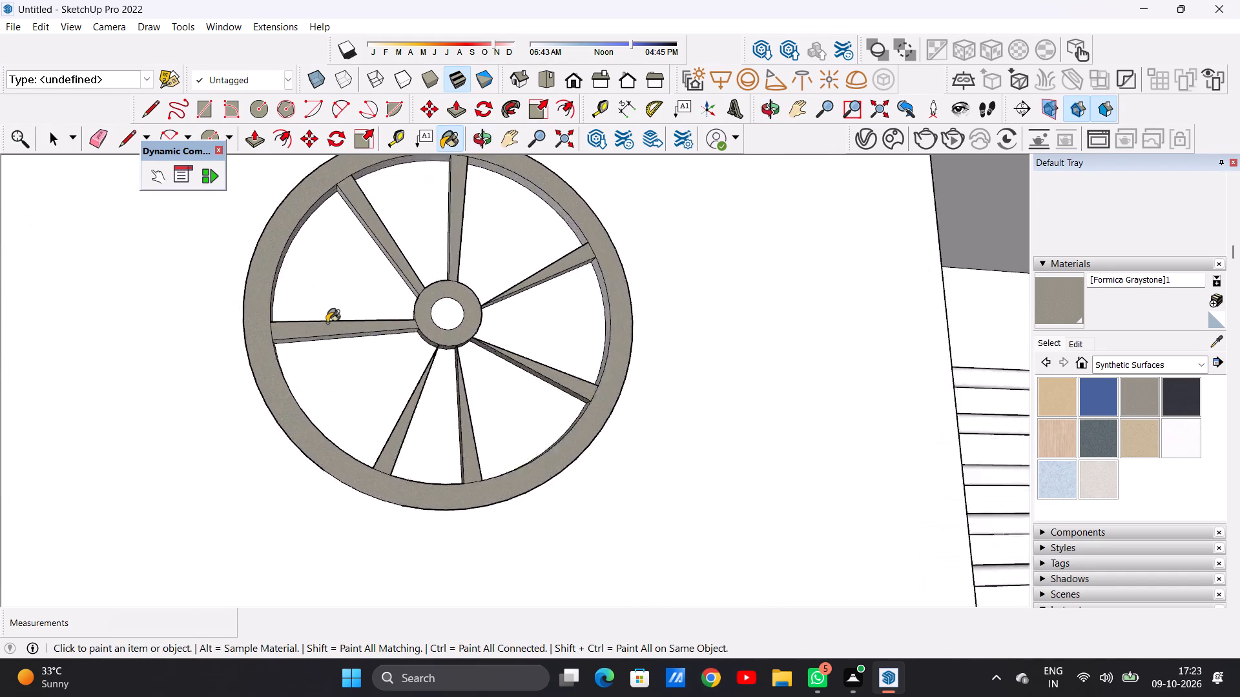
{"action": "scroll", "coordinate": [327, 323], "scroll_direction": "up", "scroll_amount": 6}
{"action": "middle_click_drag", "start_coordinate": [325, 403], "coordinate": [285, 268]}
{"action": "scroll", "coordinate": [337, 359], "scroll_direction": "up", "scroll_amount": 11}
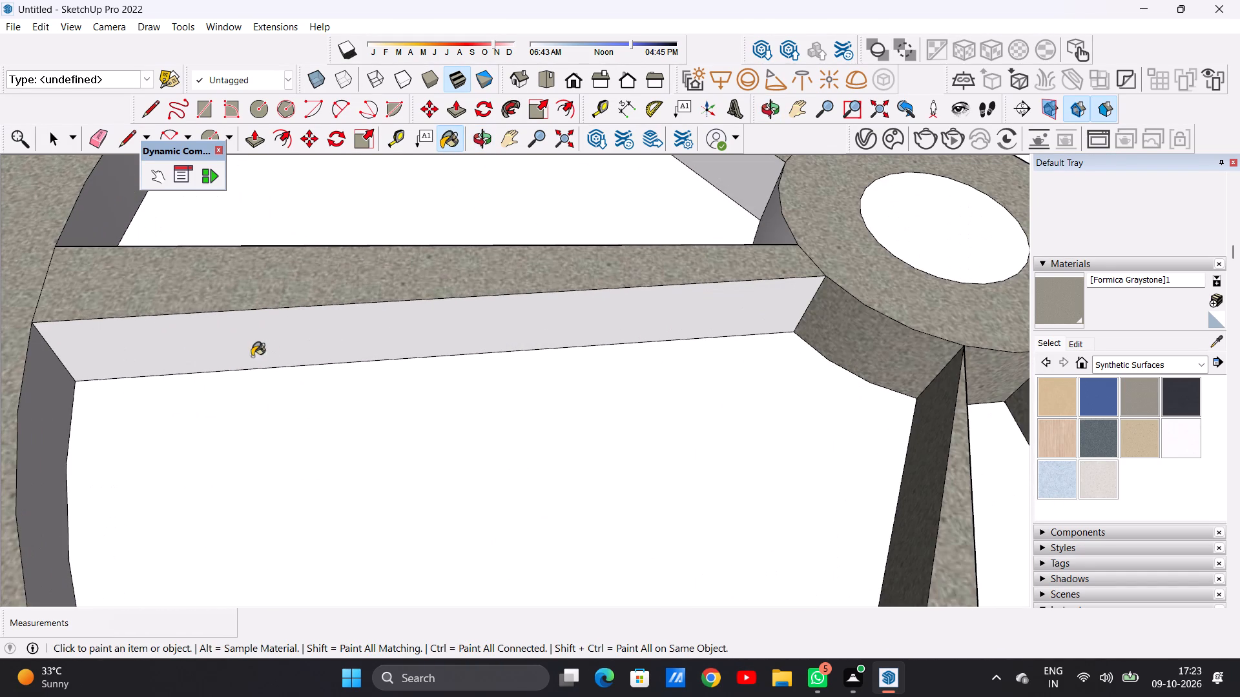
{"action": "left_click", "coordinate": [222, 334]}
{"action": "scroll", "coordinate": [375, 516], "scroll_direction": "down", "scroll_amount": 20}
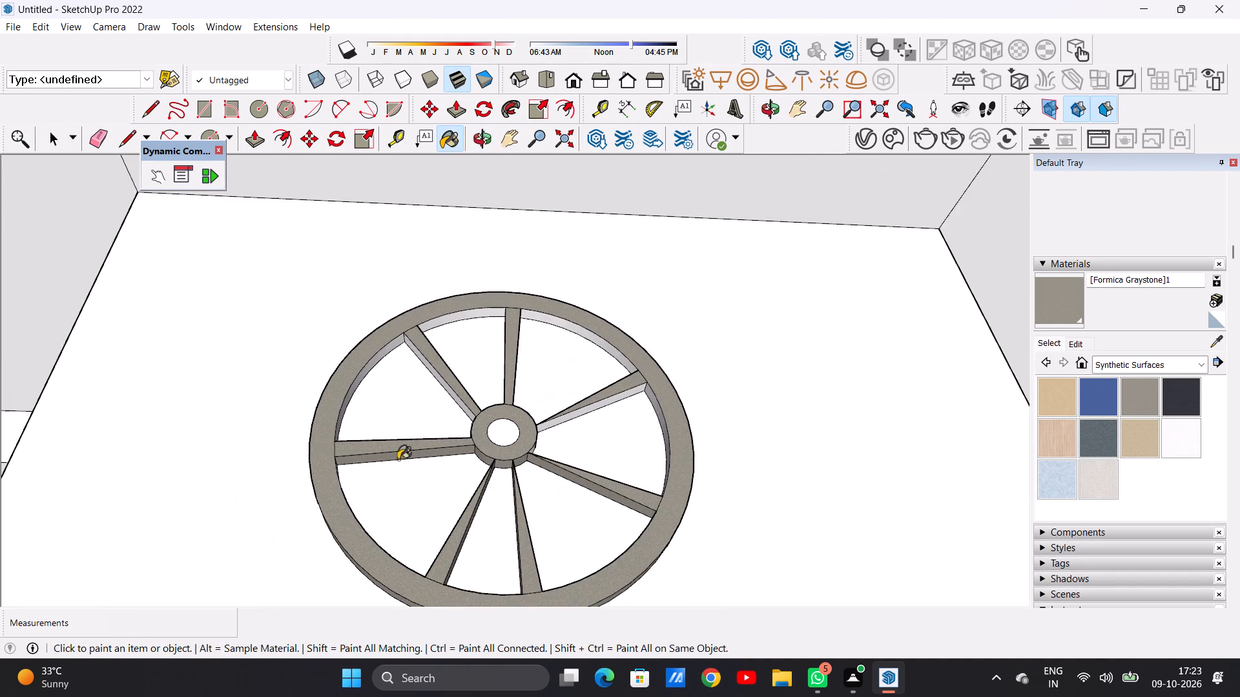
{"action": "middle_click_drag", "start_coordinate": [400, 460], "coordinate": [200, 545]}
{"action": "scroll", "coordinate": [437, 515], "scroll_direction": "up", "scroll_amount": 6}
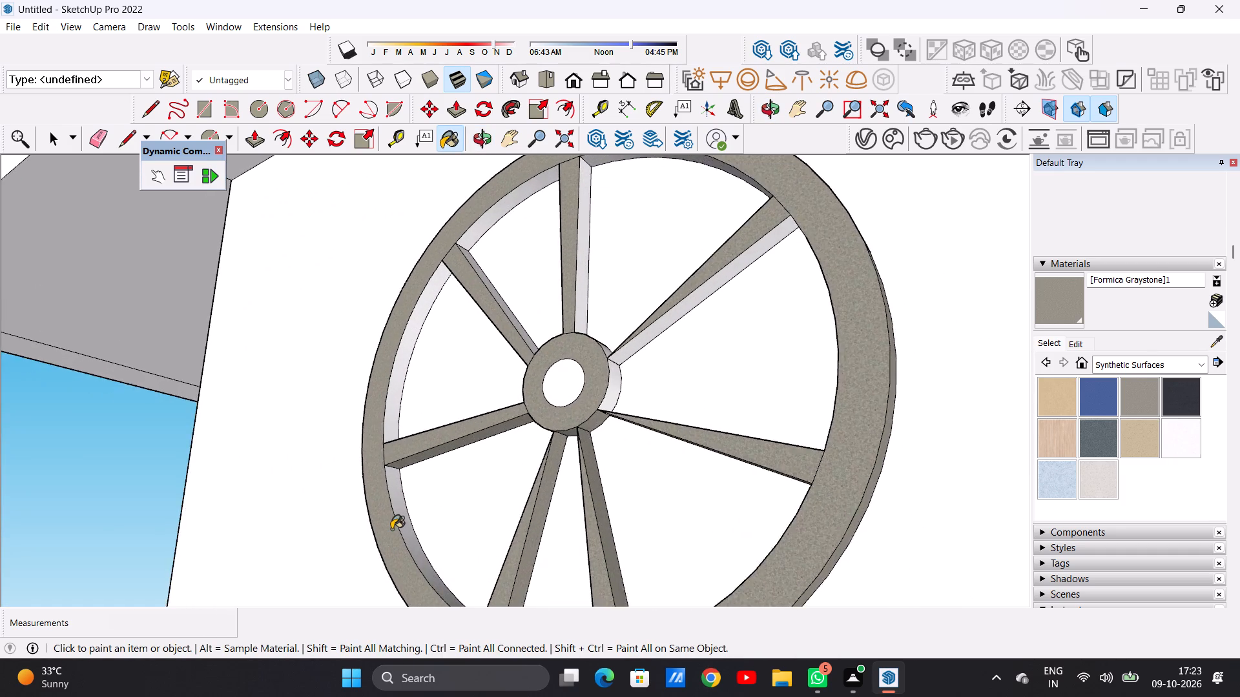
Paint the inner face of the wheel's rim just below the left spoke with Formica Graystone.
{"action": "scroll", "coordinate": [391, 529], "scroll_direction": "up", "scroll_amount": 5}
{"action": "left_click", "coordinate": [409, 495]}
Paint the hub's right edge faces and the underside of the upper-right spoke with Formica Graystone.
{"action": "scroll", "coordinate": [417, 525], "scroll_direction": "down", "scroll_amount": 5}
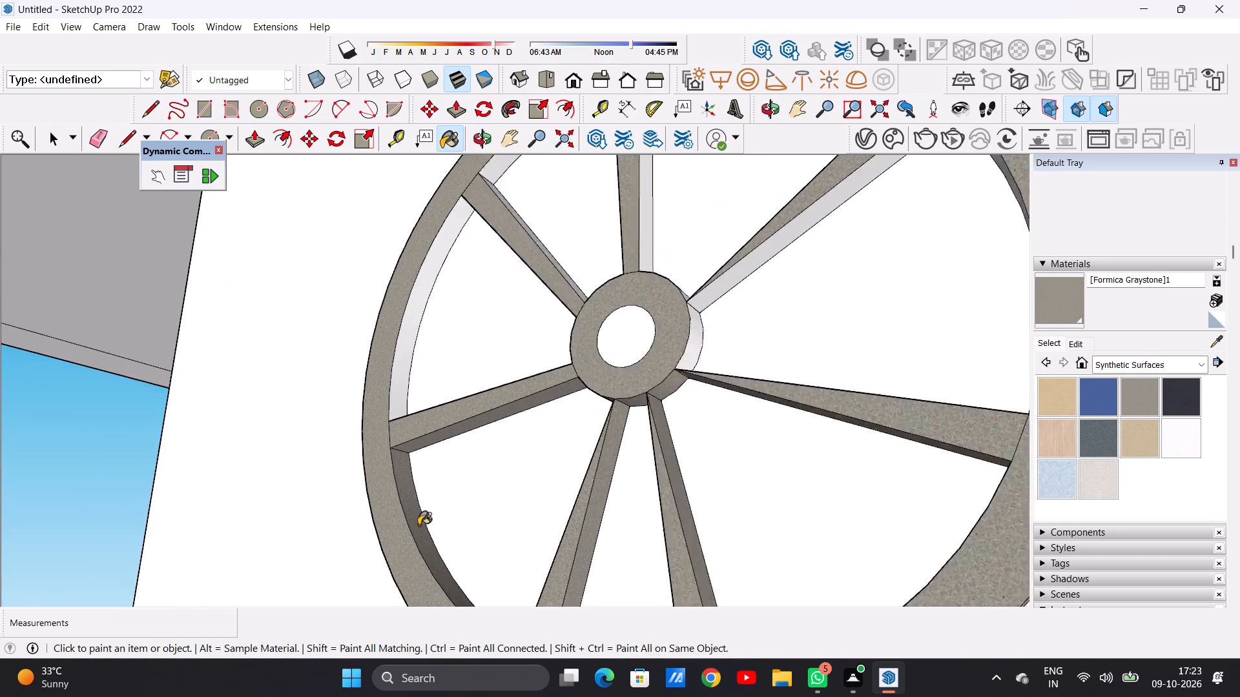
{"action": "scroll", "coordinate": [418, 525], "scroll_direction": "down", "scroll_amount": 1}
{"action": "scroll", "coordinate": [472, 496], "scroll_direction": "down", "scroll_amount": 1}
{"action": "scroll", "coordinate": [625, 394], "scroll_direction": "up", "scroll_amount": 12}
{"action": "left_click", "coordinate": [618, 384]}
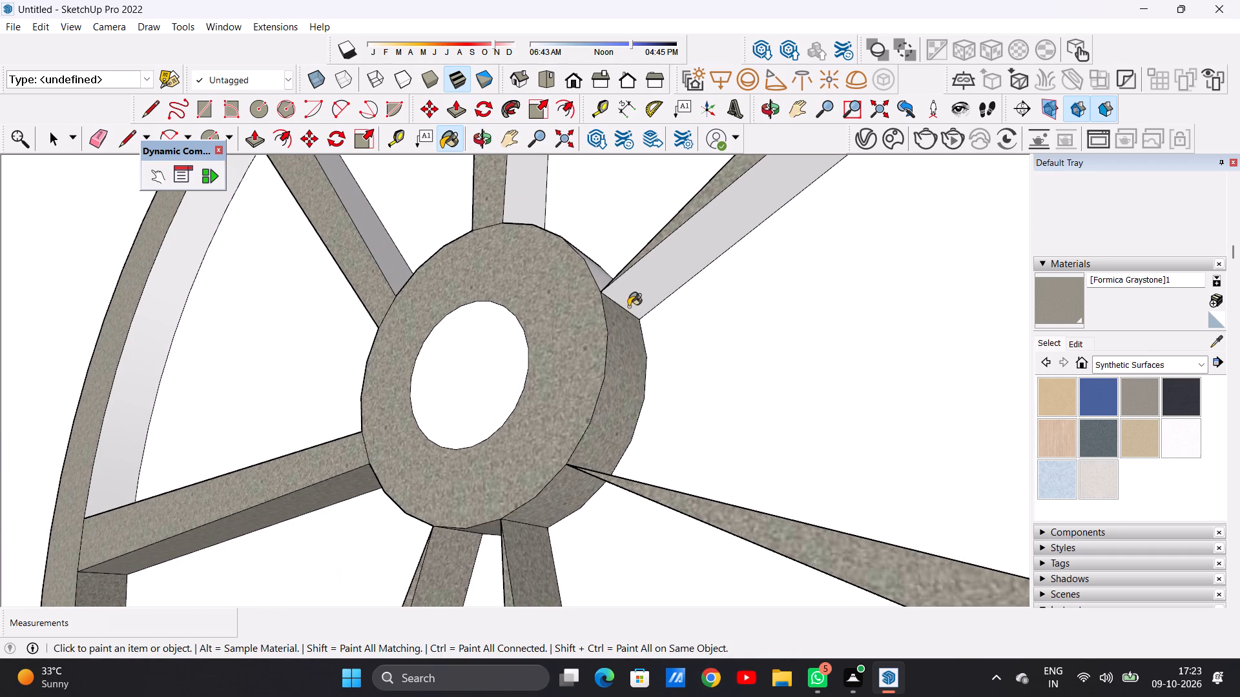
{"action": "left_click", "coordinate": [632, 288]}
{"action": "left_click", "coordinate": [602, 276]}
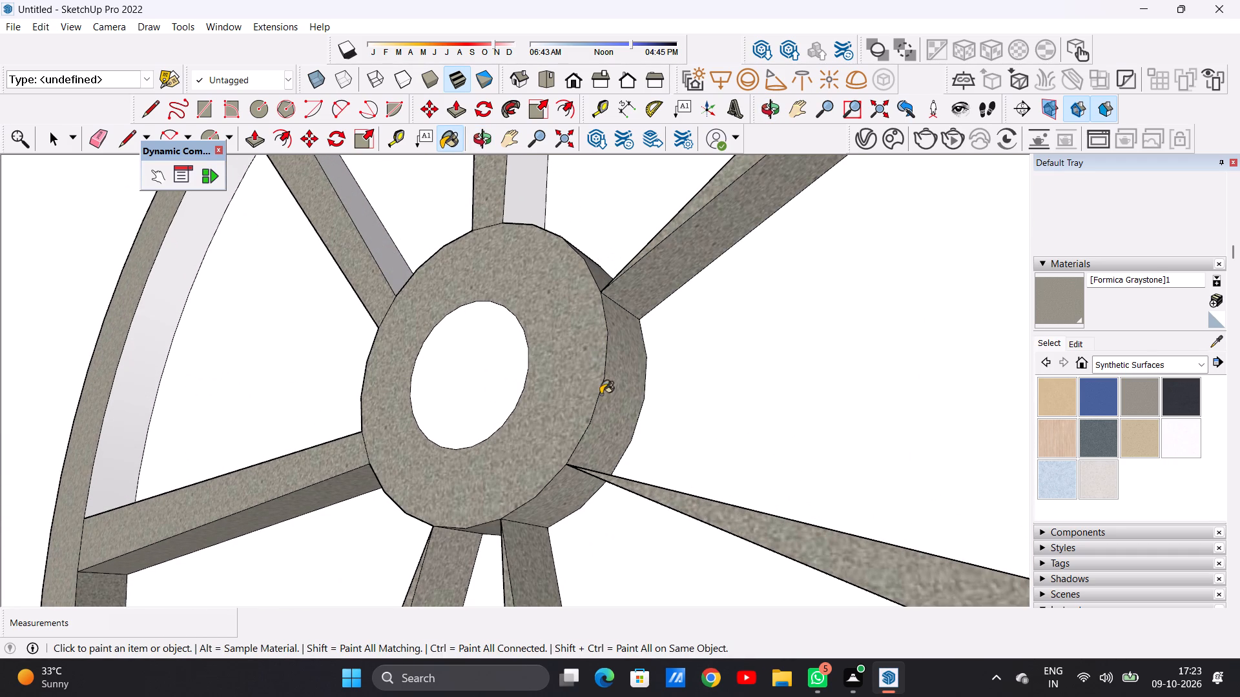
Paint the upper side face of the wheel's lower-right spoke with Formica Graystone.
{"action": "middle_click_drag", "start_coordinate": [668, 461], "coordinate": [669, 468]}
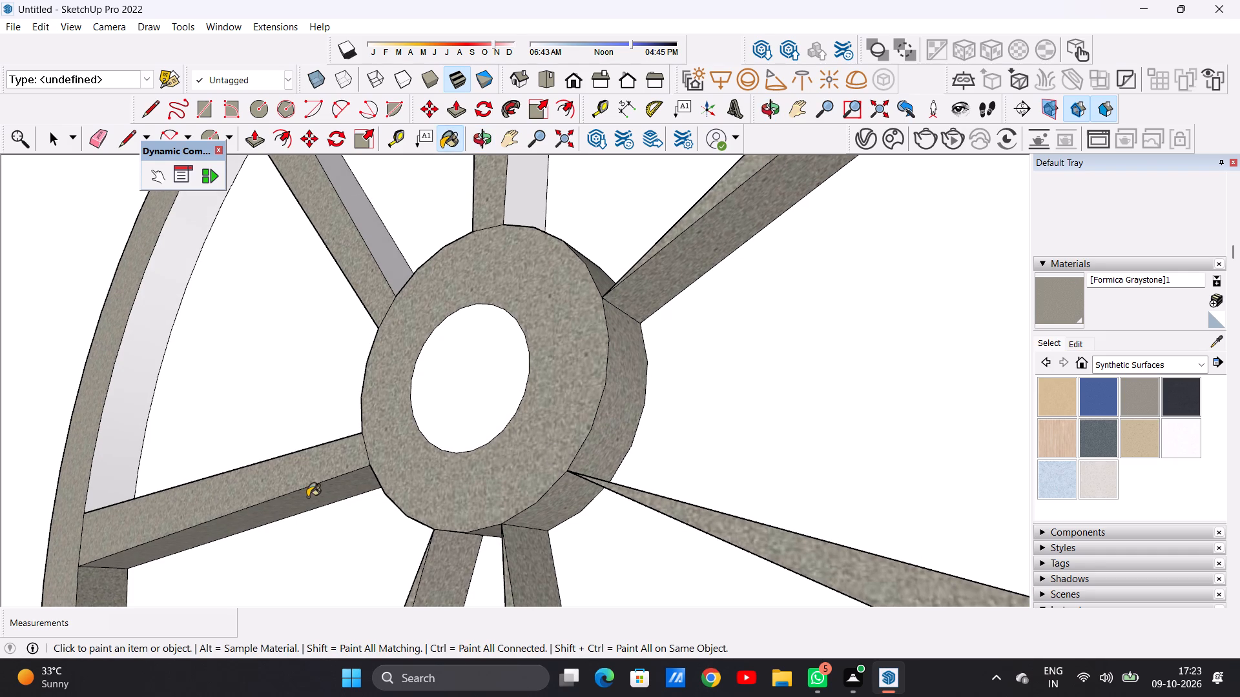
{"action": "middle_click_drag", "start_coordinate": [455, 453], "coordinate": [326, 505]}
{"action": "scroll", "coordinate": [397, 452], "scroll_direction": "down", "scroll_amount": 9}
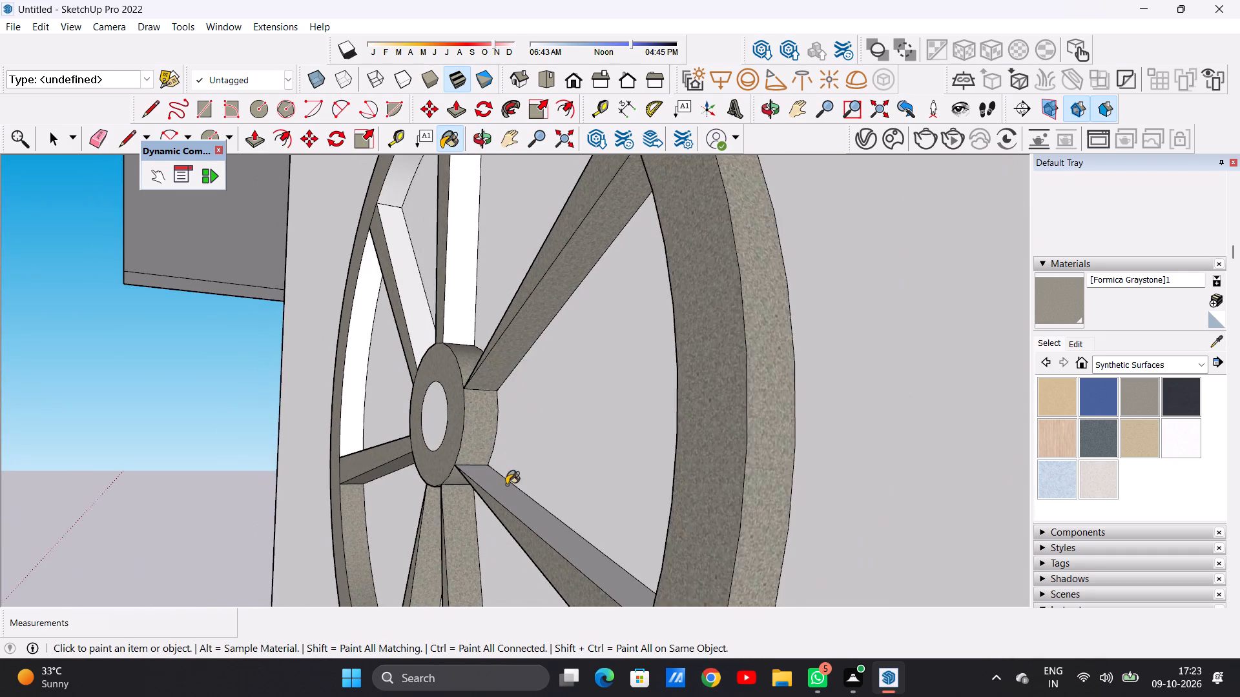
{"action": "scroll", "coordinate": [506, 485], "scroll_direction": "up", "scroll_amount": 10}
{"action": "left_click", "coordinate": [512, 496]}
{"action": "scroll", "coordinate": [515, 445], "scroll_direction": "down", "scroll_amount": 20}
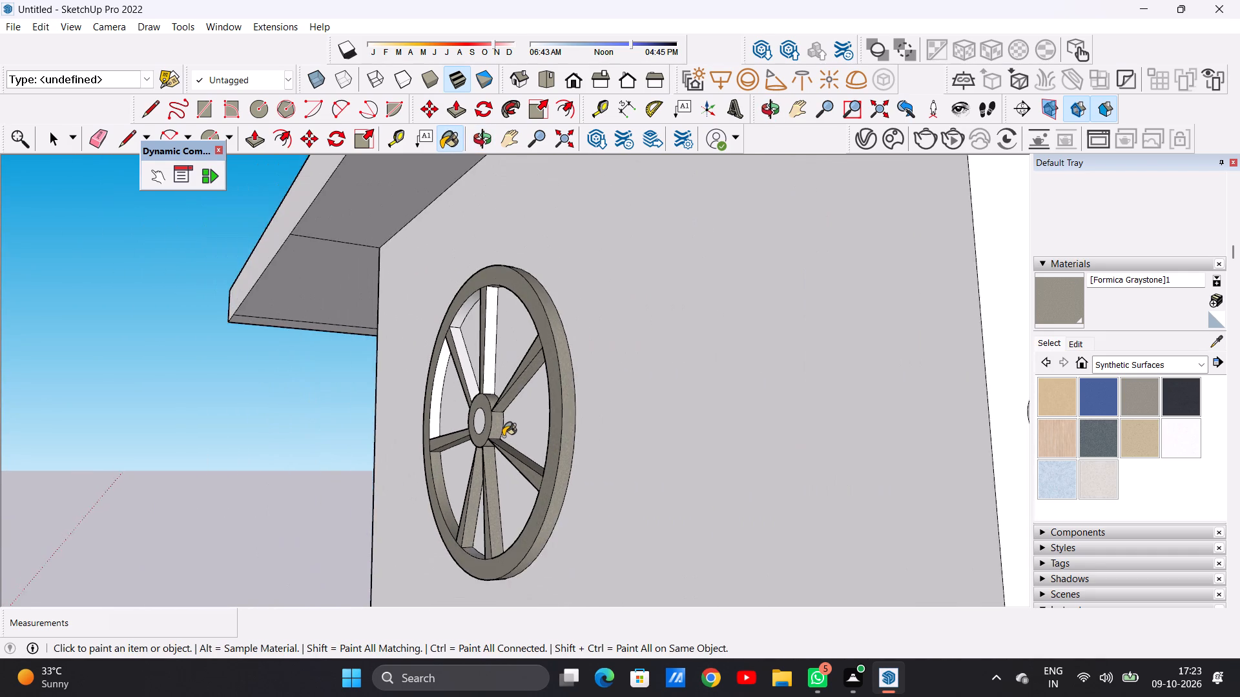
{"action": "scroll", "coordinate": [466, 427], "scroll_direction": "up", "scroll_amount": 1}
{"action": "middle_click_drag", "start_coordinate": [466, 427], "coordinate": [515, 604]}
{"action": "scroll", "coordinate": [491, 430], "scroll_direction": "up", "scroll_amount": 7}
{"action": "middle_click_drag", "start_coordinate": [484, 421], "coordinate": [508, 465]}
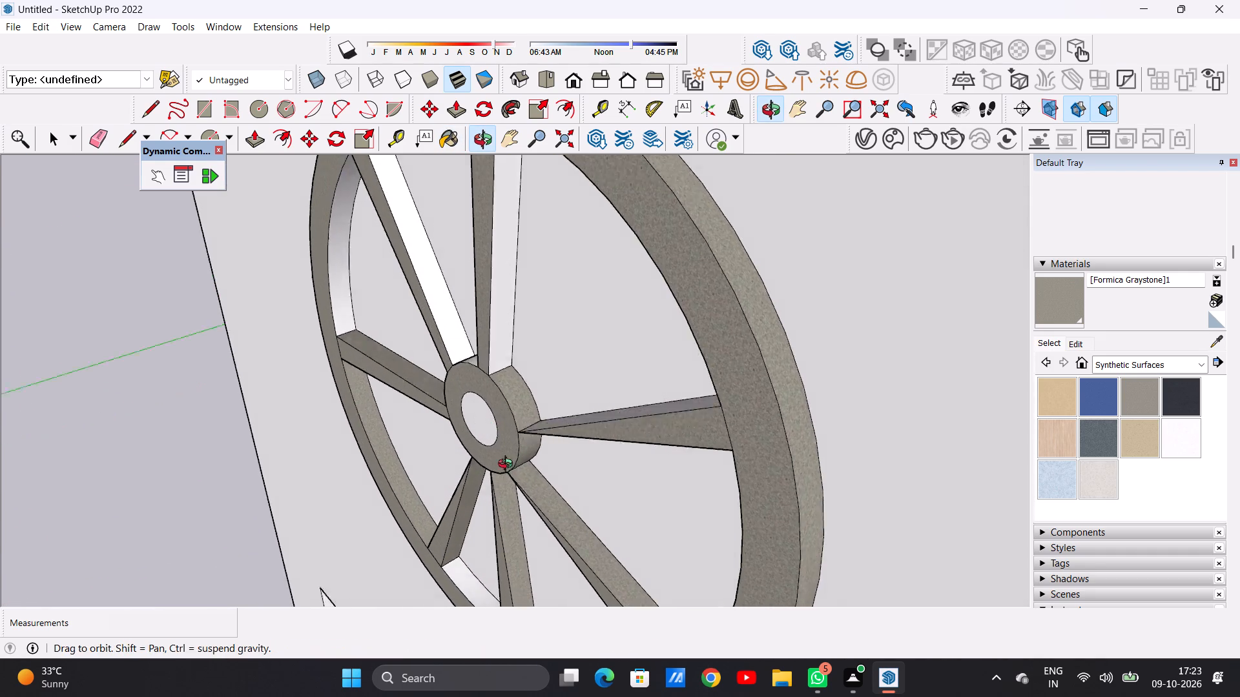
{"action": "middle_click_drag", "start_coordinate": [508, 465], "coordinate": [549, 551]}
{"action": "scroll", "coordinate": [594, 477], "scroll_direction": "up", "scroll_amount": 4}
{"action": "left_click", "coordinate": [593, 457]}
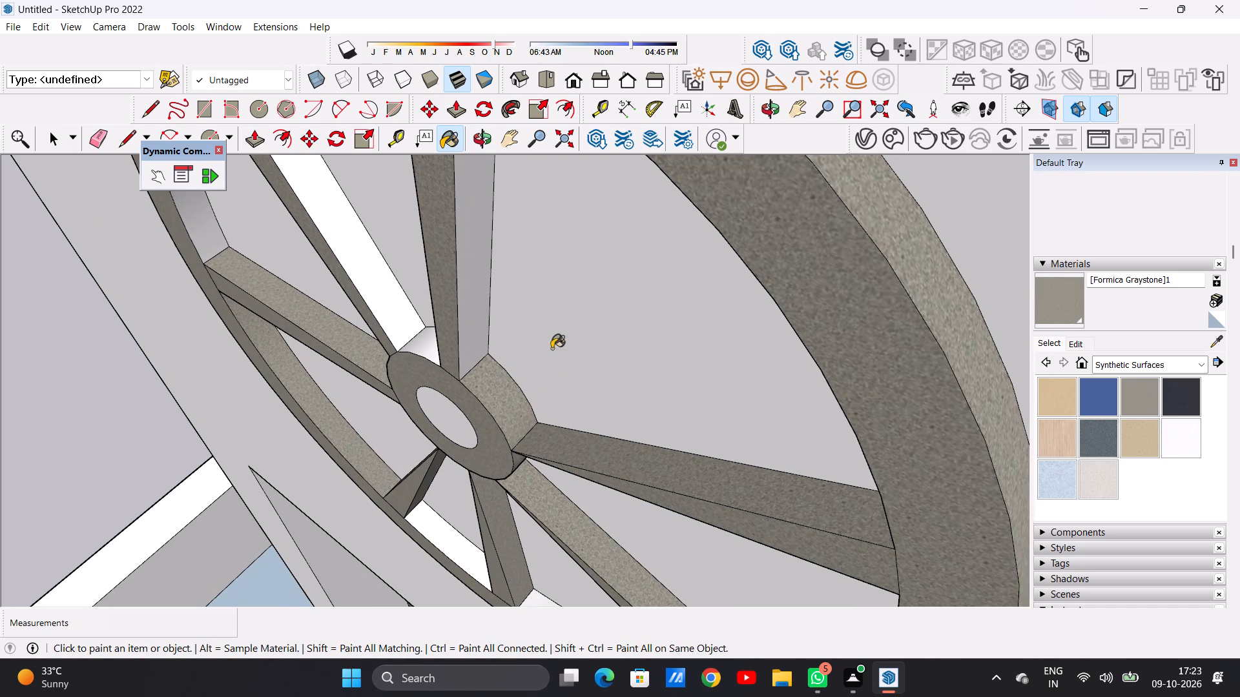
Paint the top spoke's right side face, the hub's top edge and the upper-left spoke's upper side face with Formica Graystone.
{"action": "left_click", "coordinate": [471, 336]}
{"action": "left_click", "coordinate": [420, 339]}
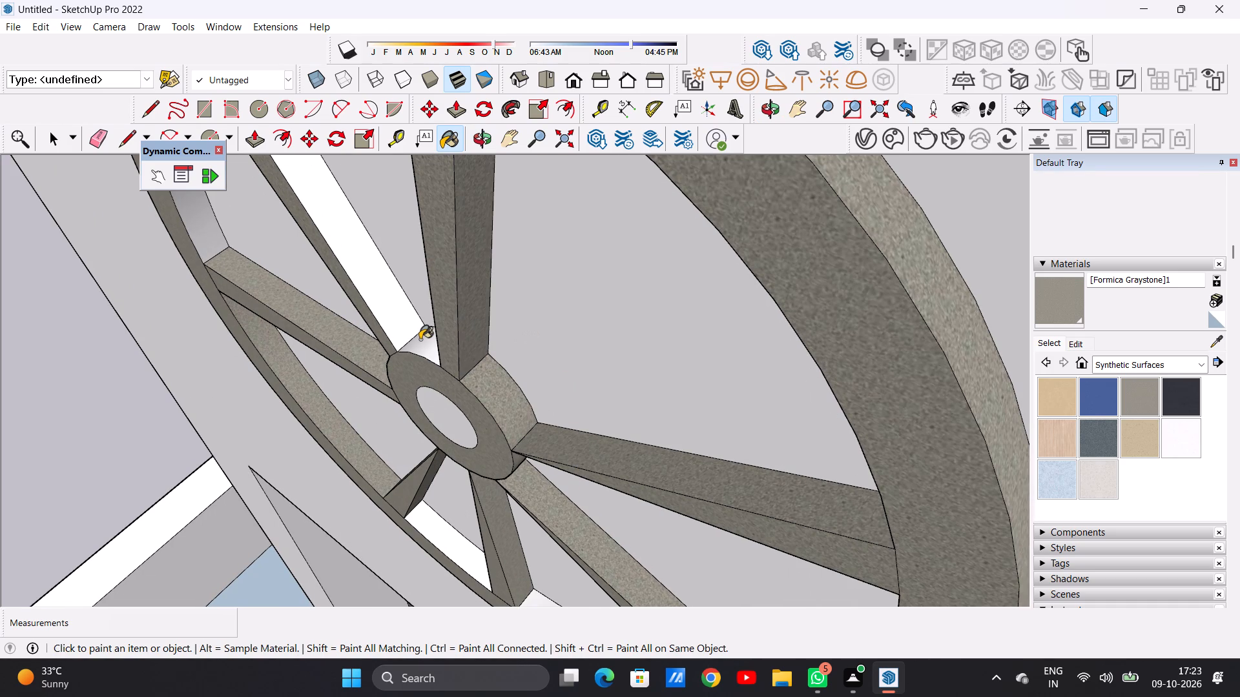
{"action": "left_click", "coordinate": [392, 318]}
Paint the left side faces of the upper-left and top spokes and the hub's left edge with Formica Graystone.
{"action": "scroll", "coordinate": [369, 425], "scroll_direction": "down", "scroll_amount": 15}
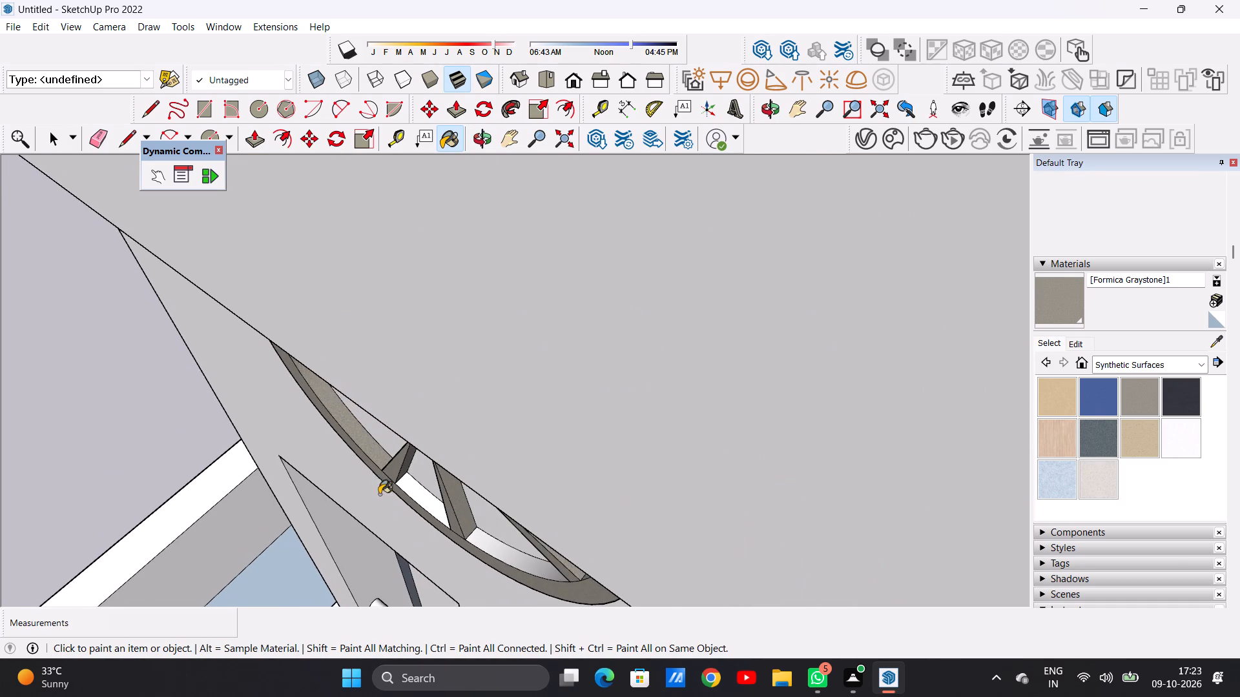
{"action": "middle_click_drag", "start_coordinate": [379, 494], "coordinate": [484, 363]}
{"action": "middle_click_drag", "start_coordinate": [392, 399], "coordinate": [484, 342]}
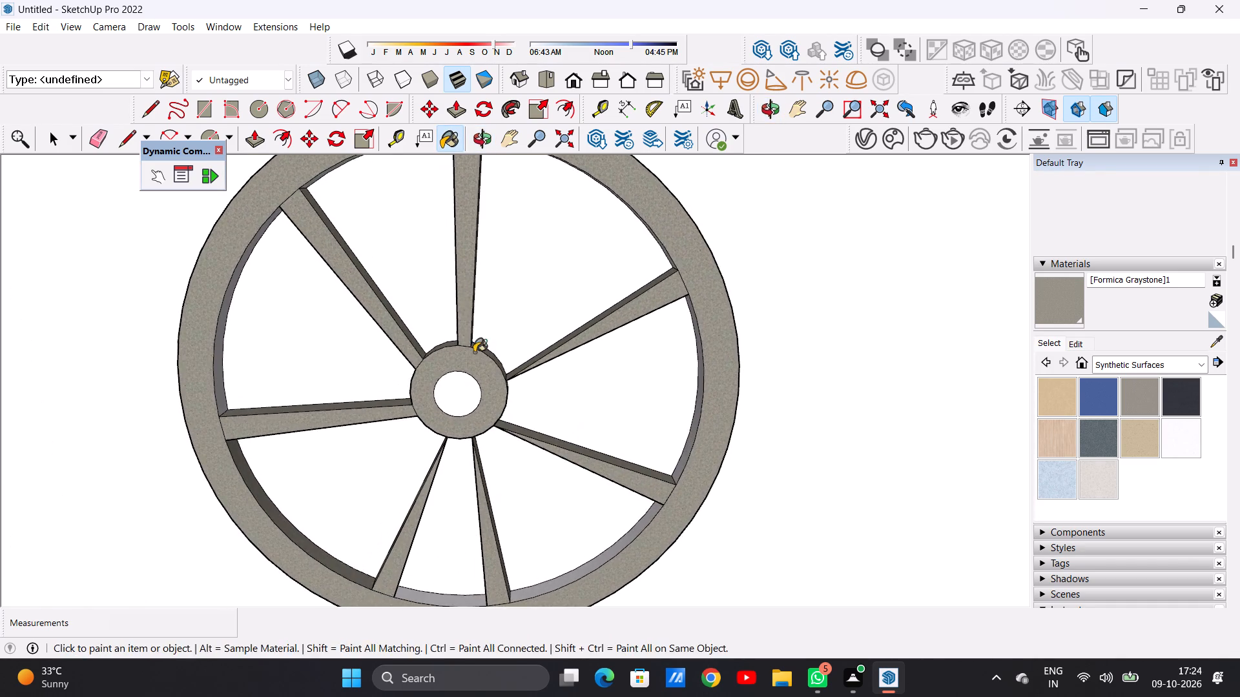
{"action": "middle_click_drag", "start_coordinate": [347, 436], "coordinate": [646, 369]}
{"action": "scroll", "coordinate": [448, 338], "scroll_direction": "up", "scroll_amount": 4}
{"action": "scroll", "coordinate": [446, 338], "scroll_direction": "down", "scroll_amount": 1}
{"action": "scroll", "coordinate": [446, 338], "scroll_direction": "up", "scroll_amount": 1}
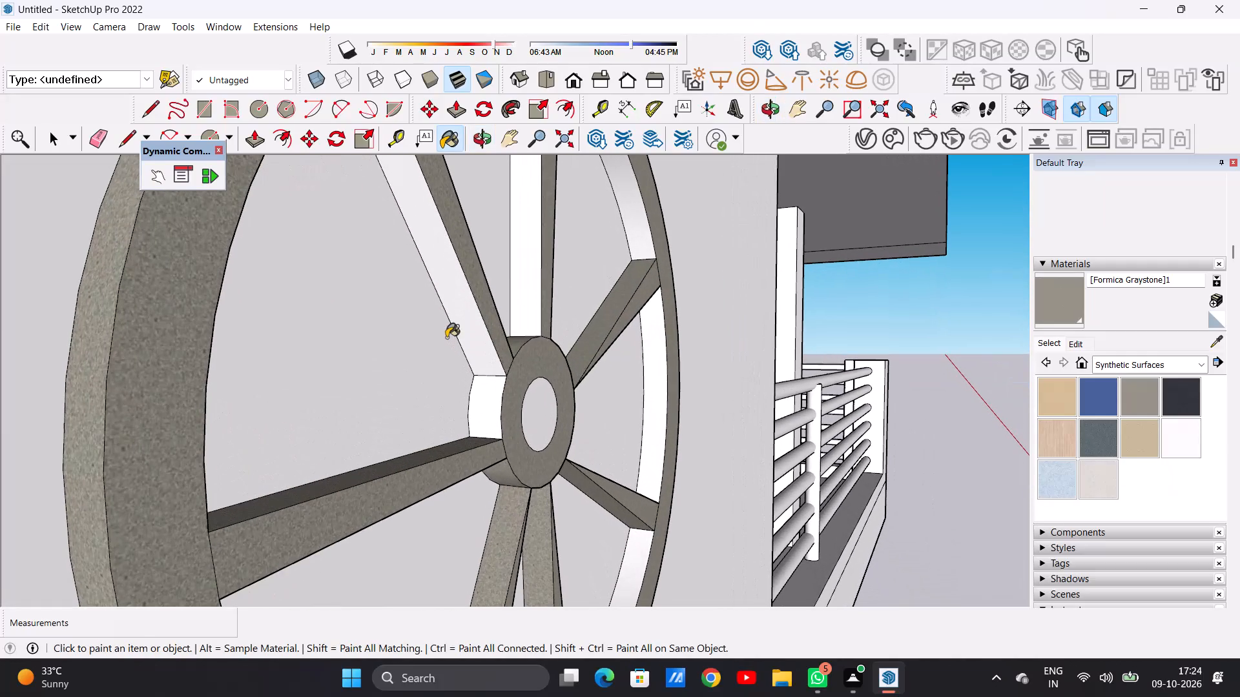
{"action": "left_click", "coordinate": [453, 314]}
{"action": "left_click", "coordinate": [521, 285]}
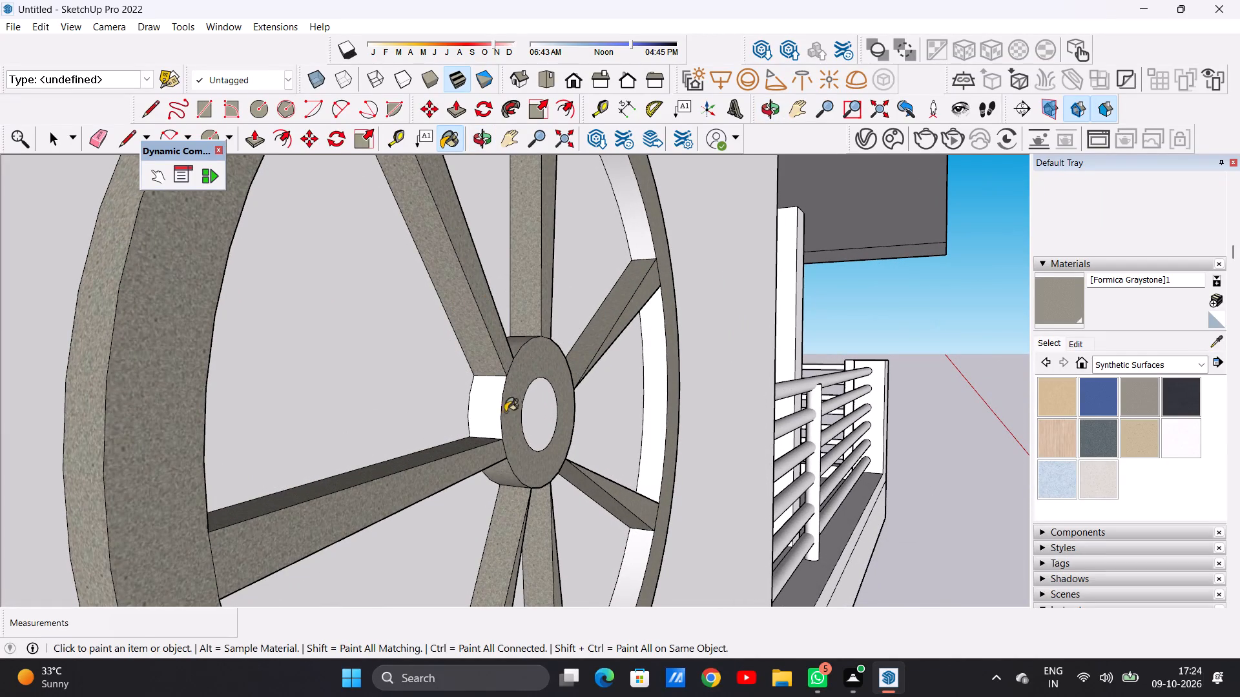
{"action": "left_click", "coordinate": [485, 407]}
Paint the rim's two inner face sections between the top spoke and the lower-right spoke with Formica Graystone.
{"action": "scroll", "coordinate": [349, 466], "scroll_direction": "down", "scroll_amount": 17}
{"action": "middle_click_drag", "start_coordinate": [415, 447], "coordinate": [425, 461]}
{"action": "scroll", "coordinate": [461, 399], "scroll_direction": "up", "scroll_amount": 13}
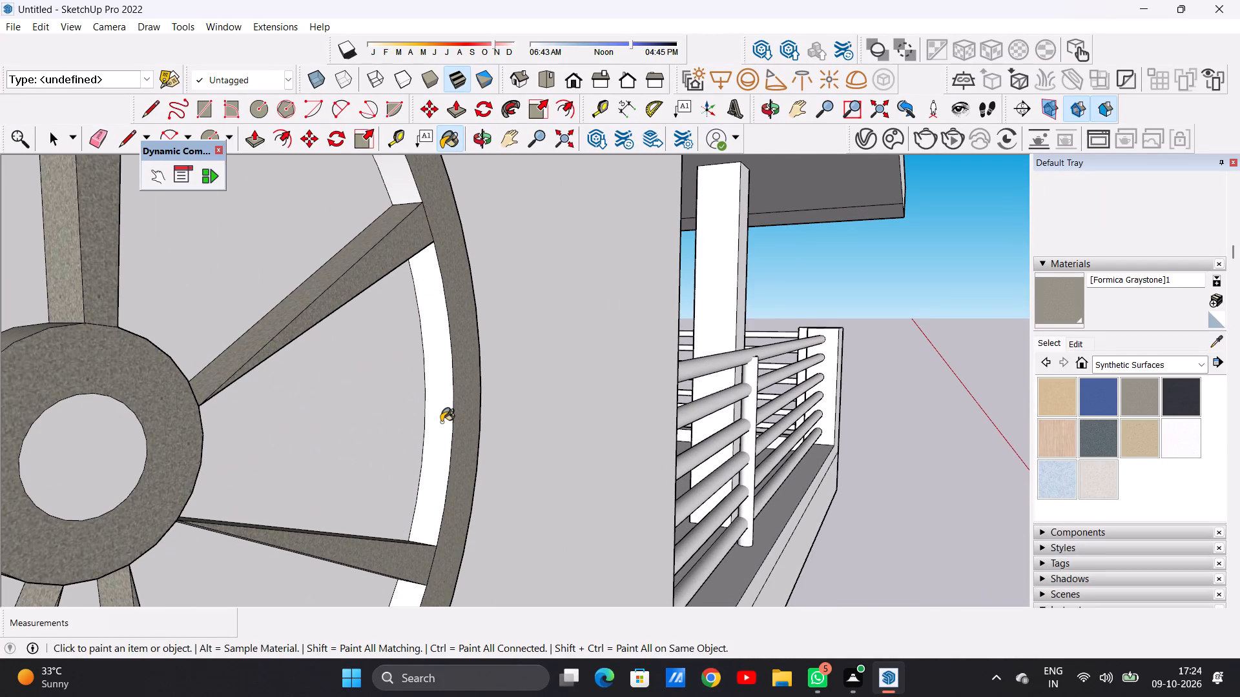
{"action": "left_click", "coordinate": [441, 422]}
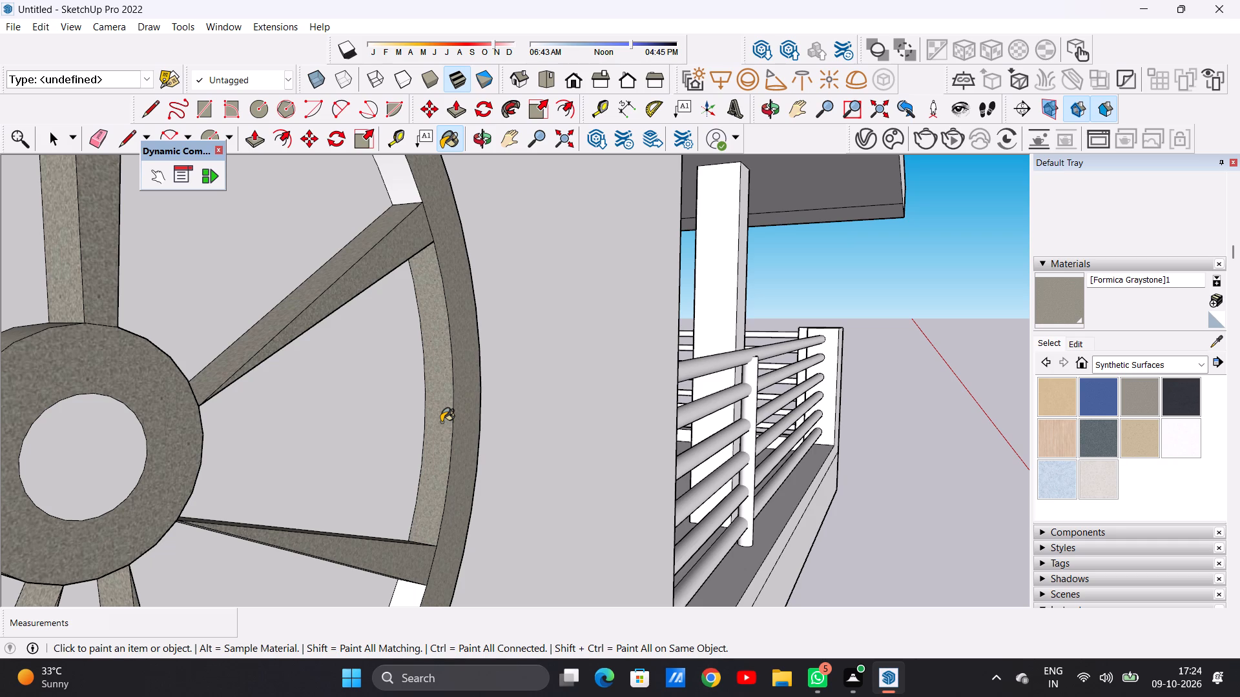
{"action": "scroll", "coordinate": [396, 351], "scroll_direction": "down", "scroll_amount": 12}
{"action": "scroll", "coordinate": [383, 281], "scroll_direction": "up", "scroll_amount": 9}
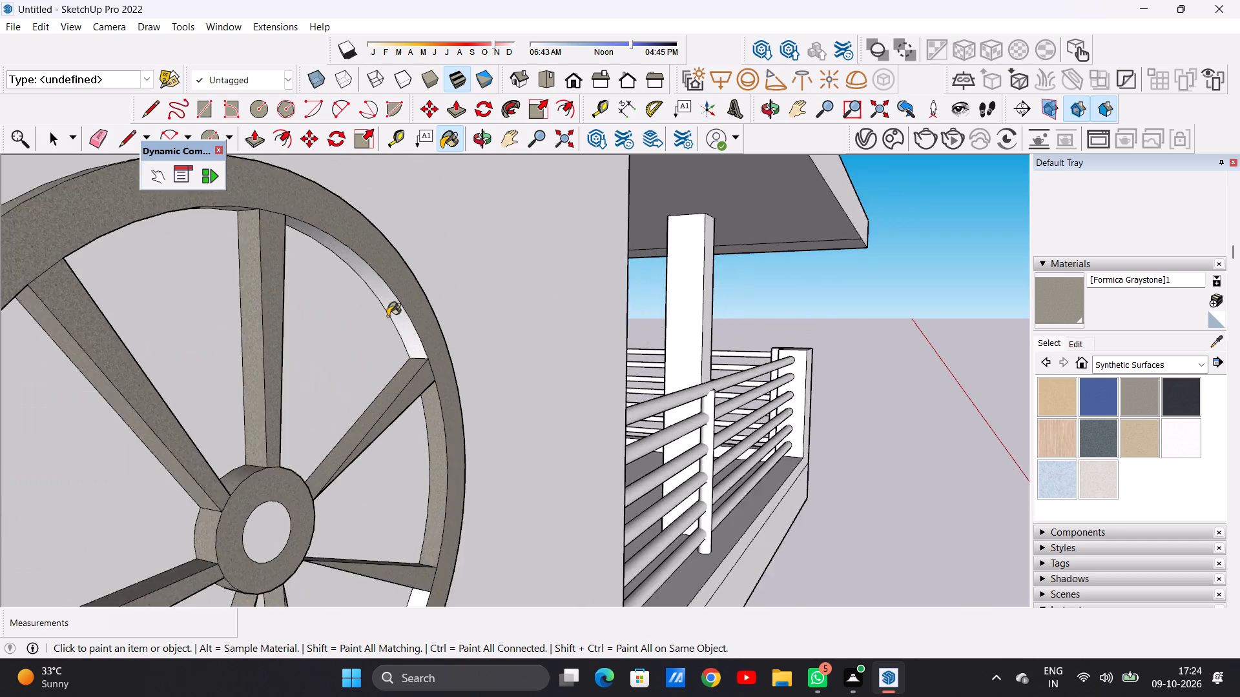
{"action": "scroll", "coordinate": [387, 316], "scroll_direction": "up", "scroll_amount": 5}
{"action": "left_click", "coordinate": [398, 292]}
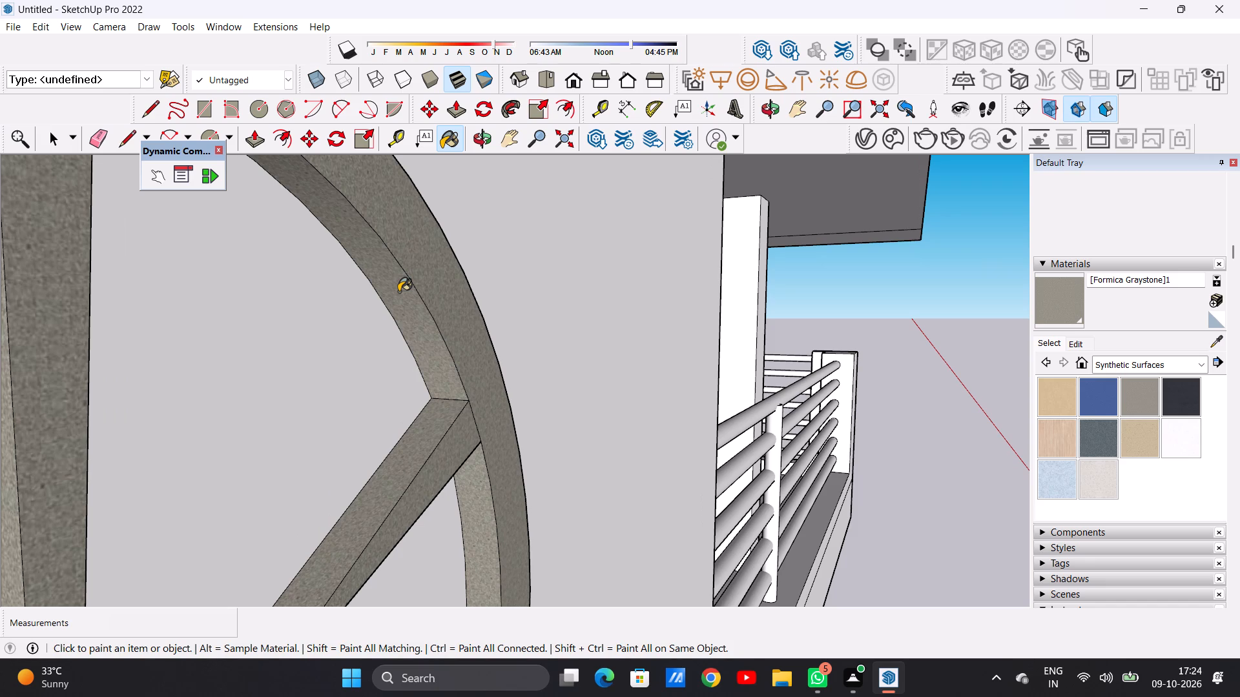
Paint the rim's inner face section below the lower-right spoke with Formica Graystone.
{"action": "scroll", "coordinate": [351, 360], "scroll_direction": "down", "scroll_amount": 2}
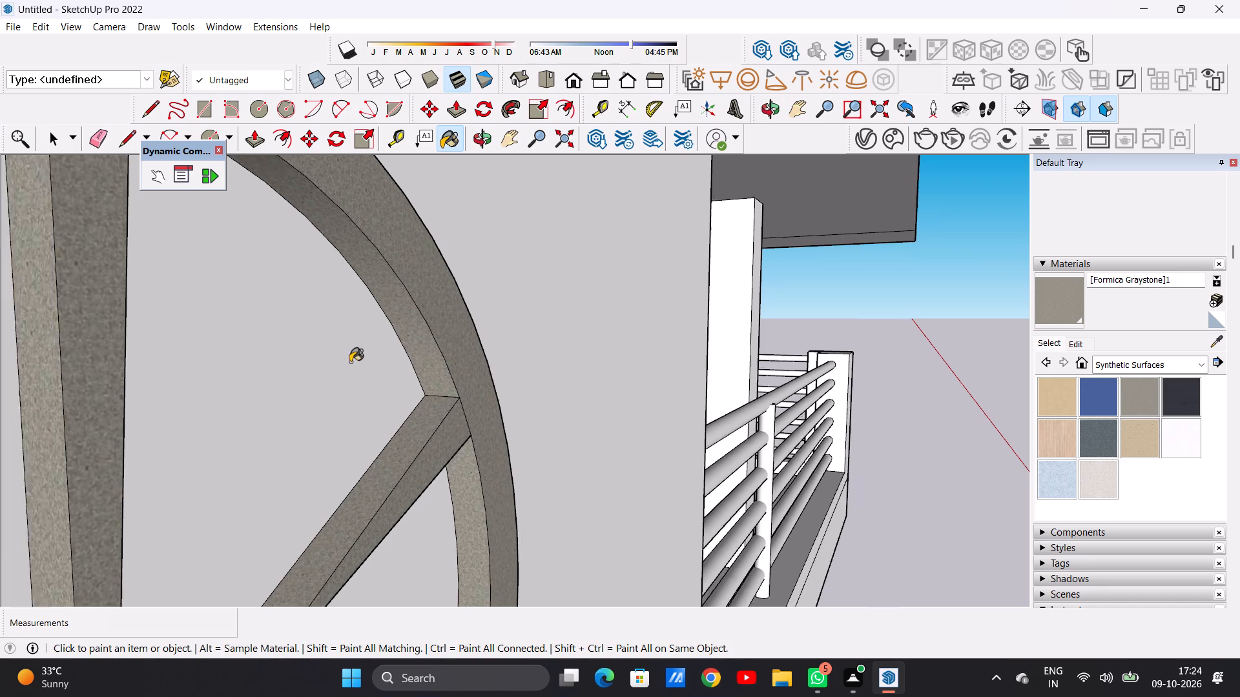
{"action": "scroll", "coordinate": [350, 362], "scroll_direction": "down", "scroll_amount": 10}
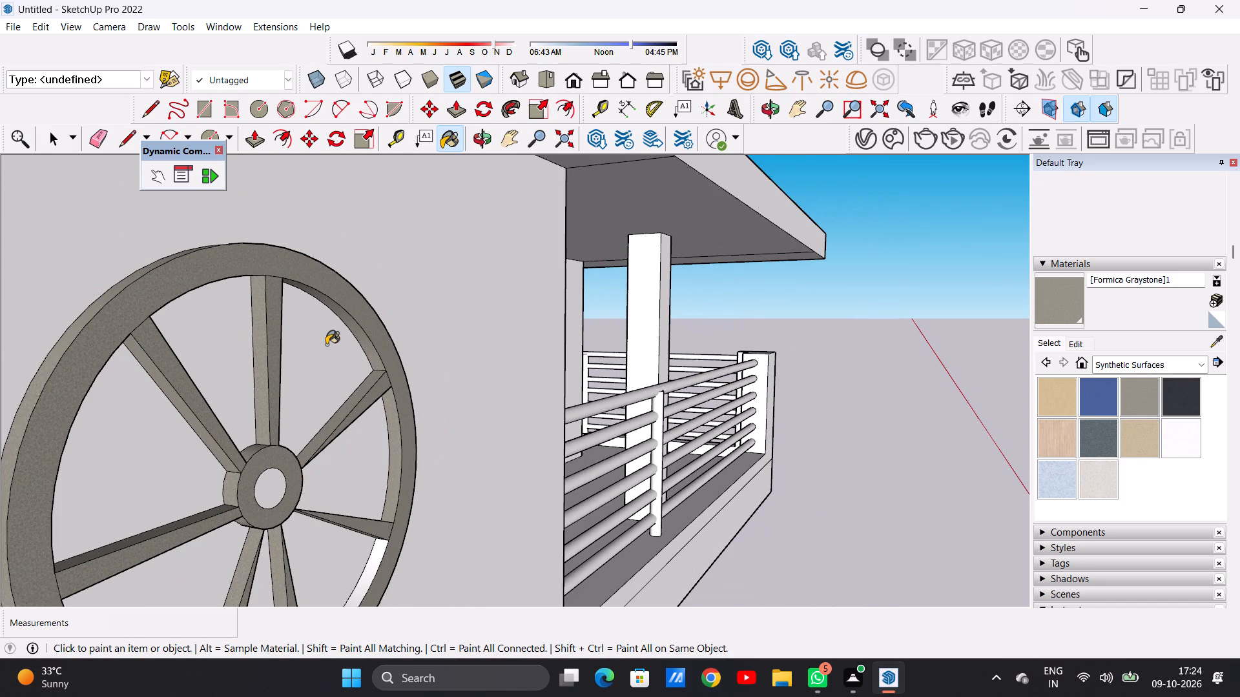
{"action": "scroll", "coordinate": [232, 374], "scroll_direction": "down", "scroll_amount": 15}
{"action": "middle_click_drag", "start_coordinate": [277, 442], "coordinate": [88, 444]}
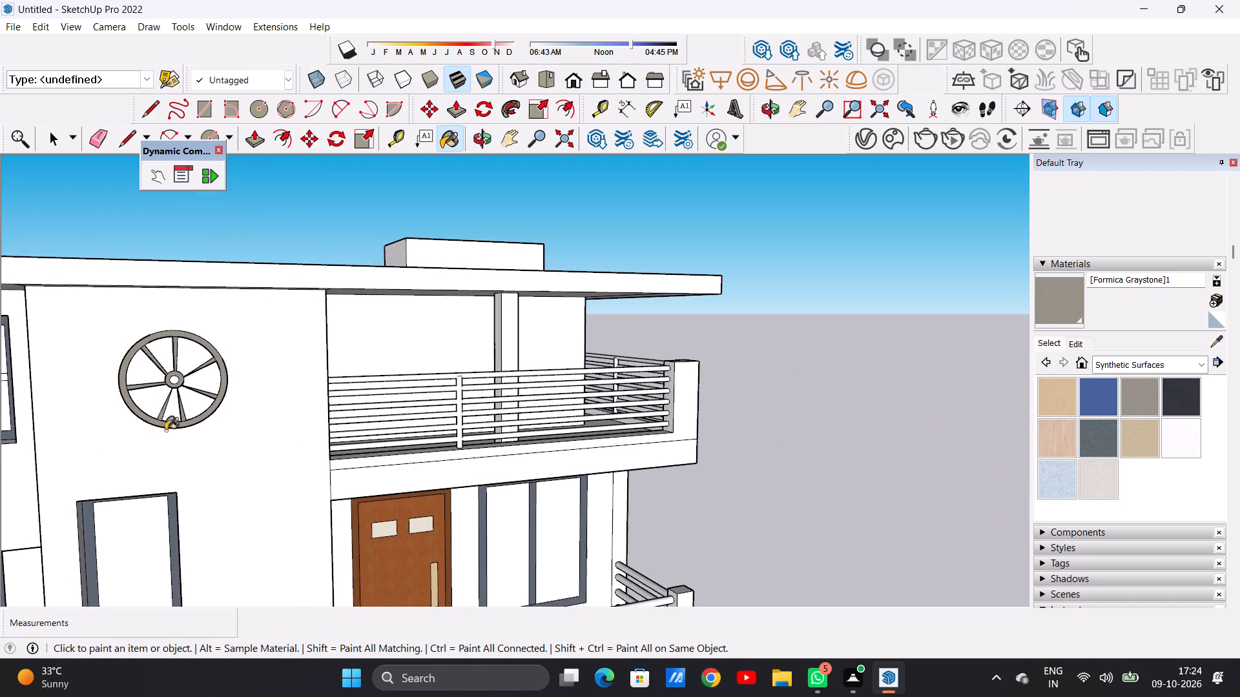
{"action": "scroll", "coordinate": [198, 422], "scroll_direction": "down", "scroll_amount": 16}
{"action": "scroll", "coordinate": [236, 439], "scroll_direction": "up", "scroll_amount": 11}
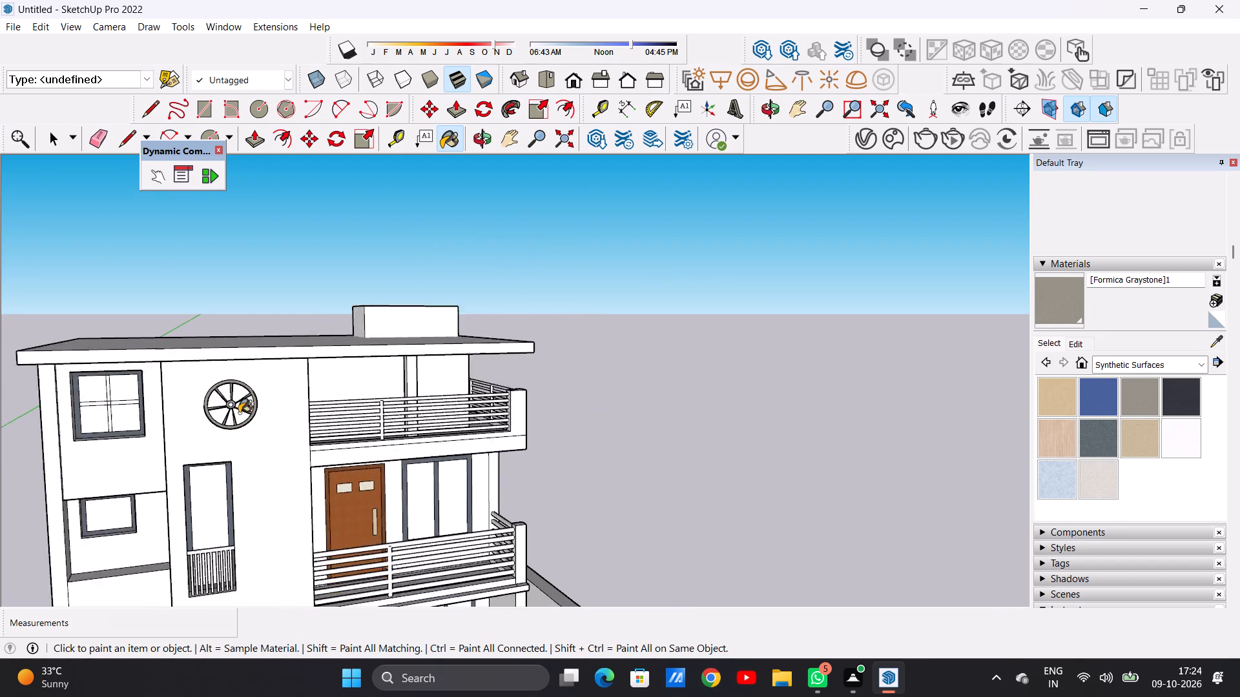
{"action": "scroll", "coordinate": [239, 413], "scroll_direction": "up", "scroll_amount": 14}
{"action": "middle_click_drag", "start_coordinate": [203, 423], "coordinate": [426, 513]}
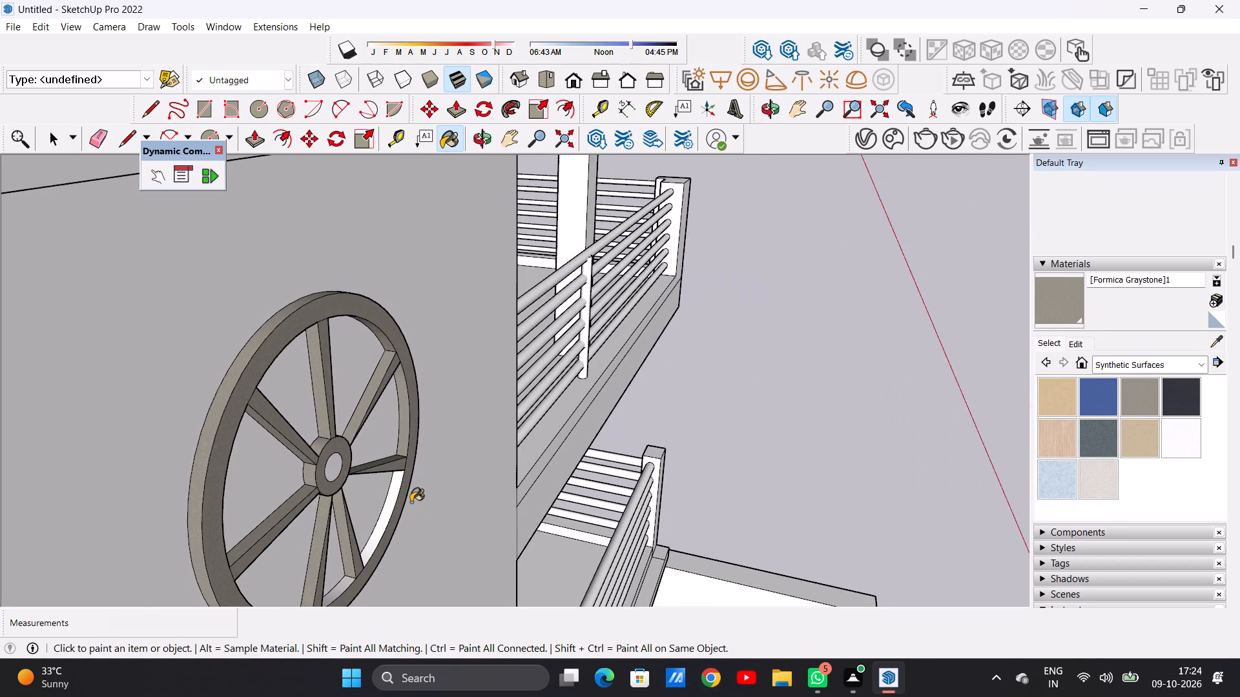
{"action": "scroll", "coordinate": [411, 502], "scroll_direction": "up", "scroll_amount": 11}
{"action": "left_click", "coordinate": [367, 507]}
Paint the rim's inner face section between the two bottom spokes with Formica Graystone.
{"action": "scroll", "coordinate": [340, 454], "scroll_direction": "down", "scroll_amount": 8}
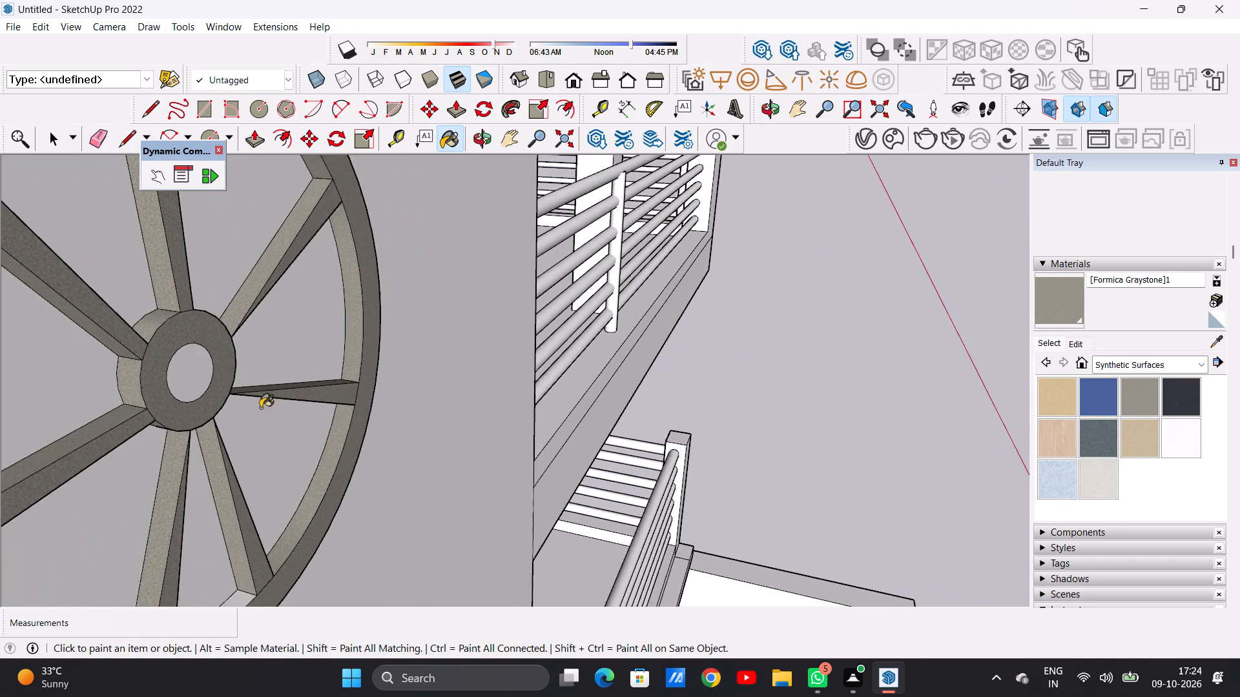
{"action": "scroll", "coordinate": [260, 408], "scroll_direction": "down", "scroll_amount": 12}
{"action": "middle_click_drag", "start_coordinate": [294, 480], "coordinate": [83, 539]}
{"action": "scroll", "coordinate": [267, 356], "scroll_direction": "up", "scroll_amount": 9}
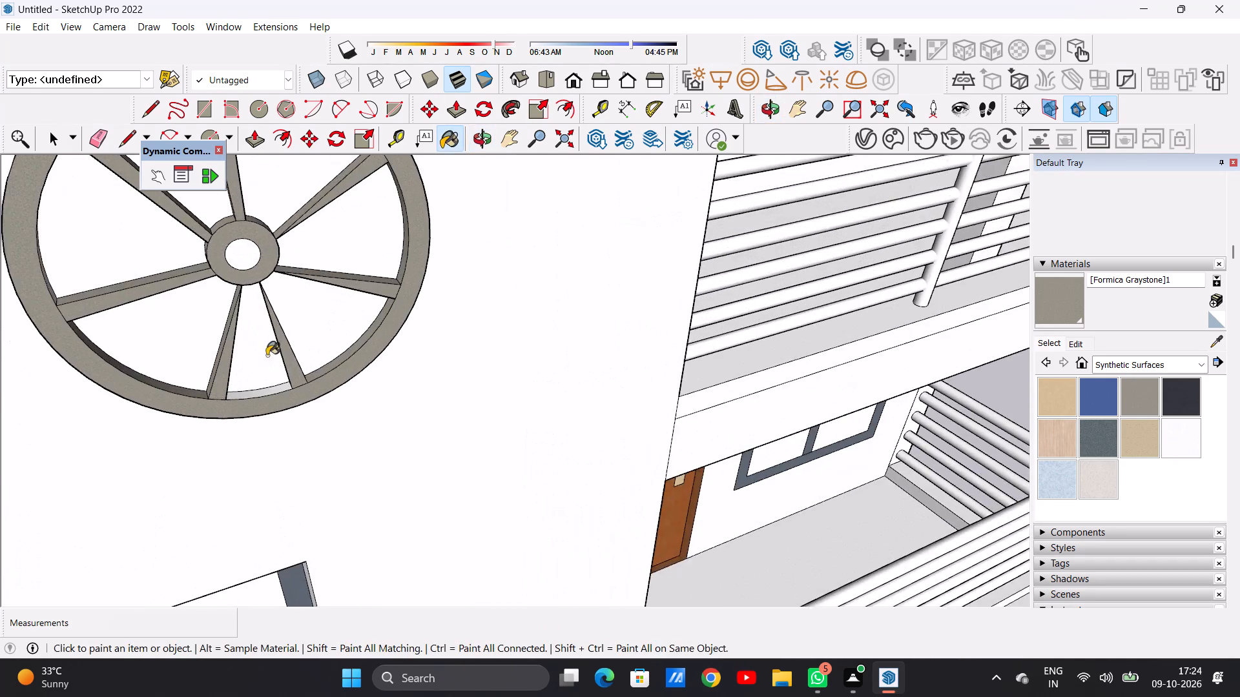
{"action": "scroll", "coordinate": [265, 391], "scroll_direction": "up", "scroll_amount": 13}
{"action": "left_click", "coordinate": [260, 391]}
Paint the rim's inner face section between the left and upper-left spokes with Formica Graystone.
{"action": "scroll", "coordinate": [286, 416], "scroll_direction": "down", "scroll_amount": 10}
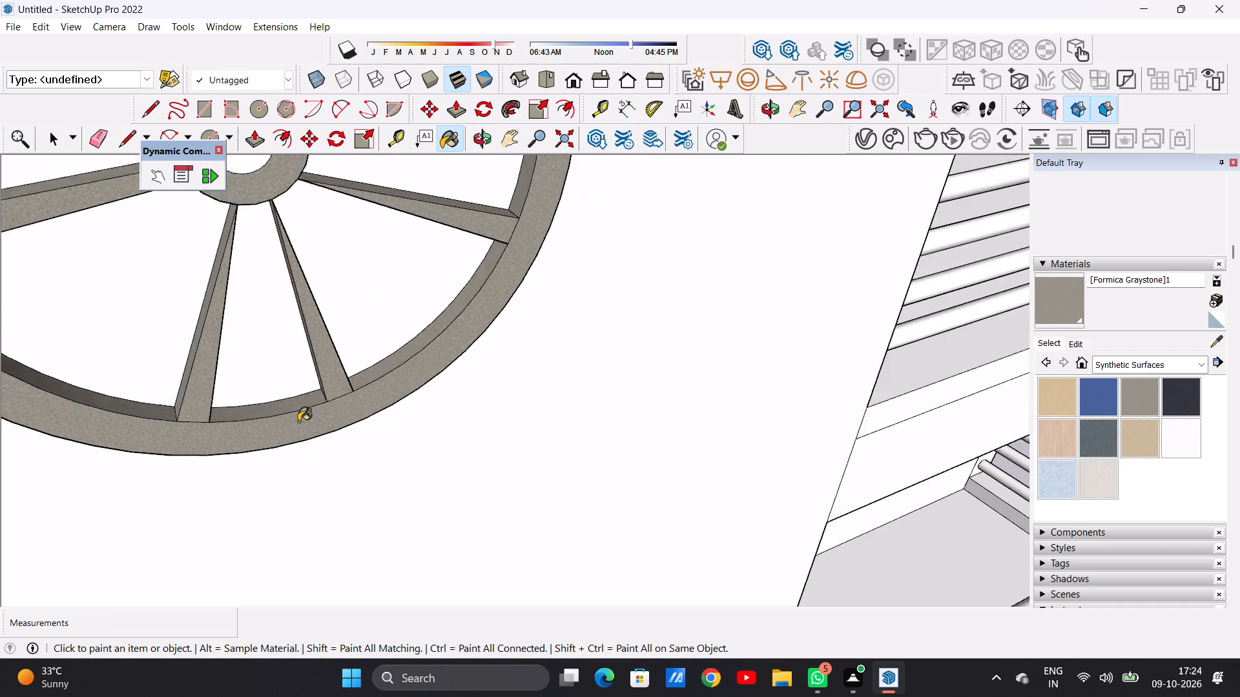
{"action": "scroll", "coordinate": [298, 421], "scroll_direction": "down", "scroll_amount": 9}
{"action": "middle_click_drag", "start_coordinate": [336, 387], "coordinate": [34, 354]}
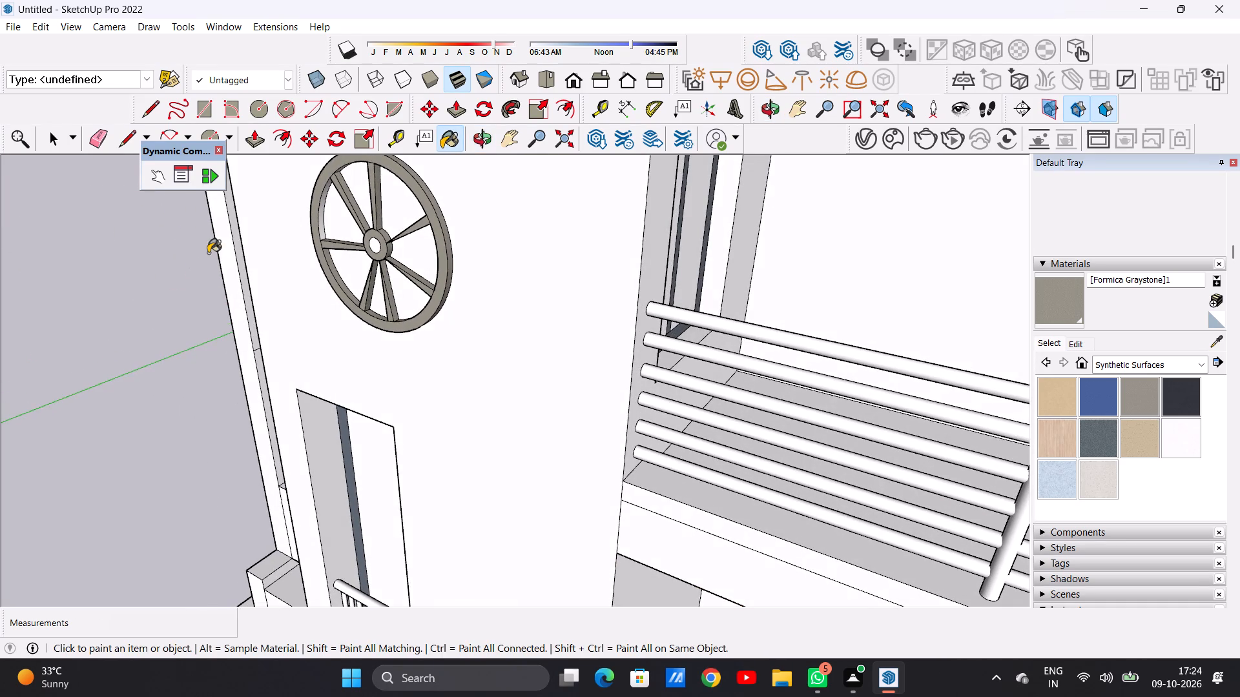
{"action": "scroll", "coordinate": [317, 212], "scroll_direction": "up", "scroll_amount": 19}
{"action": "left_click", "coordinate": [315, 243]}
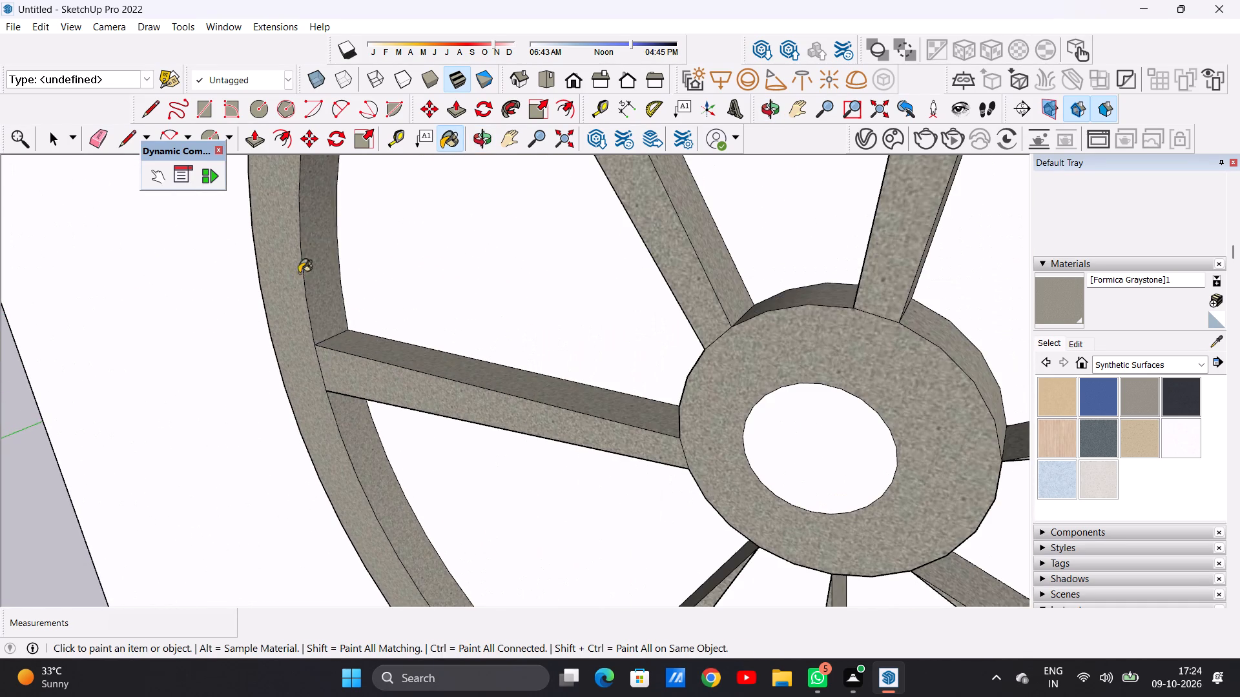
Paint the rim's inner face section between the upper-left and top spokes with Formica Graystone.
{"action": "scroll", "coordinate": [308, 342], "scroll_direction": "down", "scroll_amount": 20}
{"action": "middle_click_drag", "start_coordinate": [307, 359], "coordinate": [479, 145]}
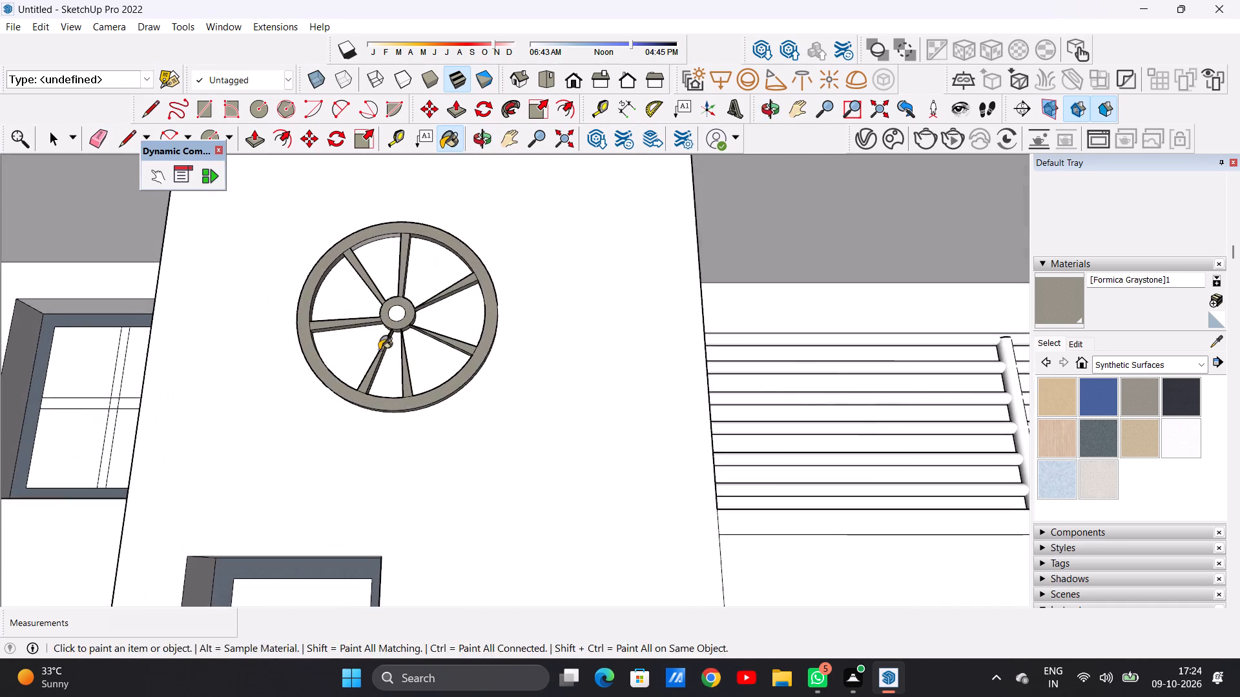
{"action": "middle_click_drag", "start_coordinate": [379, 350], "coordinate": [440, 216]}
{"action": "scroll", "coordinate": [393, 239], "scroll_direction": "up", "scroll_amount": 11}
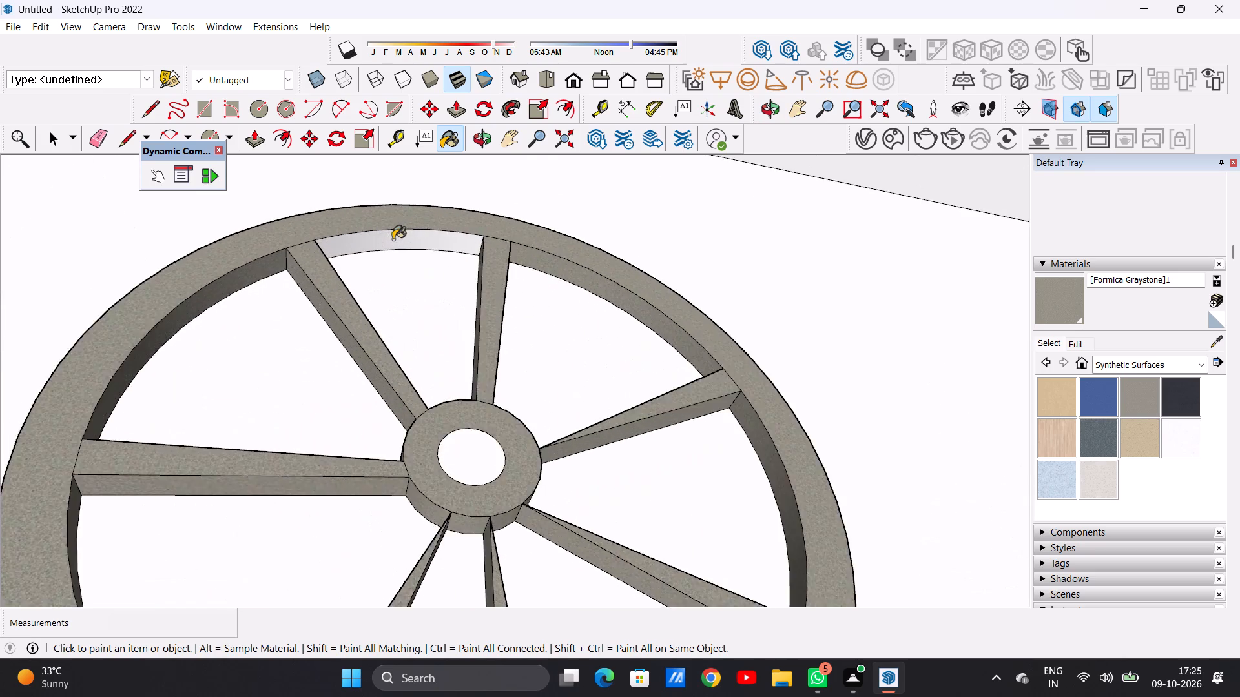
{"action": "scroll", "coordinate": [393, 239], "scroll_direction": "up", "scroll_amount": 7}
{"action": "left_click", "coordinate": [391, 240]}
Inspect the wheel ornament's rim, spokes and hub for any faces still unpainted.
{"action": "scroll", "coordinate": [409, 305], "scroll_direction": "down", "scroll_amount": 19}
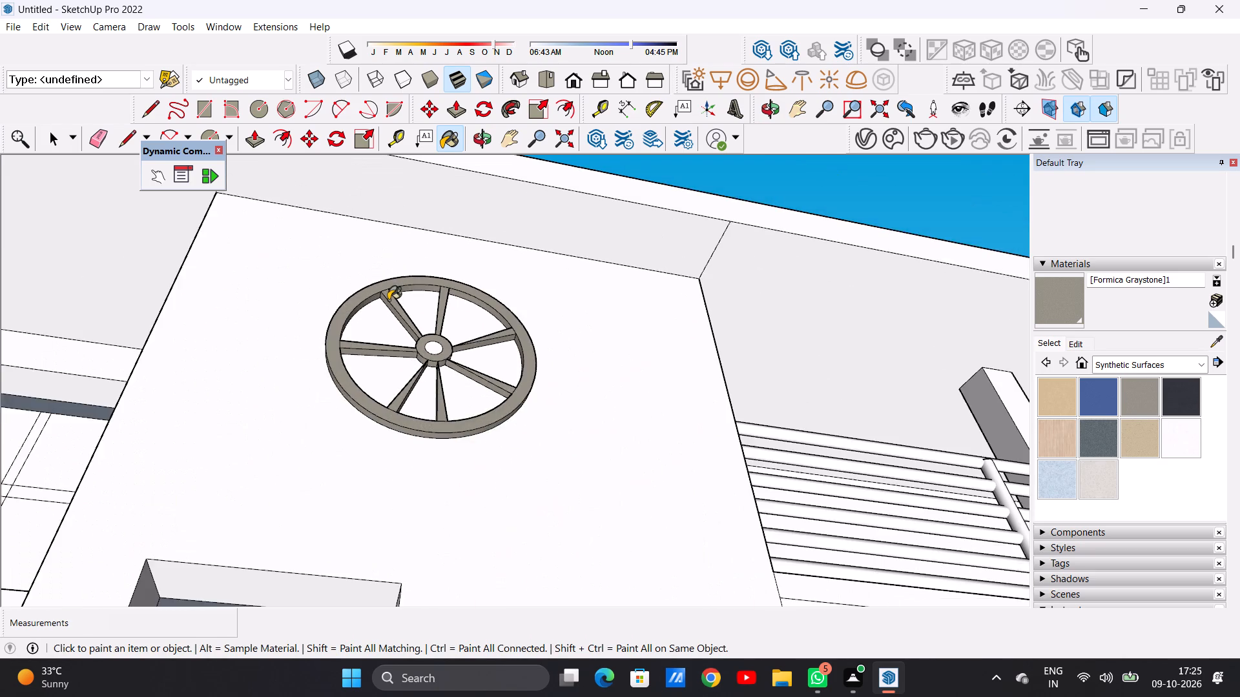
{"action": "middle_click_drag", "start_coordinate": [388, 311], "coordinate": [318, 696]}
{"action": "scroll", "coordinate": [404, 476], "scroll_direction": "up", "scroll_amount": 8}
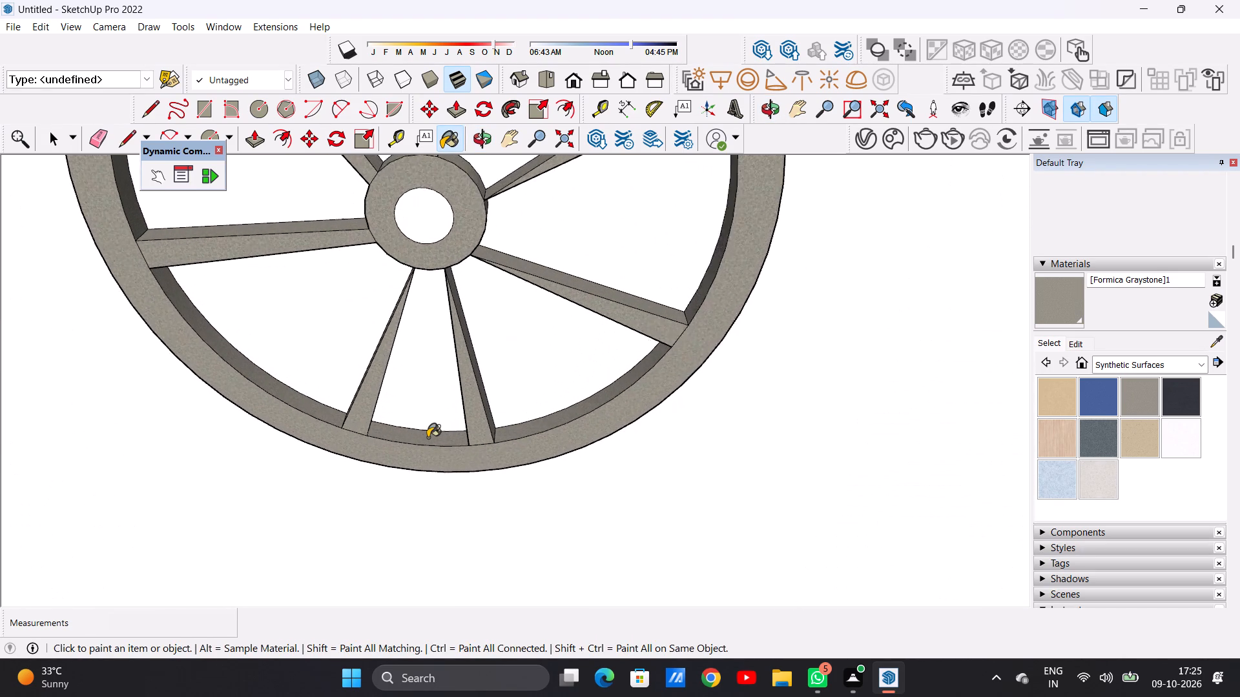
{"action": "scroll", "coordinate": [428, 438], "scroll_direction": "up", "scroll_amount": 3}
{"action": "key", "text": "space"}
{"action": "scroll", "coordinate": [366, 460], "scroll_direction": "down", "scroll_amount": 16}
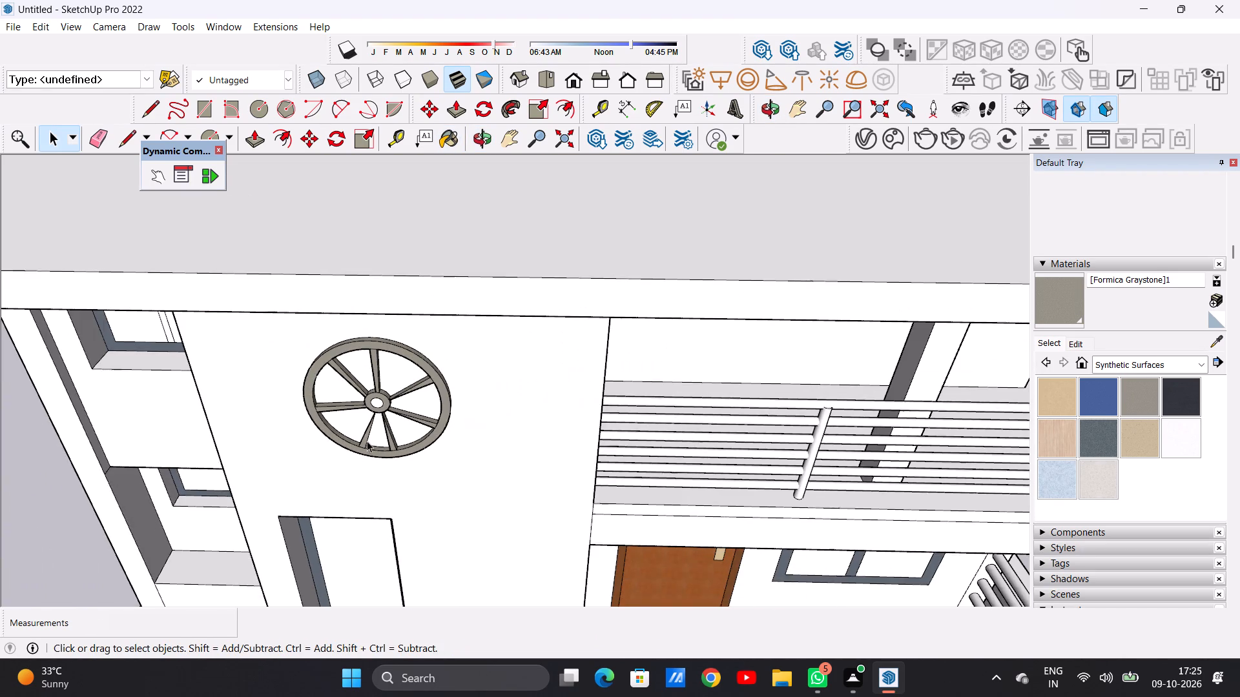
{"action": "middle_click_drag", "start_coordinate": [400, 396], "coordinate": [410, 372]}
{"action": "scroll", "coordinate": [369, 393], "scroll_direction": "up", "scroll_amount": 6}
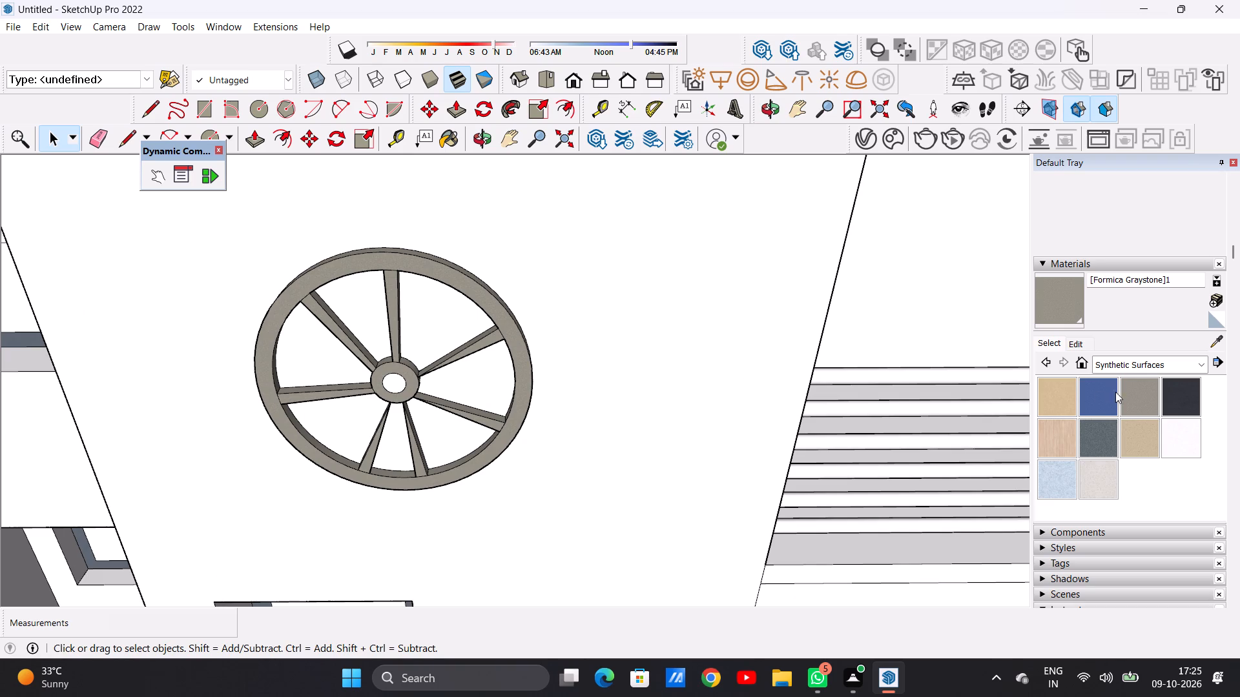
Paint the round face at the centre of the wheel's hub with Terrazzo Tile Light.
{"action": "left_click", "coordinate": [1087, 476]}
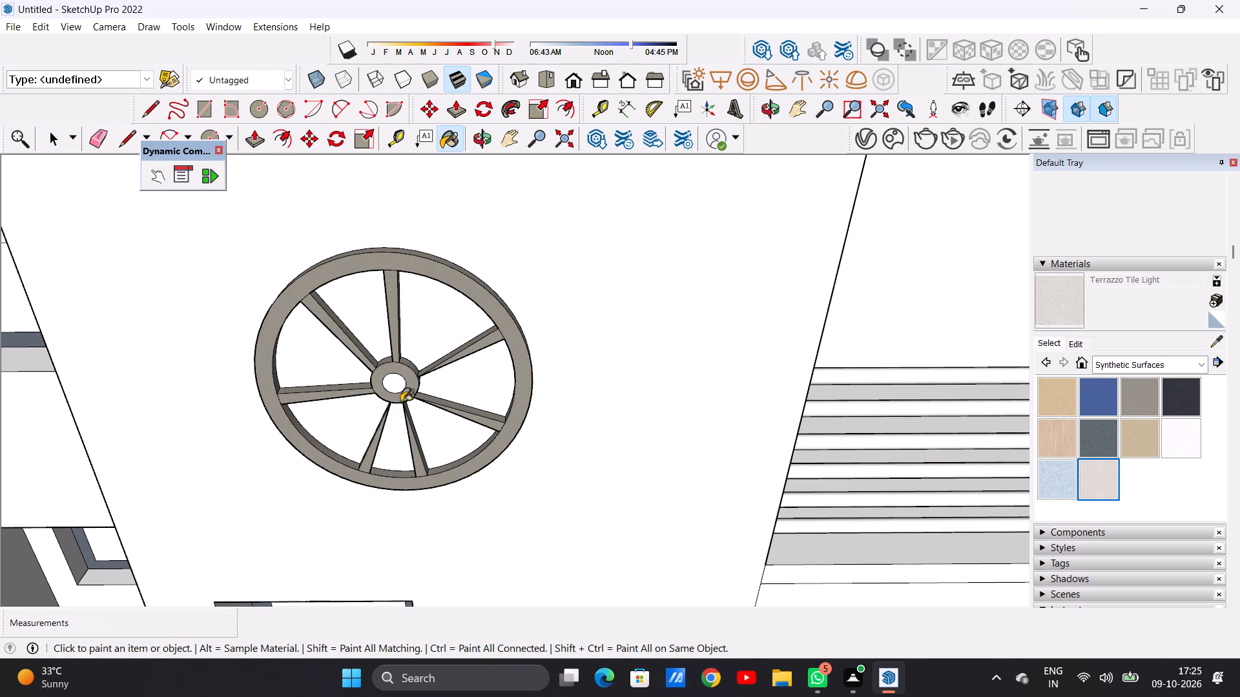
{"action": "scroll", "coordinate": [396, 401], "scroll_direction": "up", "scroll_amount": 12}
{"action": "left_click", "coordinate": [386, 361]}
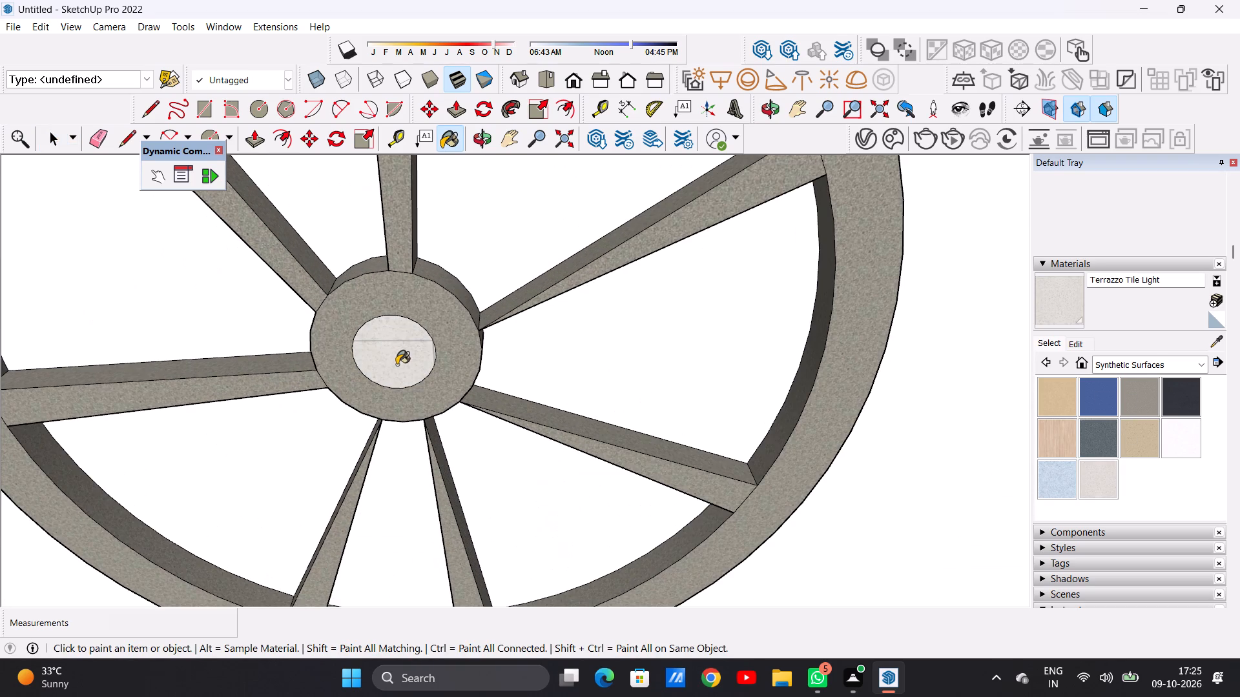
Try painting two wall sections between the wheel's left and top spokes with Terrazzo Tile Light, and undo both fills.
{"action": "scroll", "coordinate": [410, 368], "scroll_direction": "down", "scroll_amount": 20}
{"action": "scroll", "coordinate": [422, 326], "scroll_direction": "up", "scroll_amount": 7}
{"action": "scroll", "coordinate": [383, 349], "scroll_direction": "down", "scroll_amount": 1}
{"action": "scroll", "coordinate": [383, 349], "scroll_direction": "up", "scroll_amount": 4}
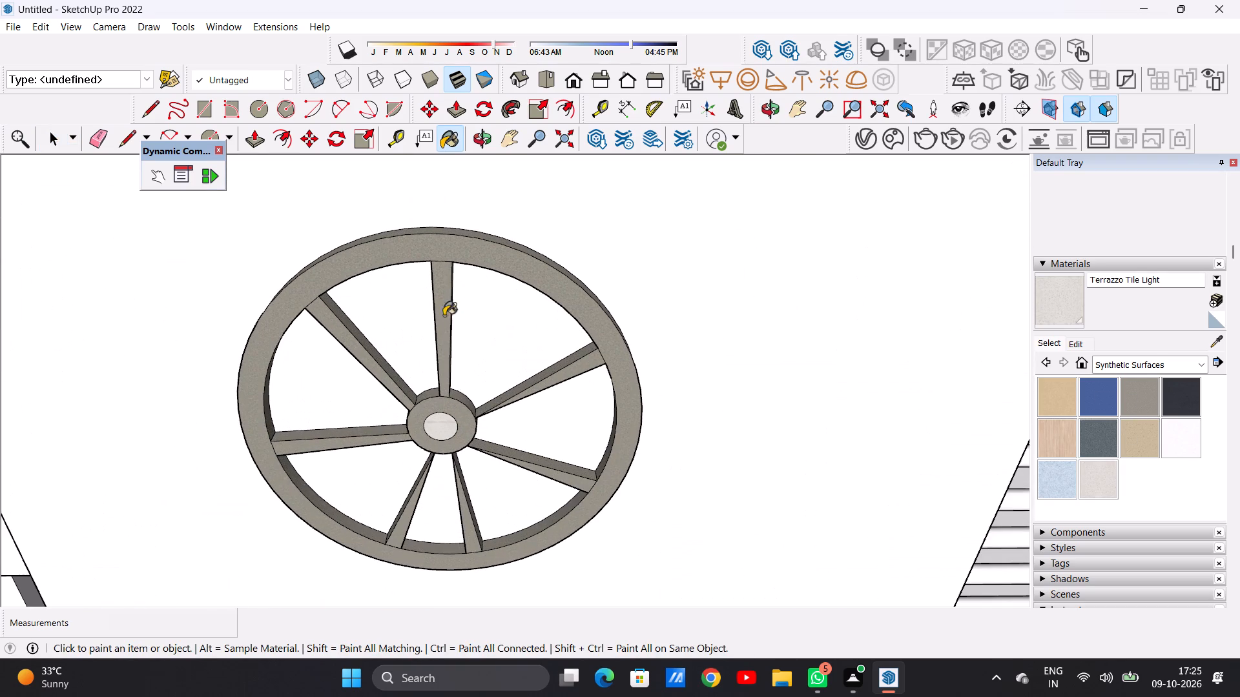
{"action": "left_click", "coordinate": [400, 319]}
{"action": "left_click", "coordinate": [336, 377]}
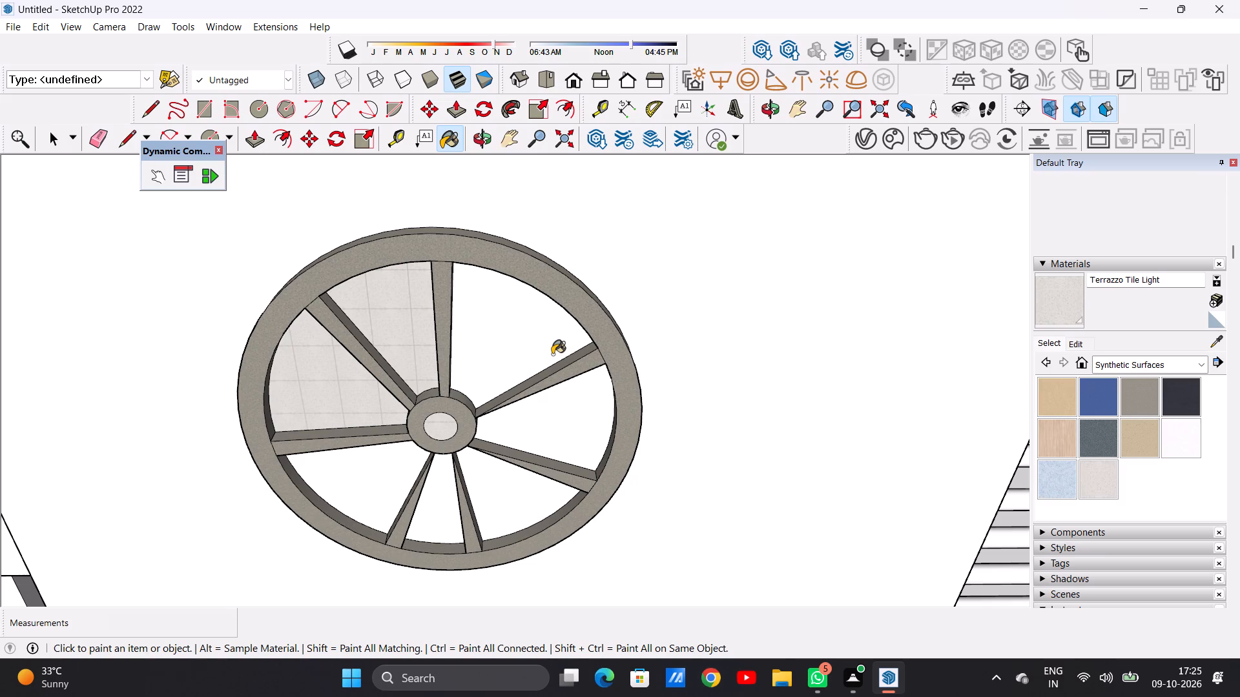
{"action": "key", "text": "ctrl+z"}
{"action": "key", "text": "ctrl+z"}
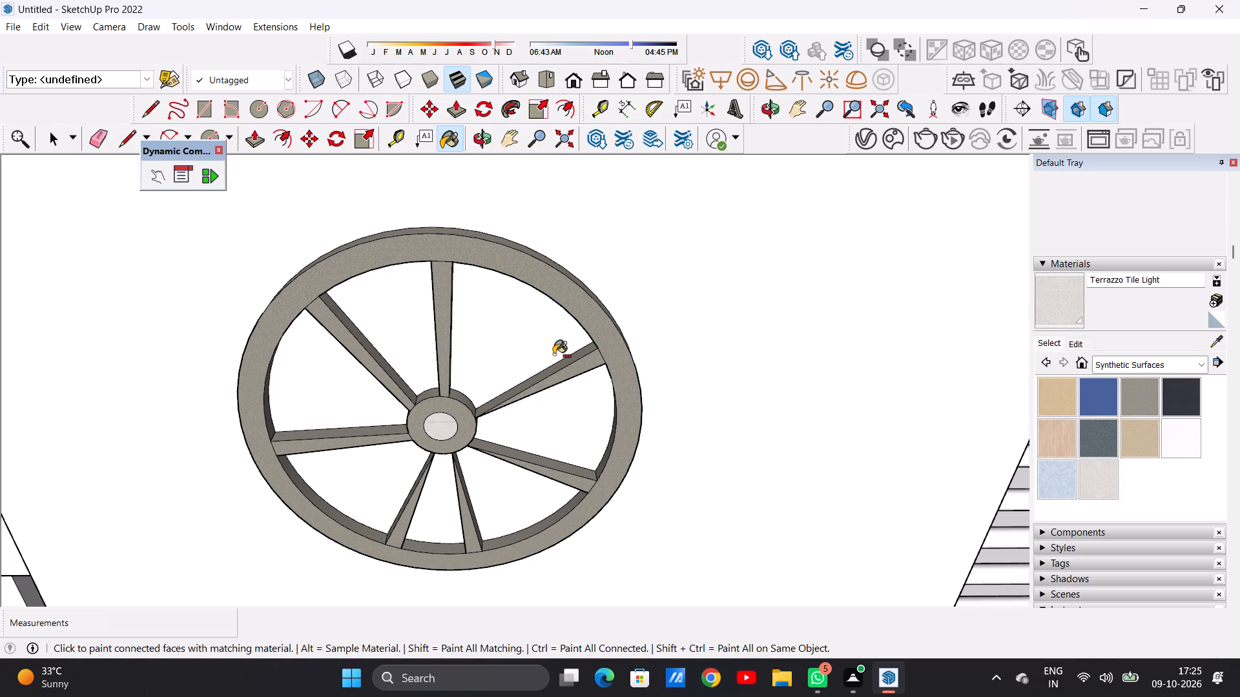
Paint all seven wall sections between the wheel ornament's spokes with Terrazzo Light Blue.
{"action": "key", "text": "space"}
{"action": "scroll", "coordinate": [491, 374], "scroll_direction": "down", "scroll_amount": 6}
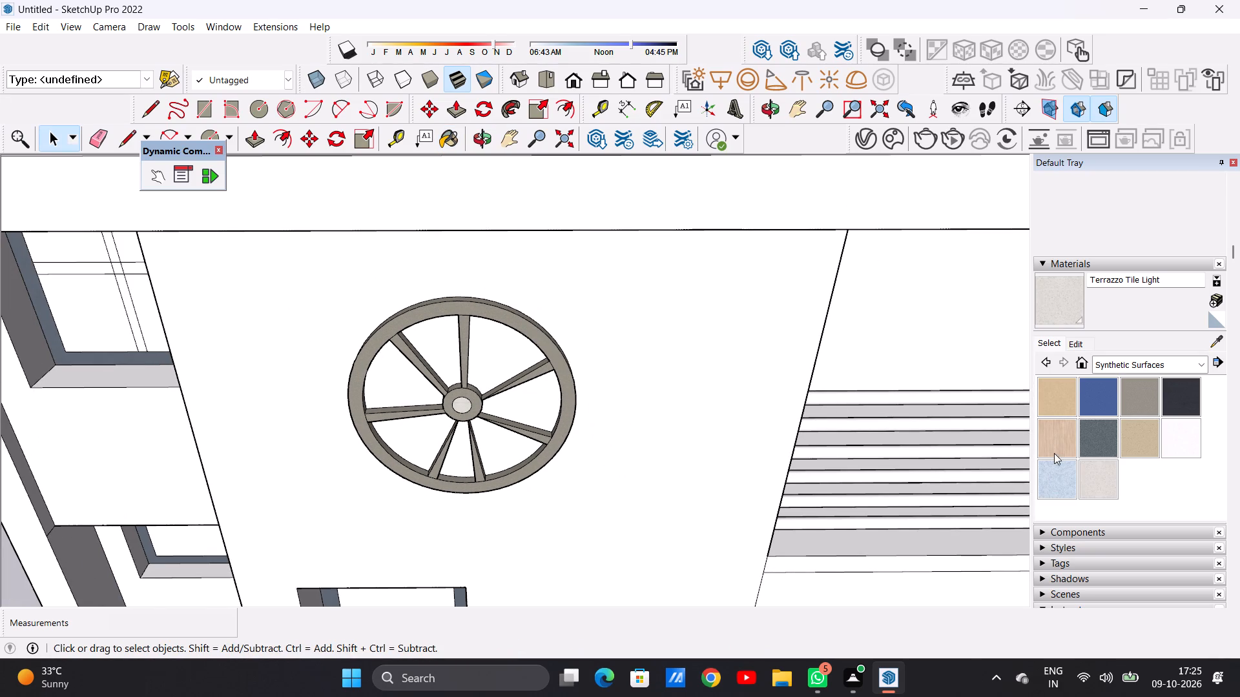
{"action": "left_click", "coordinate": [1058, 481]}
{"action": "scroll", "coordinate": [485, 365], "scroll_direction": "up", "scroll_amount": 6}
{"action": "left_click", "coordinate": [512, 357]}
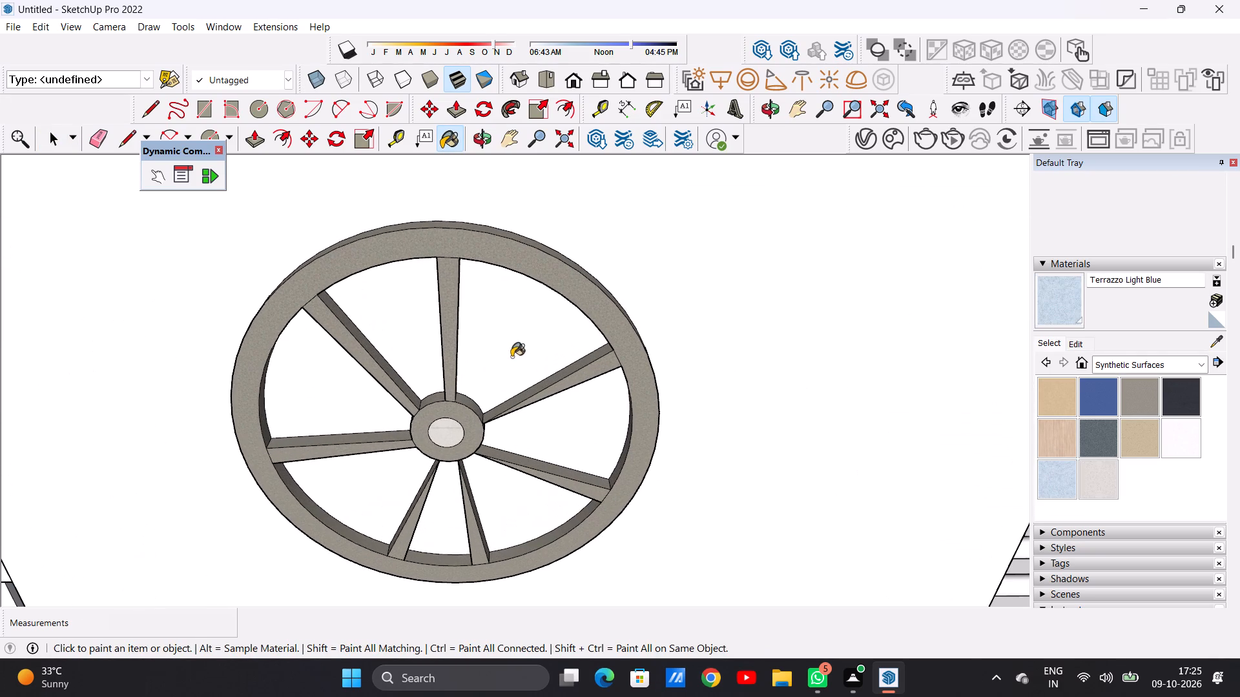
{"action": "left_click", "coordinate": [406, 336]}
{"action": "left_click", "coordinate": [347, 378]}
{"action": "left_click", "coordinate": [358, 487]}
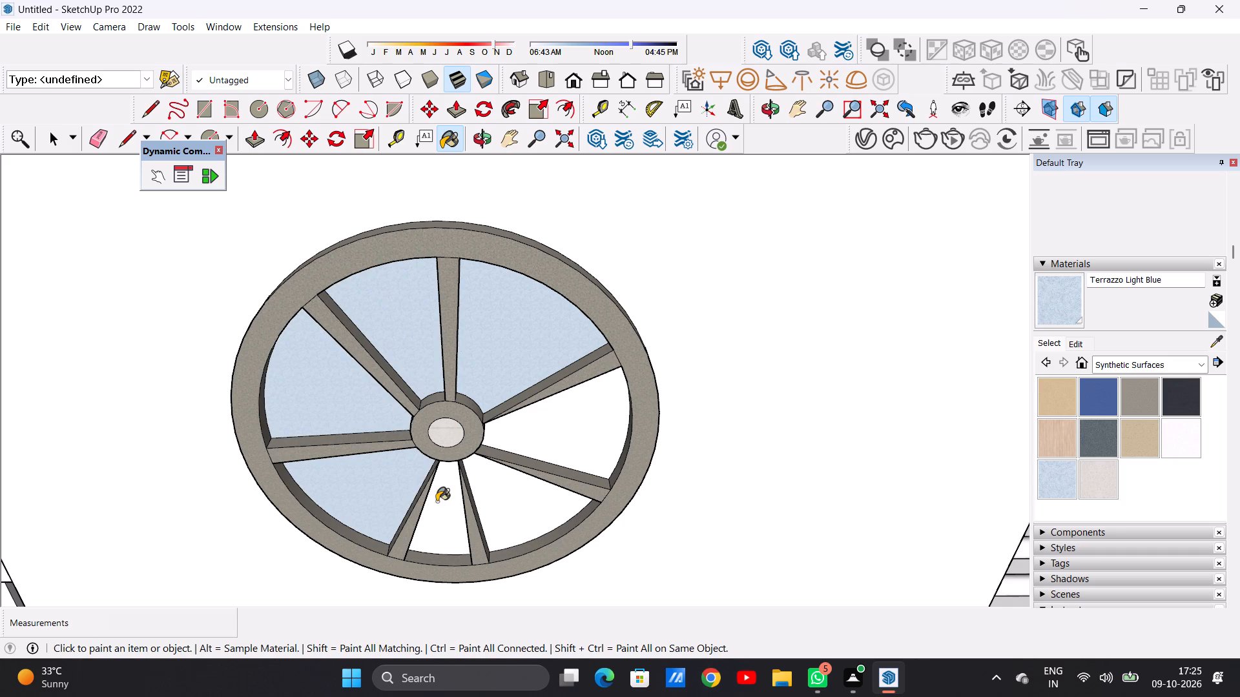
{"action": "left_click", "coordinate": [440, 512]}
{"action": "left_click", "coordinate": [520, 516]}
{"action": "left_click", "coordinate": [573, 429]}
Darken the Terrazzo Light Blue material by lowering its colour brightness.
{"action": "scroll", "coordinate": [437, 406], "scroll_direction": "down", "scroll_amount": 5}
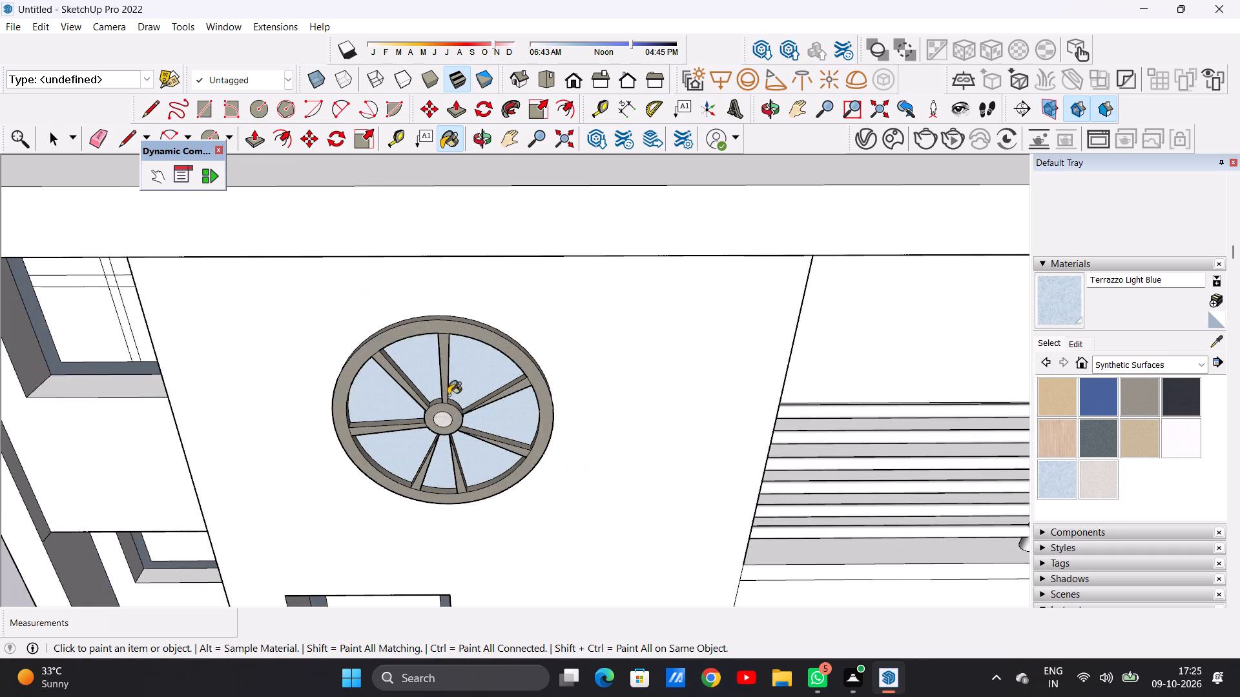
{"action": "scroll", "coordinate": [448, 395], "scroll_direction": "down", "scroll_amount": 13}
{"action": "middle_click_drag", "start_coordinate": [498, 466], "coordinate": [490, 413]}
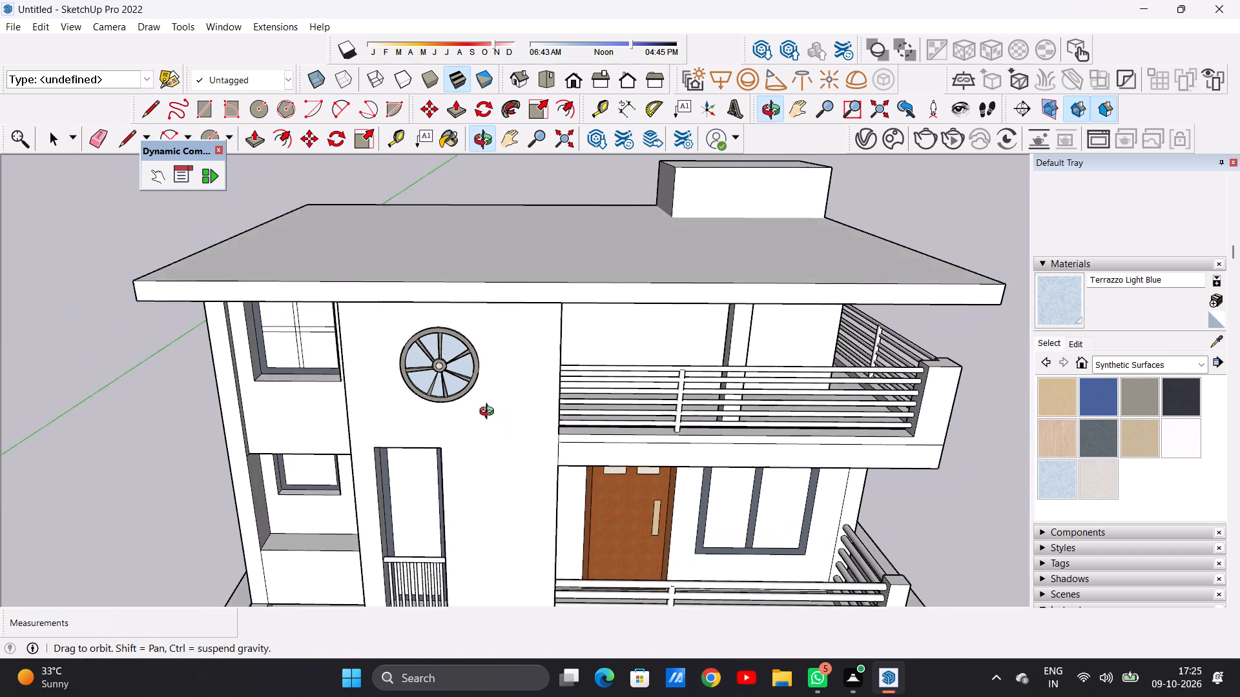
{"action": "middle_click_drag", "start_coordinate": [490, 413], "coordinate": [485, 407]}
{"action": "scroll", "coordinate": [497, 410], "scroll_direction": "up", "scroll_amount": 6}
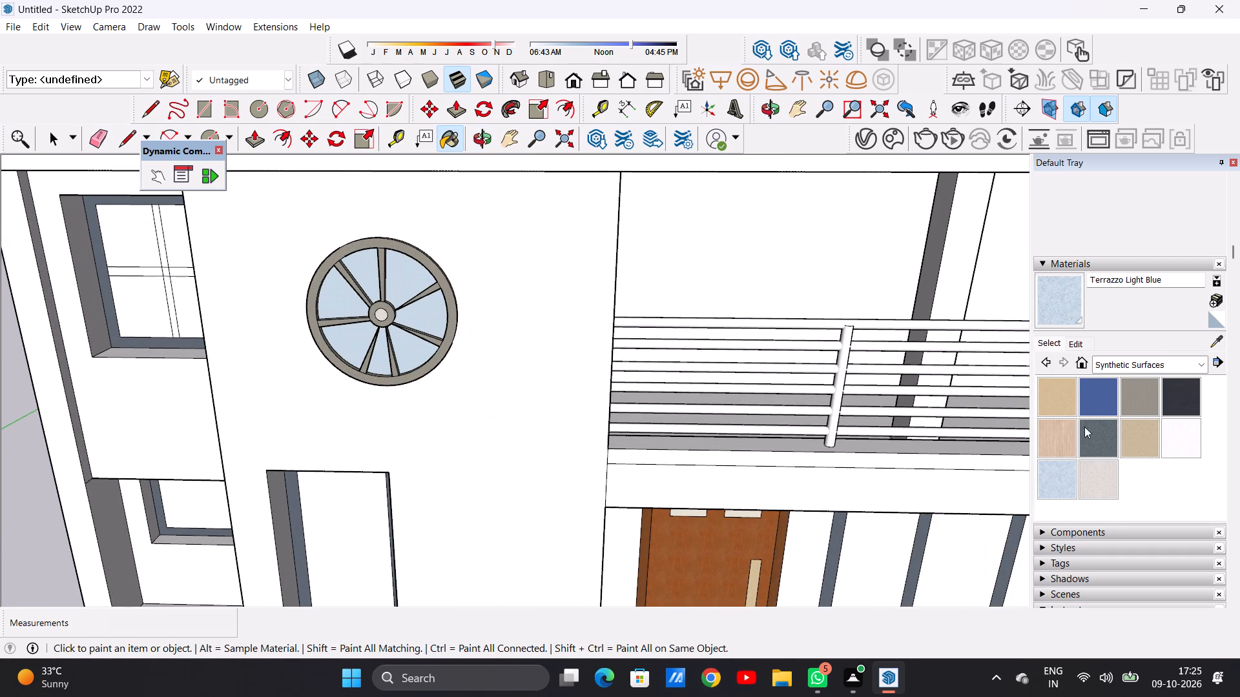
{"action": "left_click", "coordinate": [1101, 436]}
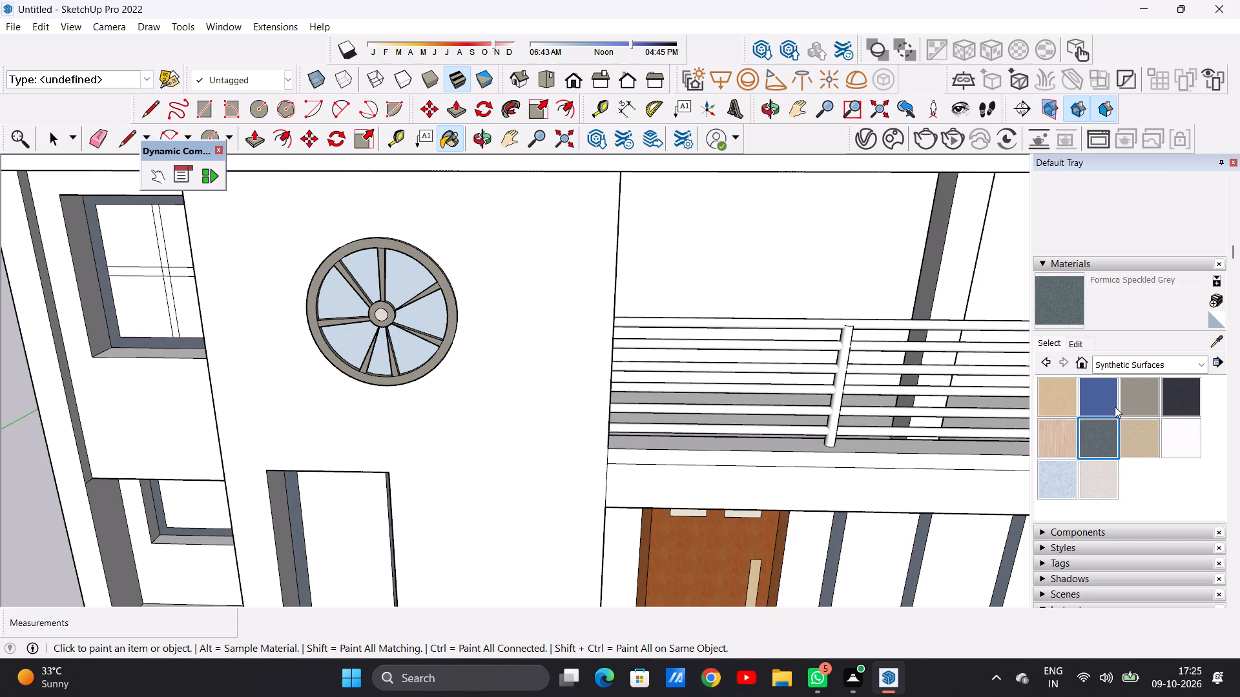
{"action": "left_click", "coordinate": [1049, 469]}
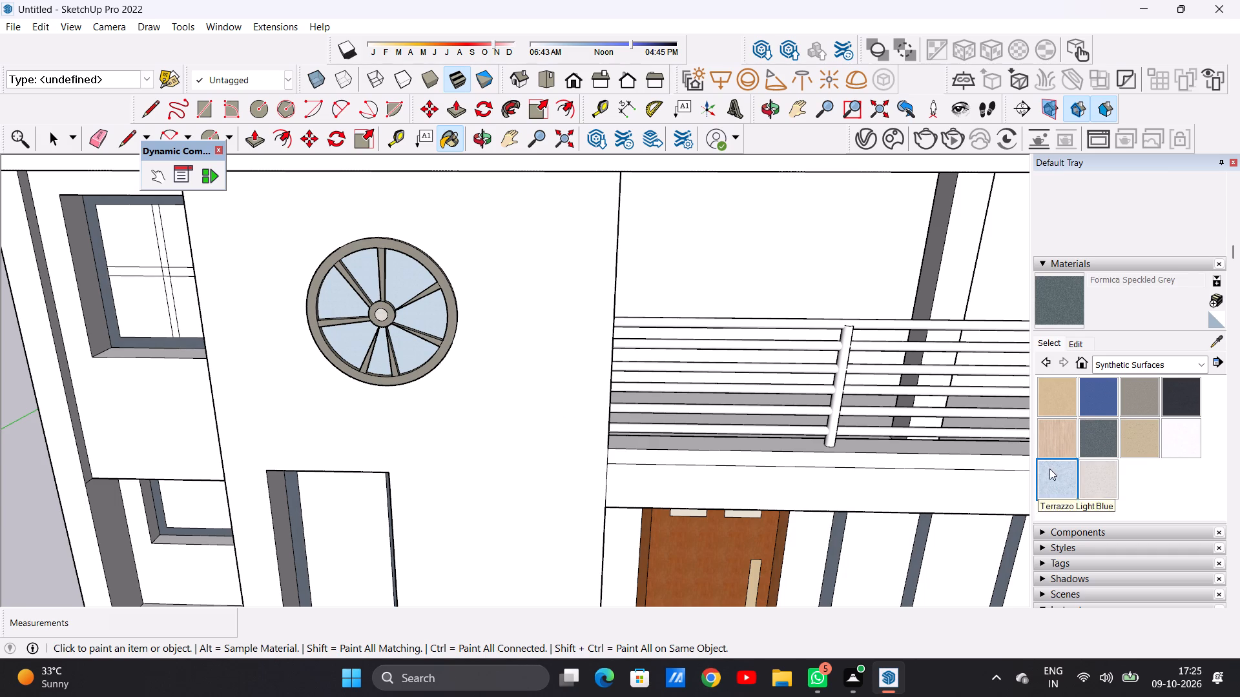
{"action": "left_click", "coordinate": [1075, 342]}
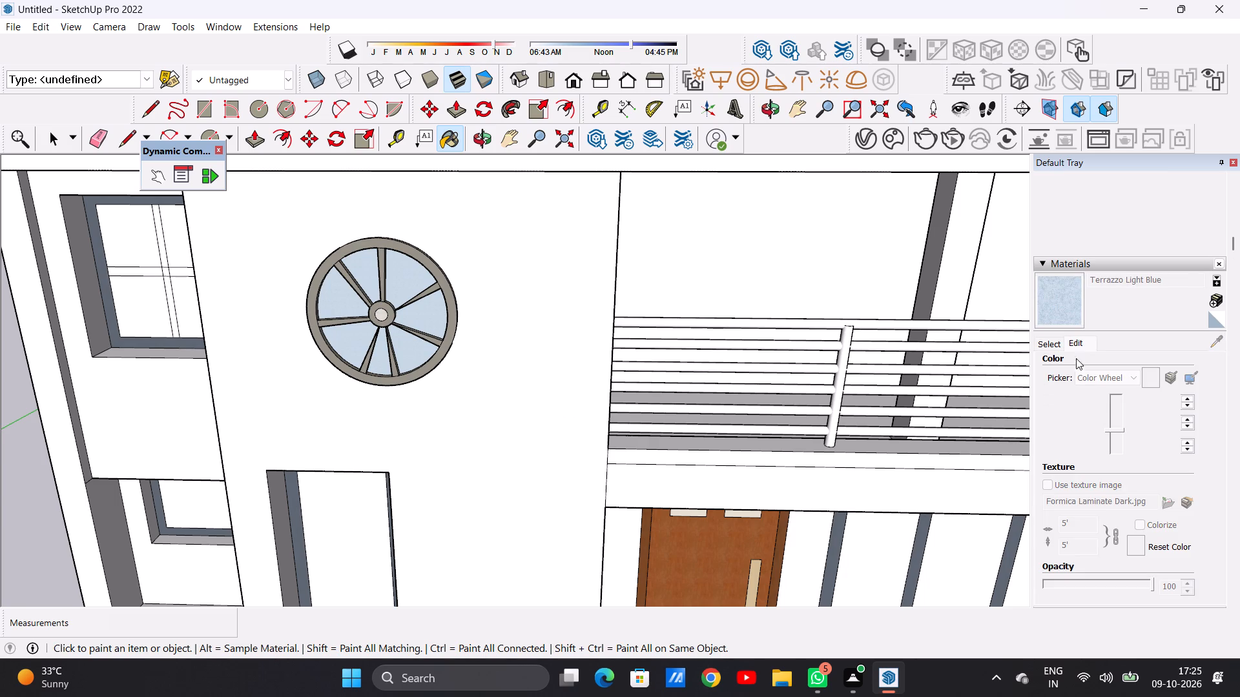
{"action": "scroll", "coordinate": [417, 316], "scroll_direction": "up", "scroll_amount": 6}
{"action": "left_click", "coordinate": [419, 317]}
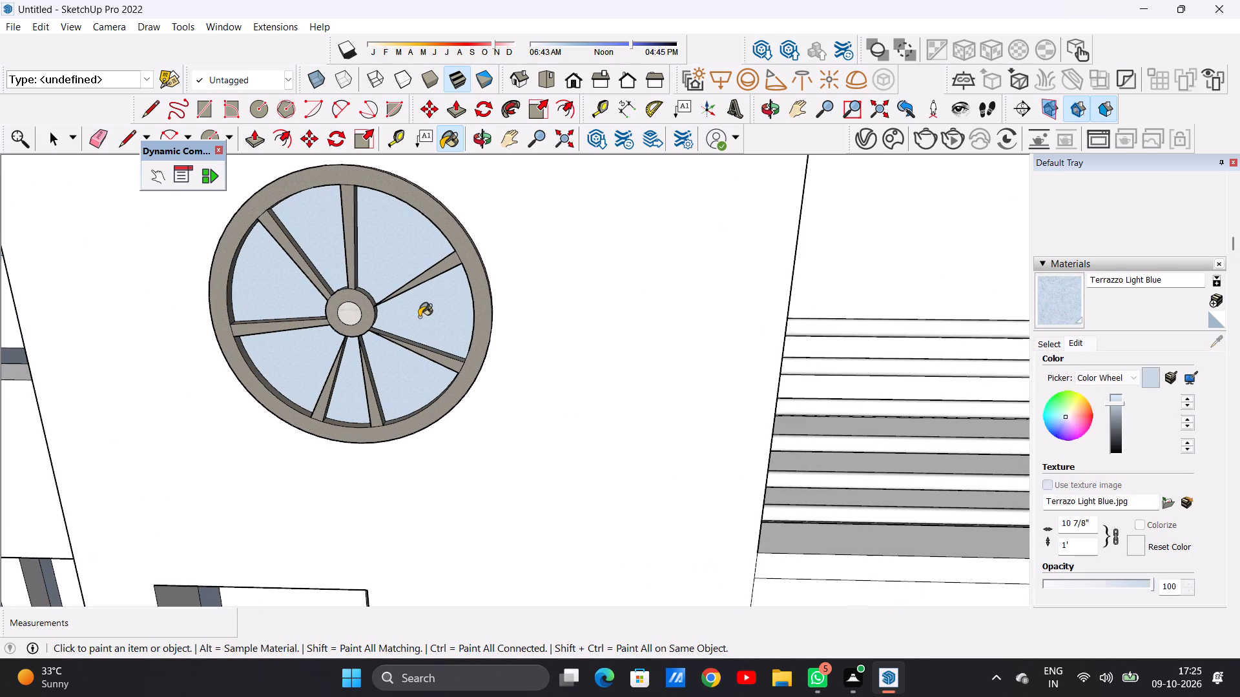
{"action": "scroll", "coordinate": [432, 312], "scroll_direction": "down", "scroll_amount": 5}
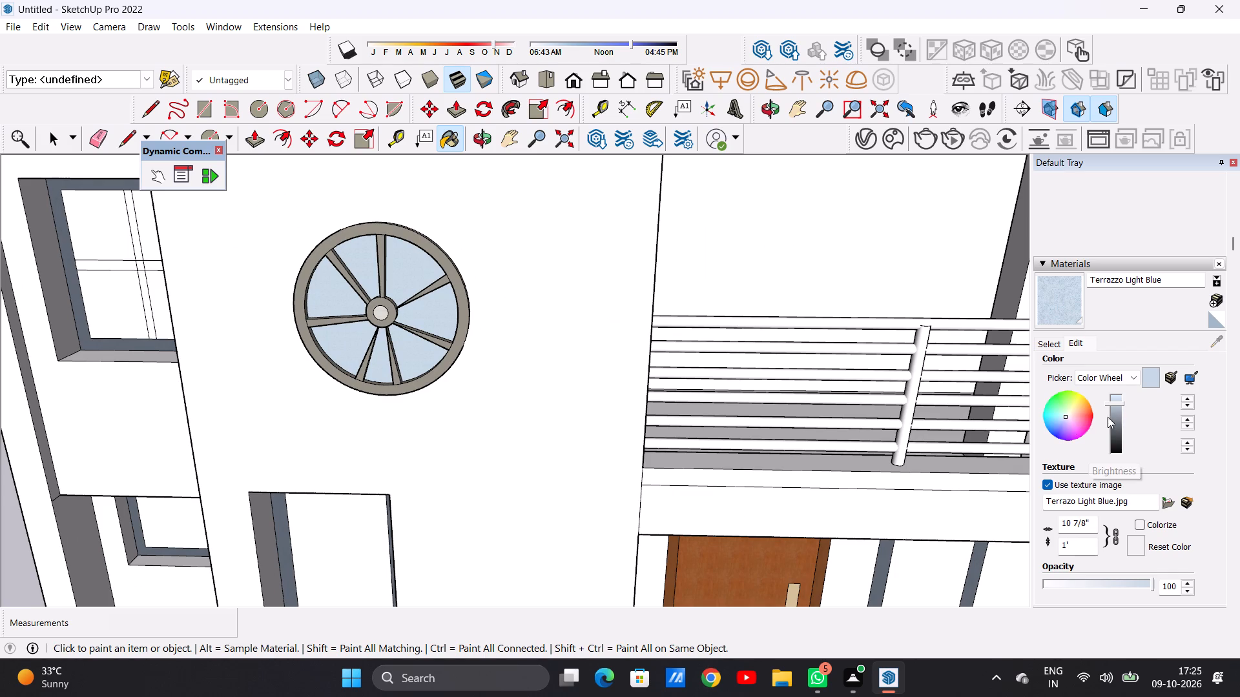
{"action": "left_click", "coordinate": [1115, 414]}
Paint the front face of the projecting wall around the wheel ornament with the darkened Terrazzo Light Blue.
{"action": "scroll", "coordinate": [467, 318], "scroll_direction": "down", "scroll_amount": 2}
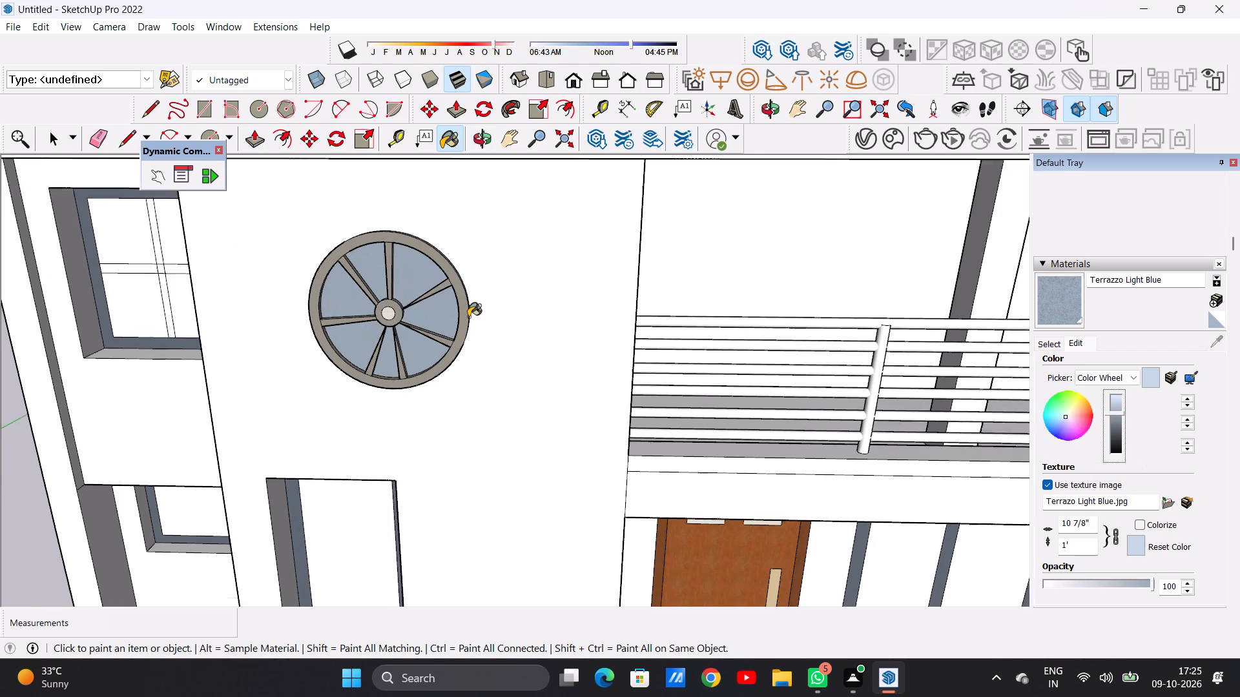
{"action": "scroll", "coordinate": [468, 317], "scroll_direction": "down", "scroll_amount": 7}
{"action": "scroll", "coordinate": [478, 314], "scroll_direction": "up", "scroll_amount": 4}
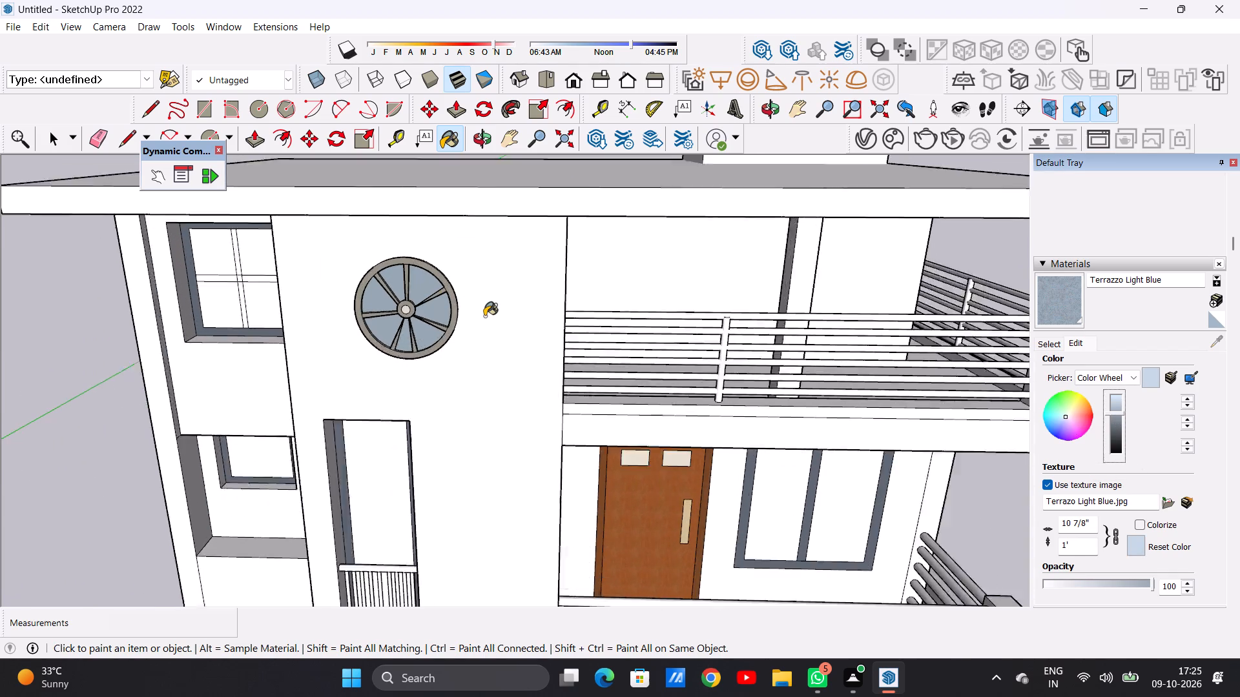
{"action": "scroll", "coordinate": [484, 316], "scroll_direction": "up", "scroll_amount": 1}
{"action": "left_click", "coordinate": [498, 307]}
{"action": "scroll", "coordinate": [431, 338], "scroll_direction": "down", "scroll_amount": 9}
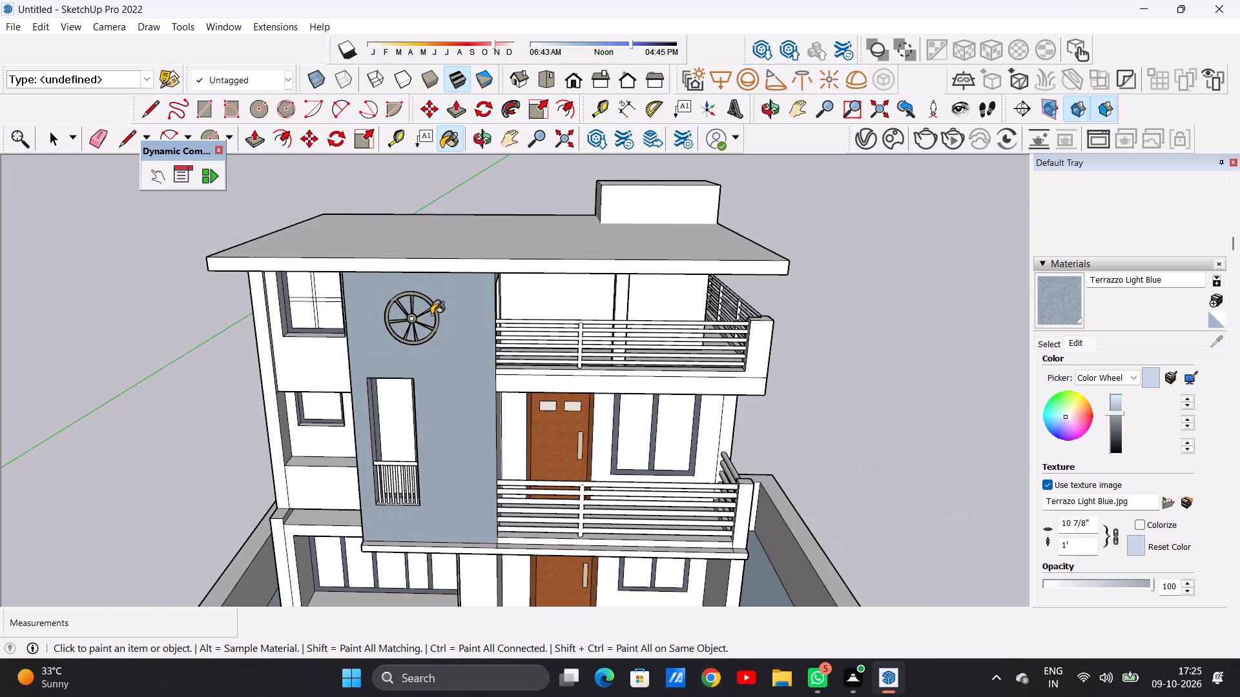
{"action": "scroll", "coordinate": [455, 336], "scroll_direction": "down", "scroll_amount": 5}
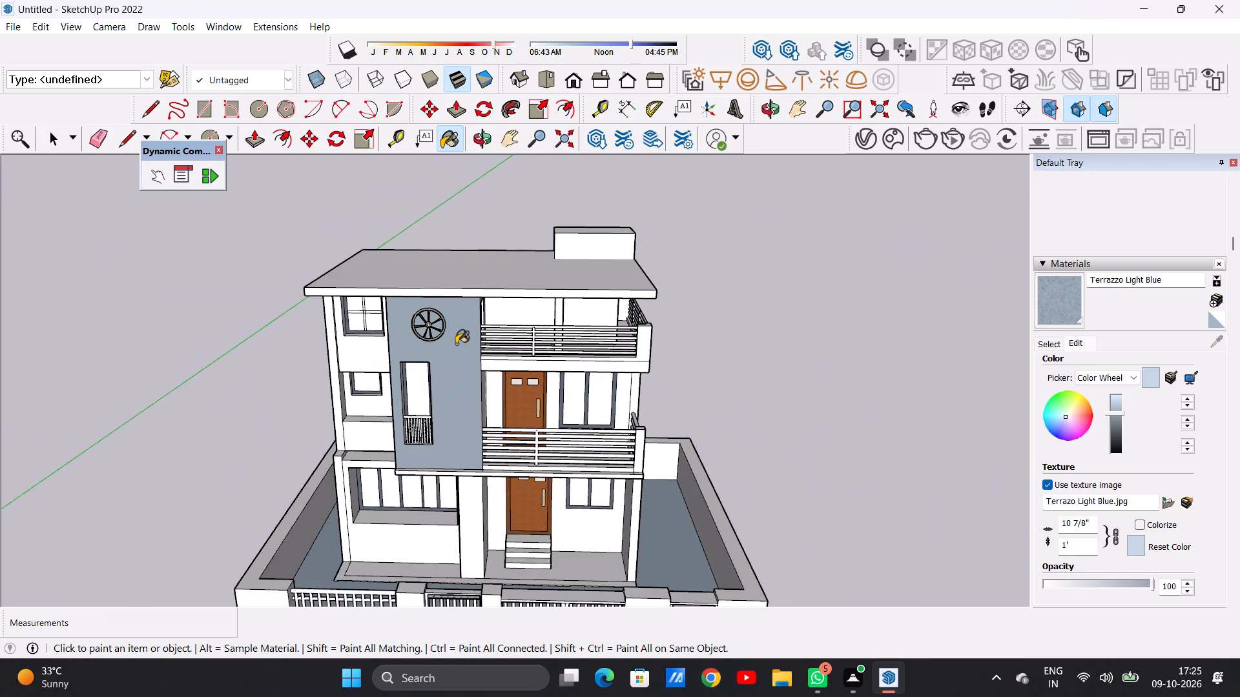
Paint the wheel wall's side faces at the top-floor and middle-floor balconies with the darkened Terrazzo Light Blue.
{"action": "middle_click_drag", "start_coordinate": [451, 350], "coordinate": [337, 340]}
{"action": "scroll", "coordinate": [453, 330], "scroll_direction": "up", "scroll_amount": 17}
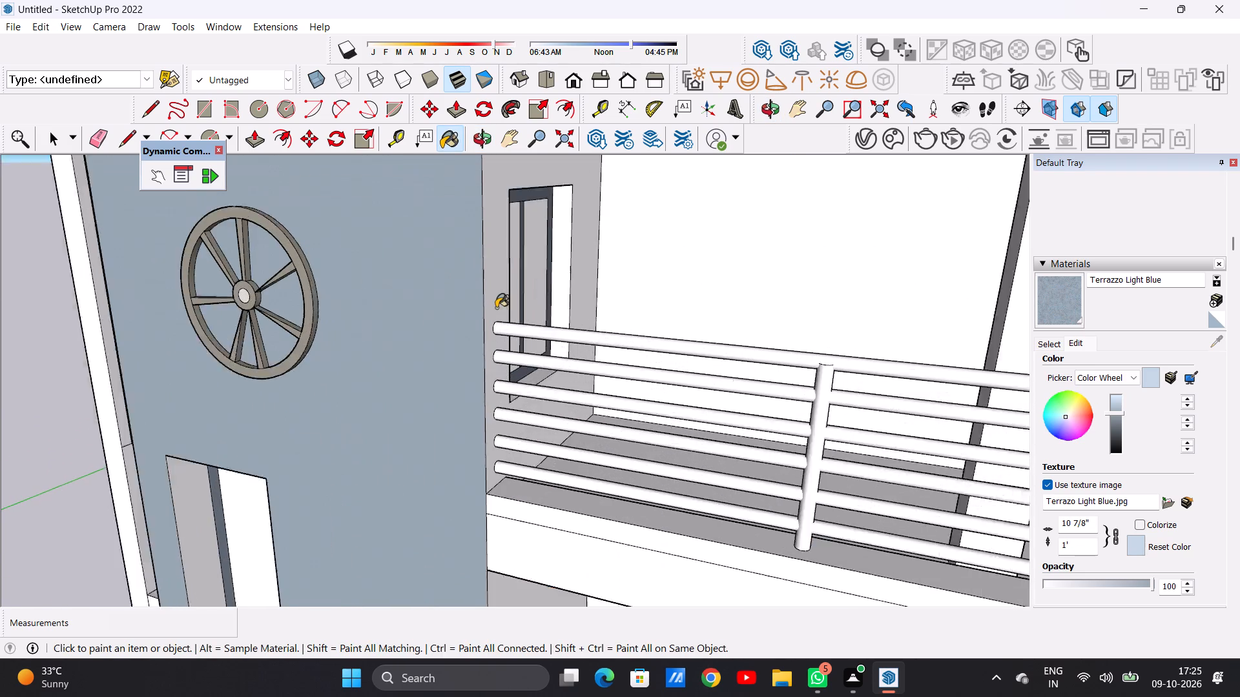
{"action": "scroll", "coordinate": [496, 308], "scroll_direction": "up", "scroll_amount": 3}
{"action": "left_click", "coordinate": [488, 293]}
{"action": "scroll", "coordinate": [488, 293], "scroll_direction": "down", "scroll_amount": 6}
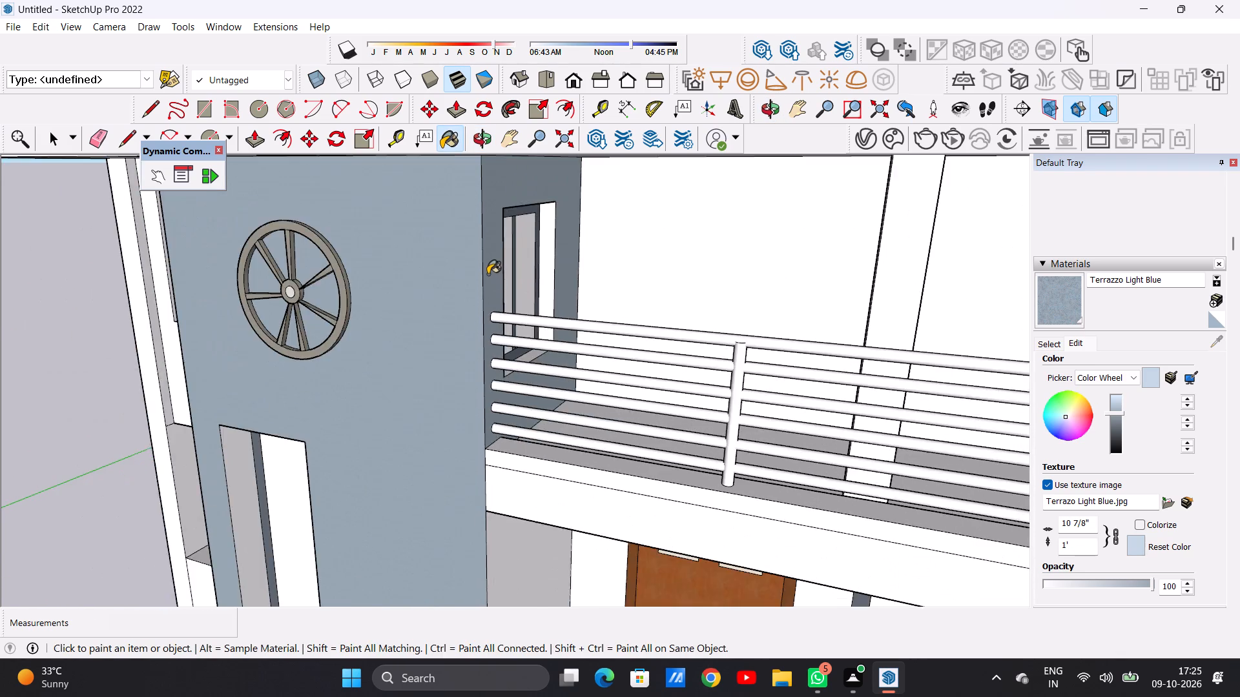
{"action": "scroll", "coordinate": [488, 274], "scroll_direction": "down", "scroll_amount": 8}
{"action": "scroll", "coordinate": [502, 401], "scroll_direction": "up", "scroll_amount": 12}
{"action": "left_click", "coordinate": [488, 409]}
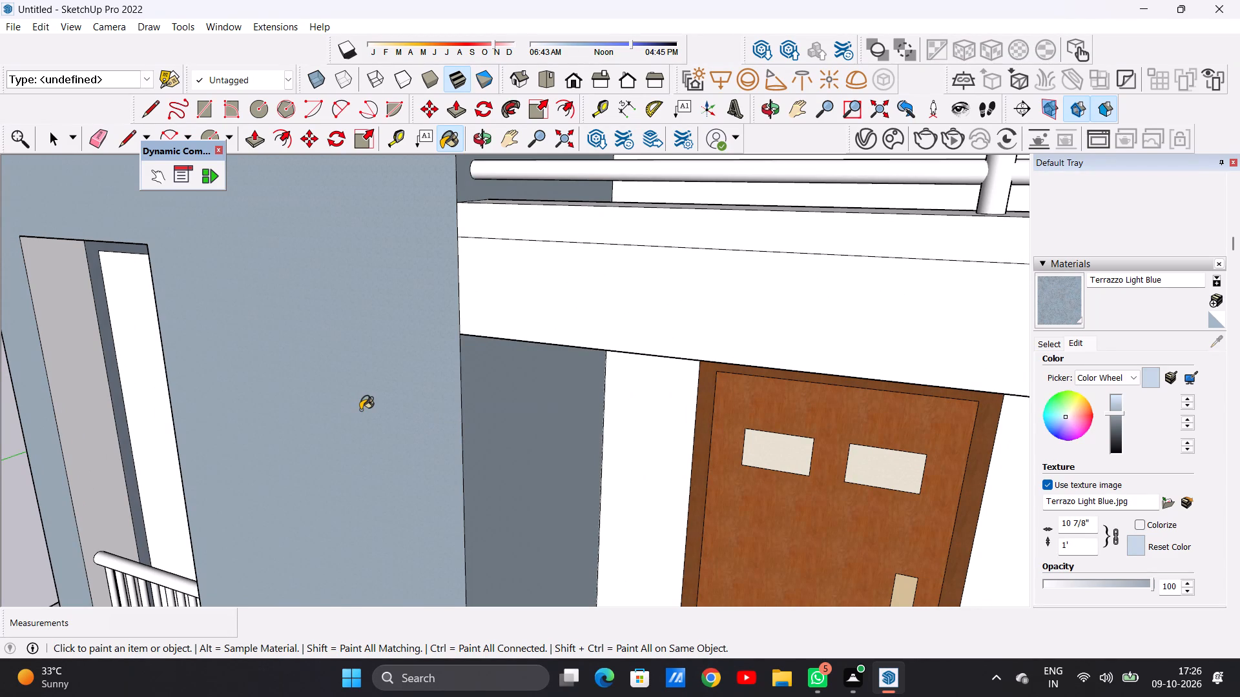
Paint the wheel wall's opposite side face, next to the small windows, with the darkened Terrazzo Light Blue.
{"action": "scroll", "coordinate": [333, 389], "scroll_direction": "down", "scroll_amount": 20}
{"action": "scroll", "coordinate": [333, 389], "scroll_direction": "down", "scroll_amount": 2}
{"action": "middle_click_drag", "start_coordinate": [236, 400], "coordinate": [470, 403]}
{"action": "middle_click_drag", "start_coordinate": [242, 432], "coordinate": [382, 432]}
{"action": "scroll", "coordinate": [364, 425], "scroll_direction": "up", "scroll_amount": 5}
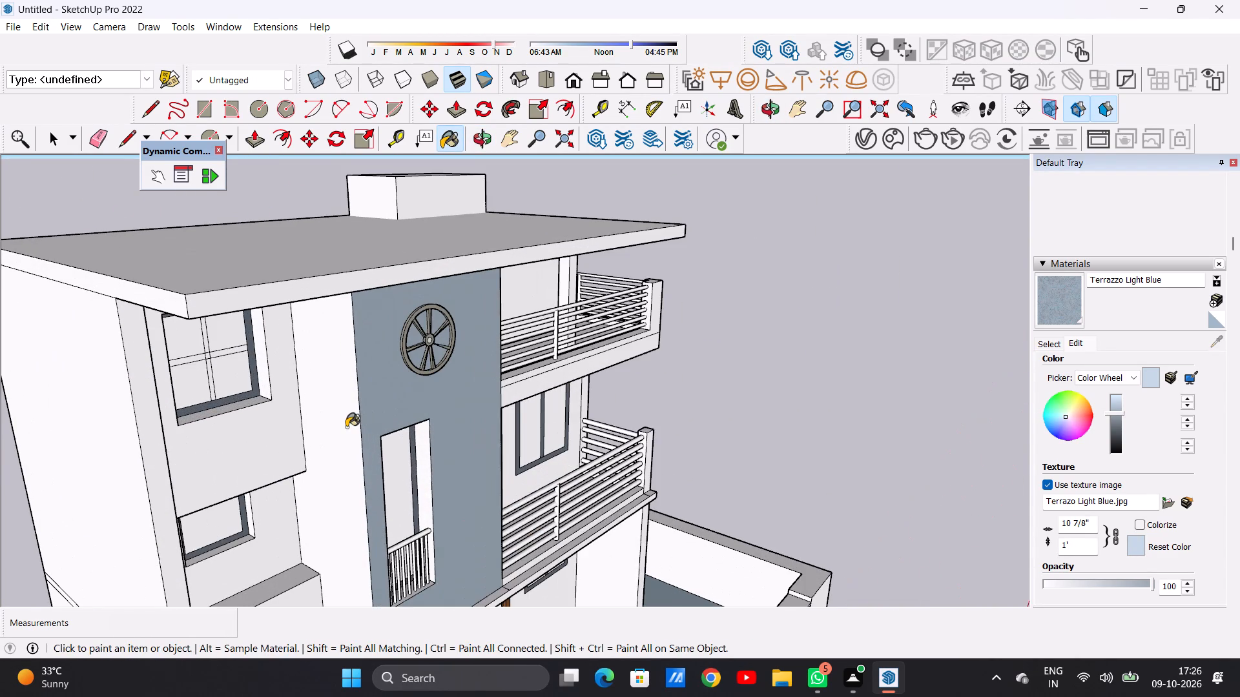
{"action": "left_click", "coordinate": [346, 427]}
{"action": "scroll", "coordinate": [282, 462], "scroll_direction": "down", "scroll_amount": 14}
Inspect the painted wheel wall and the balcony sides of the house from several angles for unpainted faces.
{"action": "scroll", "coordinate": [335, 520], "scroll_direction": "up", "scroll_amount": 7}
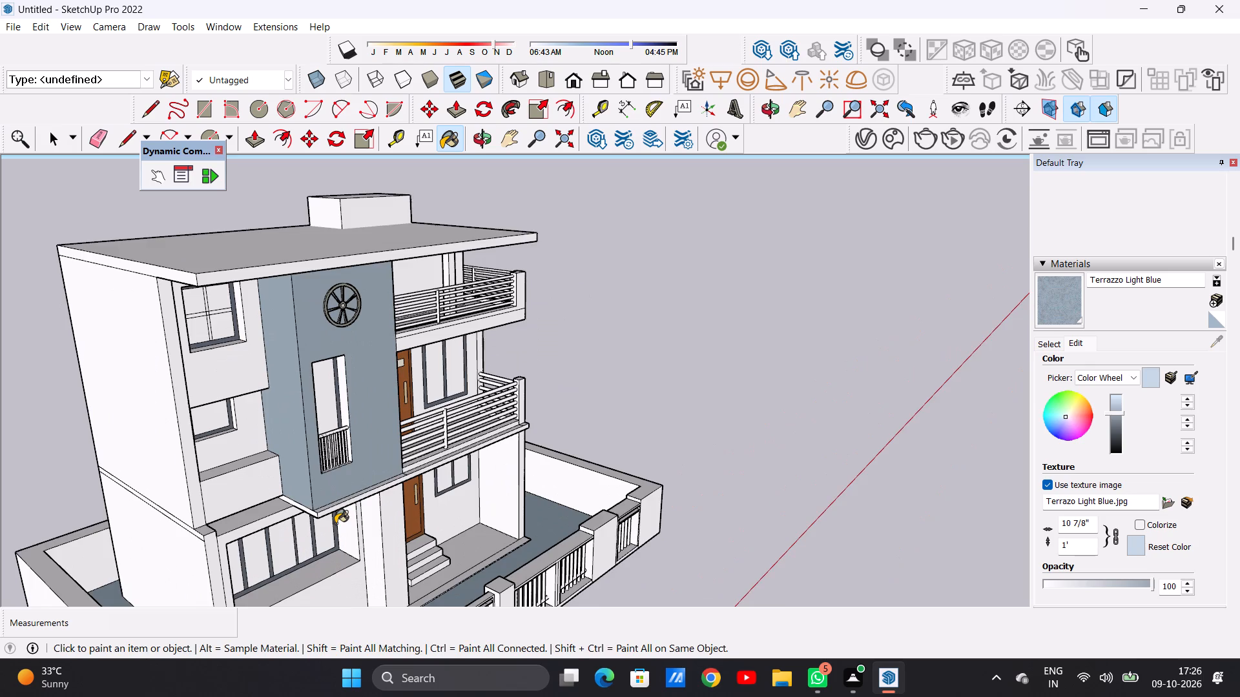
{"action": "scroll", "coordinate": [335, 523], "scroll_direction": "up", "scroll_amount": 1}
{"action": "middle_click_drag", "start_coordinate": [318, 518], "coordinate": [172, 510]}
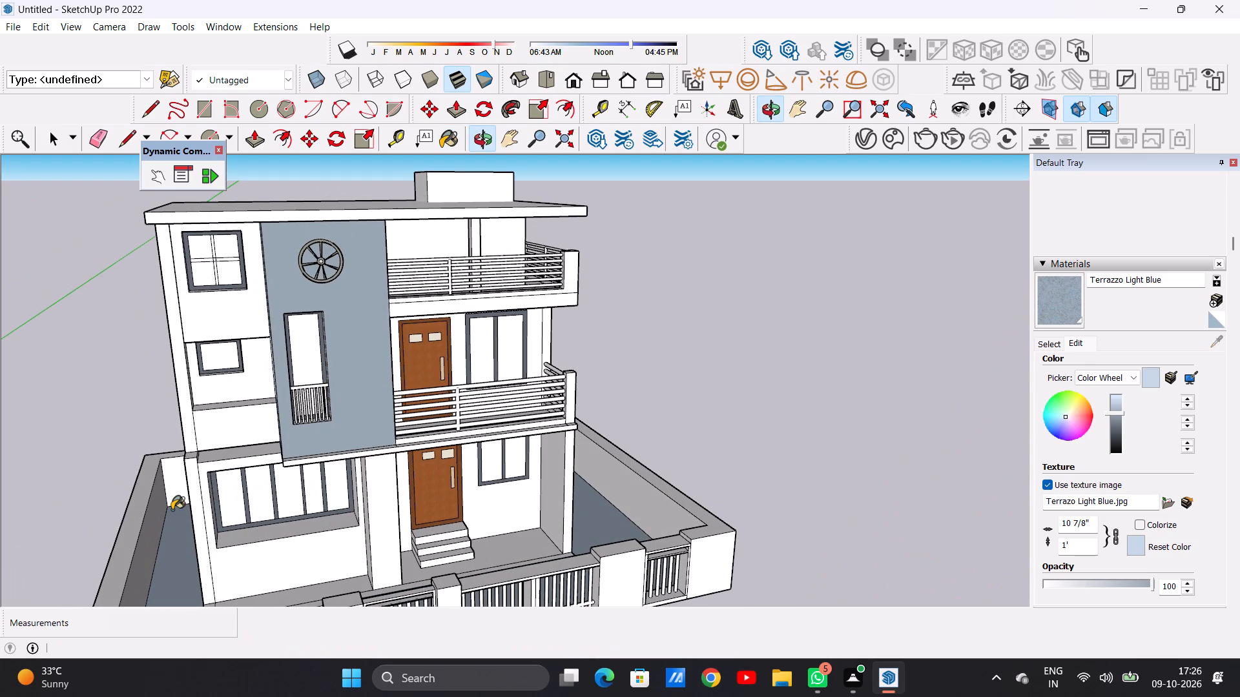
{"action": "scroll", "coordinate": [299, 511], "scroll_direction": "up", "scroll_amount": 4}
{"action": "middle_click_drag", "start_coordinate": [305, 493], "coordinate": [260, 493]}
{"action": "scroll", "coordinate": [260, 493], "scroll_direction": "up", "scroll_amount": 2}
{"action": "scroll", "coordinate": [286, 521], "scroll_direction": "down", "scroll_amount": 13}
{"action": "middle_click_drag", "start_coordinate": [318, 421], "coordinate": [121, 398]}
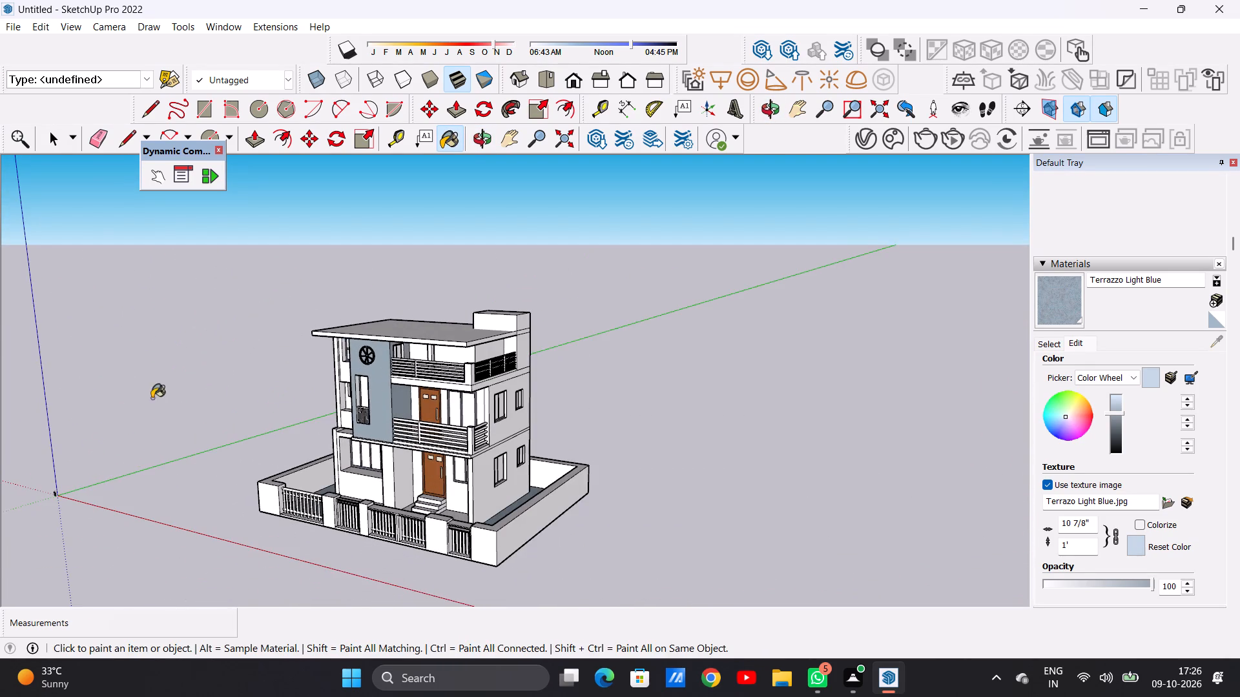
{"action": "scroll", "coordinate": [433, 397], "scroll_direction": "up", "scroll_amount": 6}
{"action": "scroll", "coordinate": [381, 411], "scroll_direction": "up", "scroll_amount": 7}
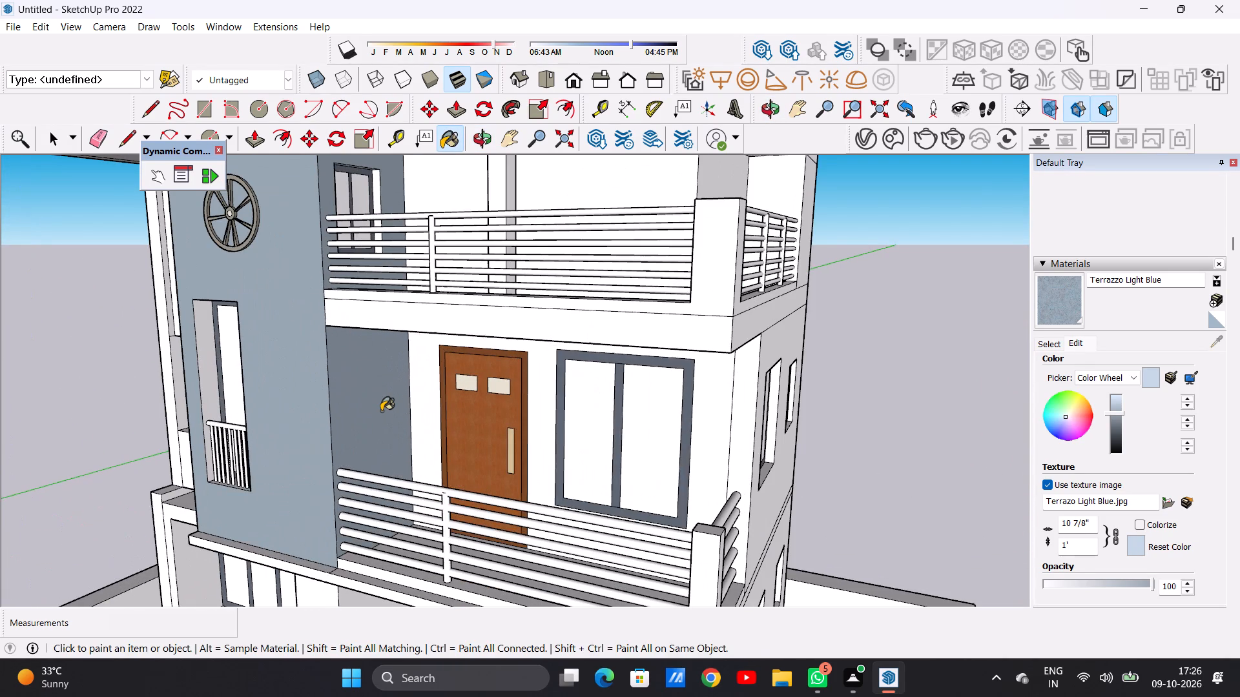
{"action": "key", "text": "space"}
{"action": "scroll", "coordinate": [311, 399], "scroll_direction": "down", "scroll_amount": 12}
{"action": "middle_click", "coordinate": [284, 367]}
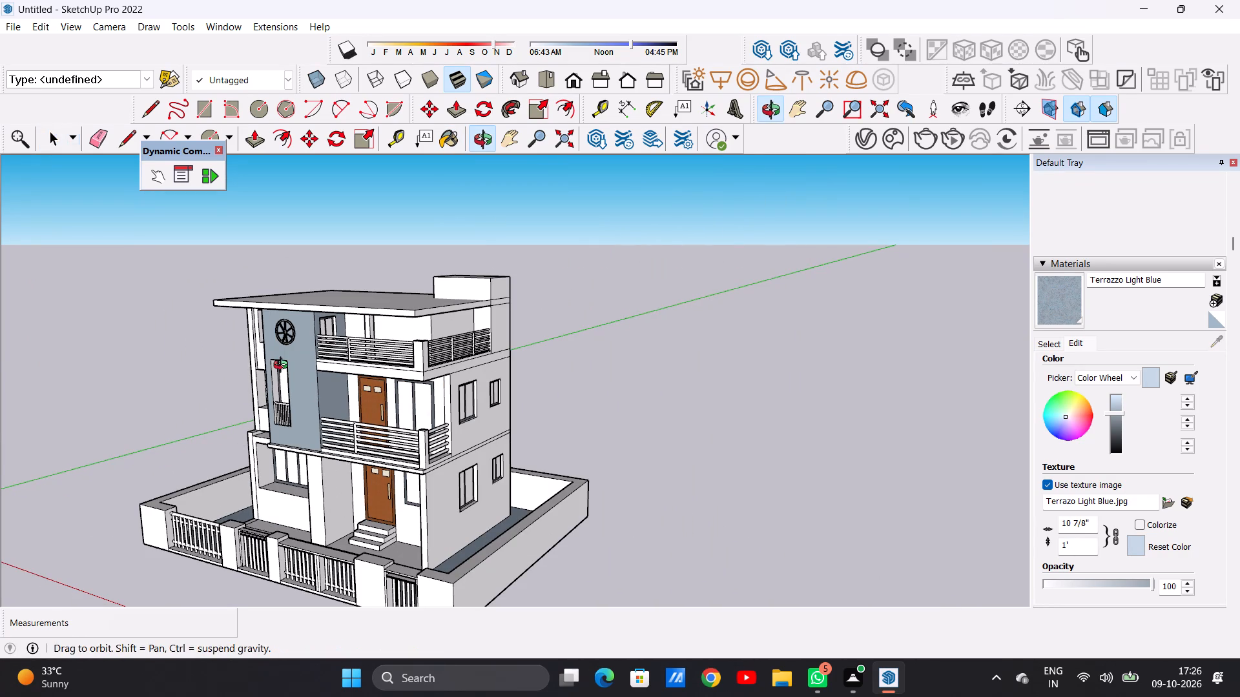
{"action": "middle_click_drag", "start_coordinate": [231, 406], "coordinate": [427, 390]}
{"action": "scroll", "coordinate": [460, 397], "scroll_direction": "down", "scroll_amount": 2}
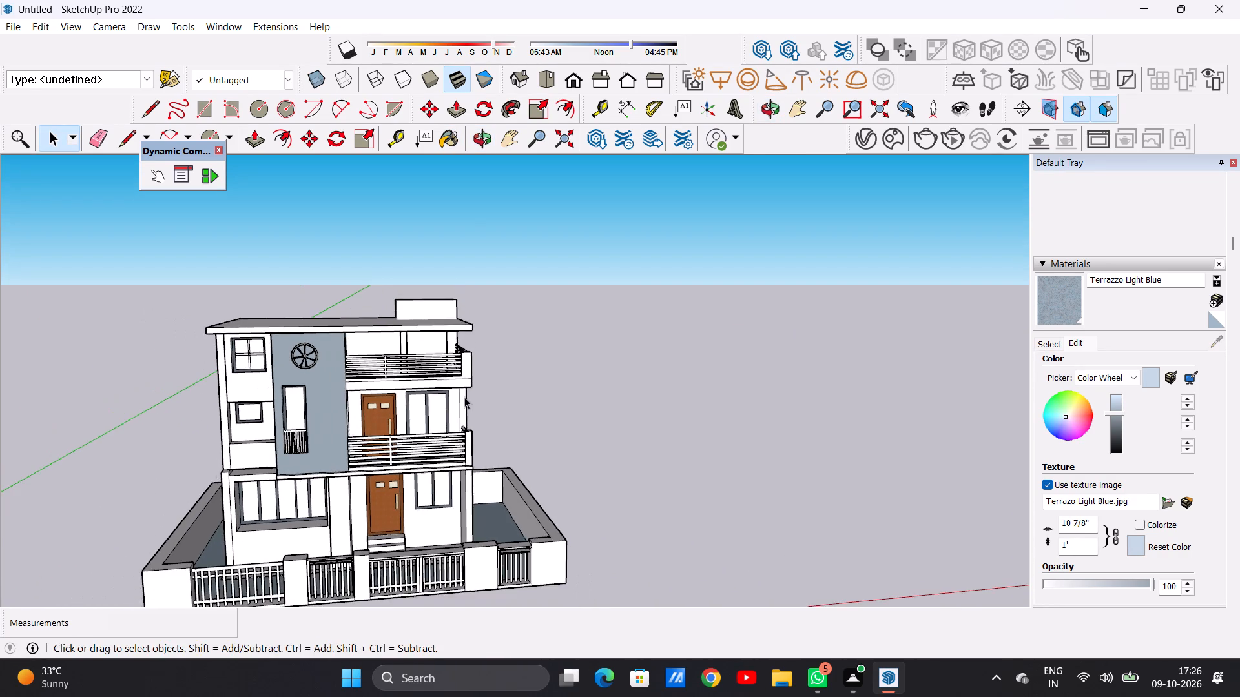
{"action": "scroll", "coordinate": [464, 397], "scroll_direction": "down", "scroll_amount": 10}
{"action": "middle_click_drag", "start_coordinate": [422, 429], "coordinate": [325, 429]}
{"action": "scroll", "coordinate": [411, 365], "scroll_direction": "up", "scroll_amount": 8}
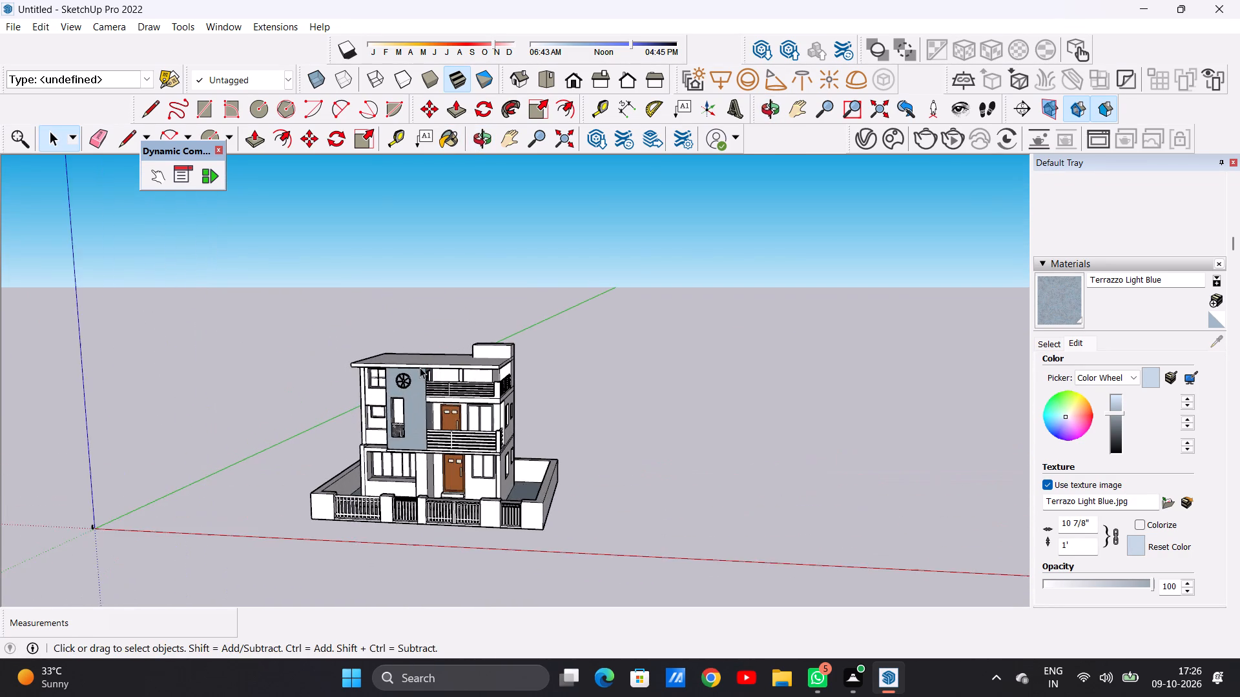
{"action": "scroll", "coordinate": [419, 371], "scroll_direction": "up", "scroll_amount": 9}
{"action": "scroll", "coordinate": [429, 383], "scroll_direction": "down", "scroll_amount": 1}
{"action": "scroll", "coordinate": [429, 383], "scroll_direction": "up", "scroll_amount": 6}
{"action": "middle_click_drag", "start_coordinate": [434, 372], "coordinate": [222, 390]}
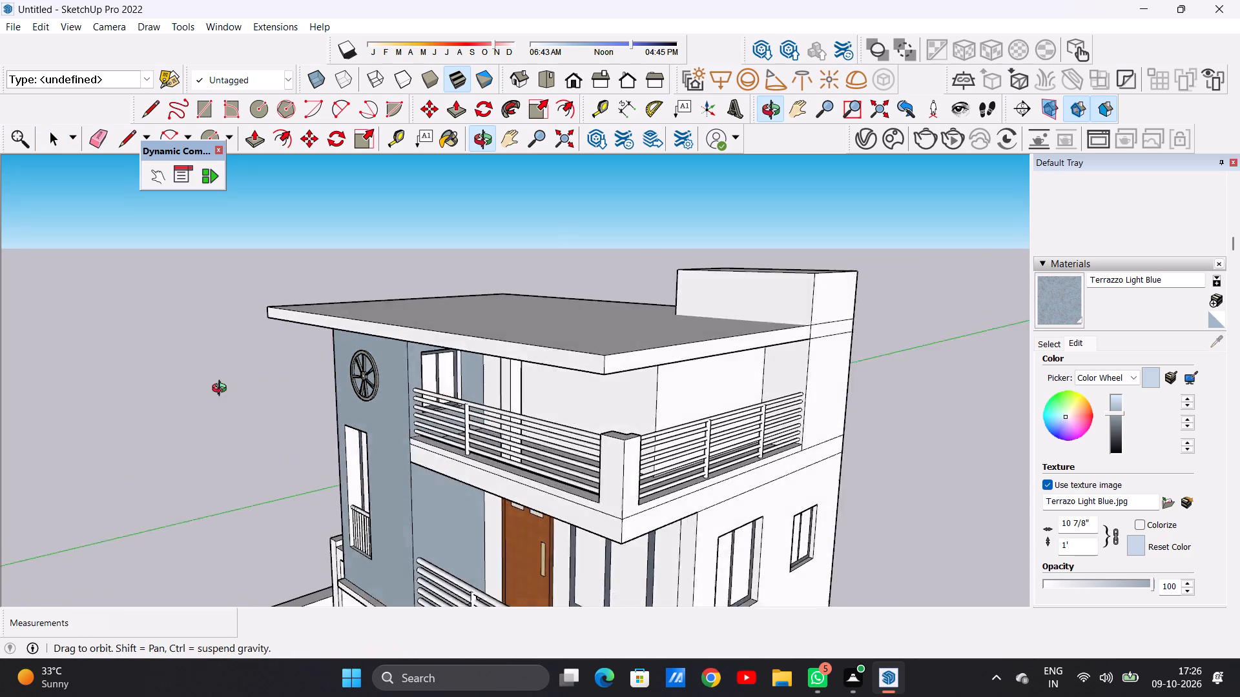
{"action": "middle_click_drag", "start_coordinate": [222, 390], "coordinate": [457, 400]}
Paint the white reveal face of the top-floor balcony window in the wheel wall's side with Terrazzo Light Blue.
{"action": "scroll", "coordinate": [441, 394], "scroll_direction": "up", "scroll_amount": 6}
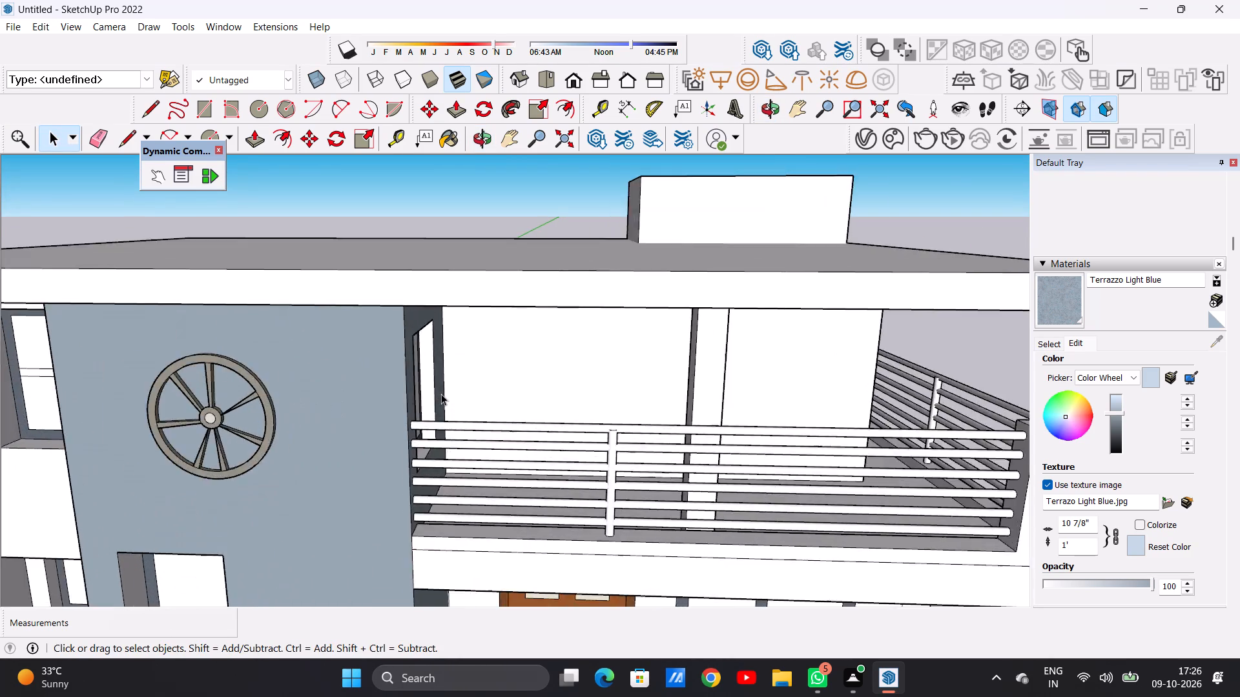
{"action": "scroll", "coordinate": [441, 394], "scroll_direction": "up", "scroll_amount": 5}
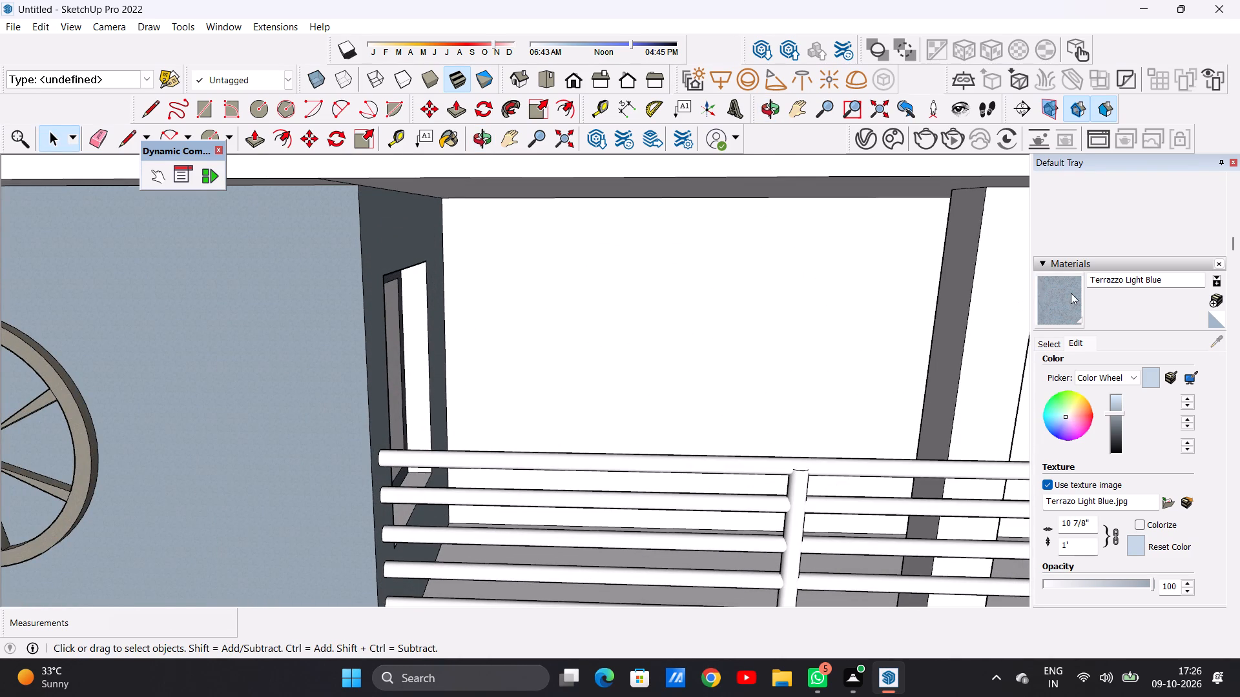
{"action": "left_click", "coordinate": [1071, 293]}
{"action": "scroll", "coordinate": [418, 355], "scroll_direction": "up", "scroll_amount": 5}
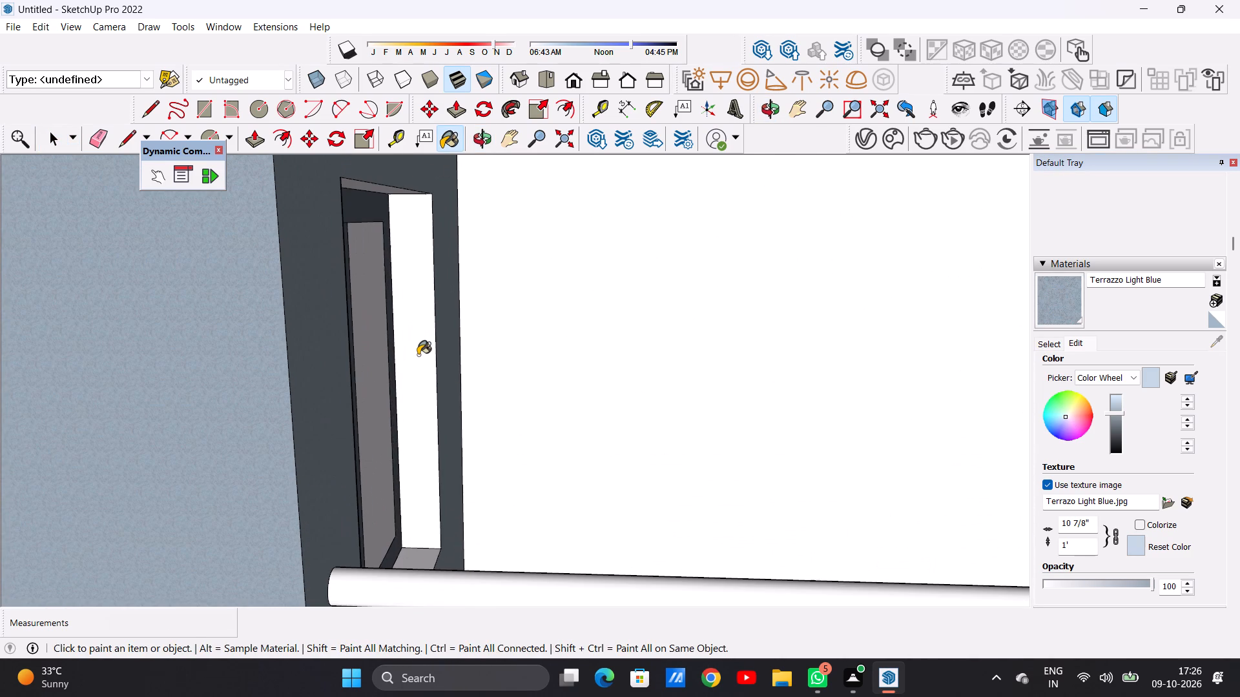
{"action": "left_click", "coordinate": [418, 355]}
{"action": "scroll", "coordinate": [395, 374], "scroll_direction": "down", "scroll_amount": 11}
{"action": "middle_click_drag", "start_coordinate": [468, 372], "coordinate": [148, 392]}
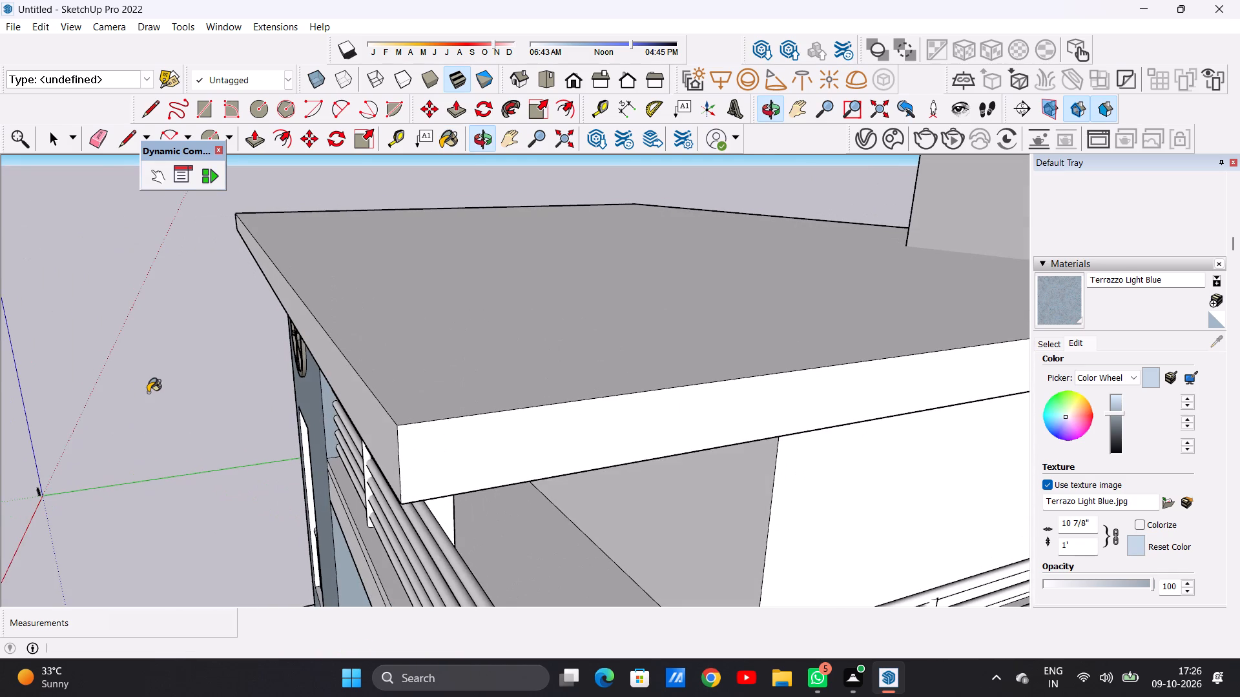
{"action": "middle_click_drag", "start_coordinate": [542, 506], "coordinate": [490, 455]}
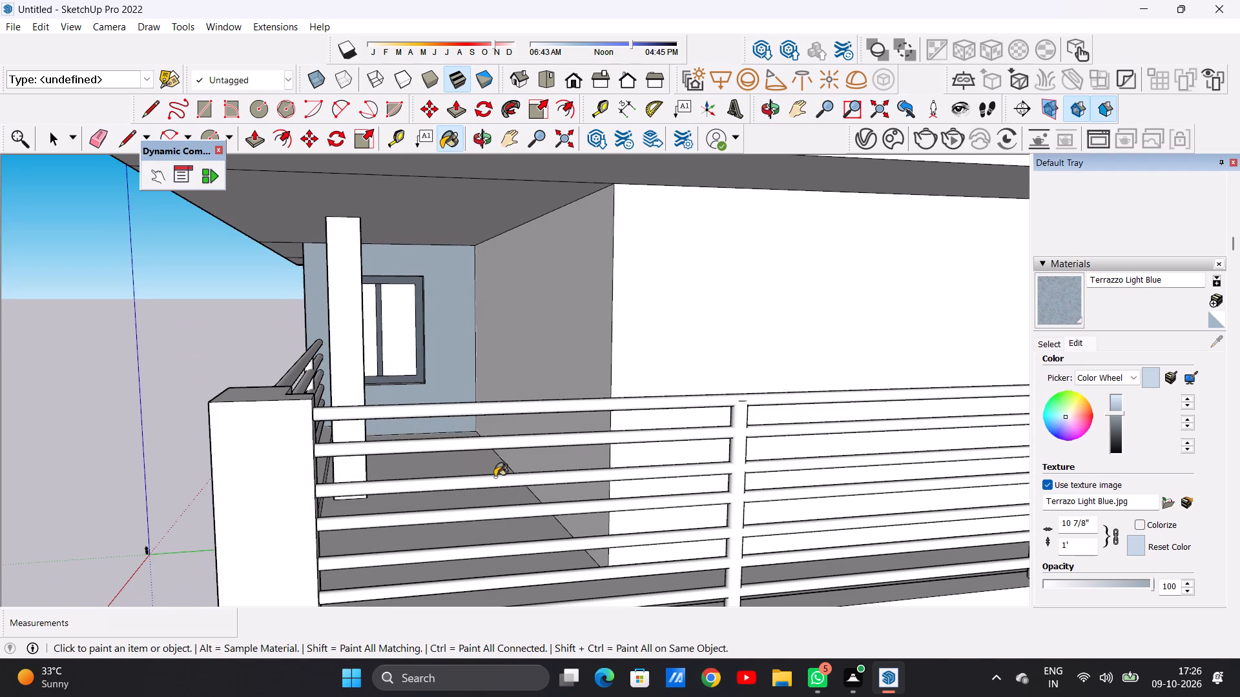
Paint the top reveal face of the top-floor balcony window in the wheel wall's side with Terrazzo Light Blue.
{"action": "scroll", "coordinate": [380, 339], "scroll_direction": "up", "scroll_amount": 6}
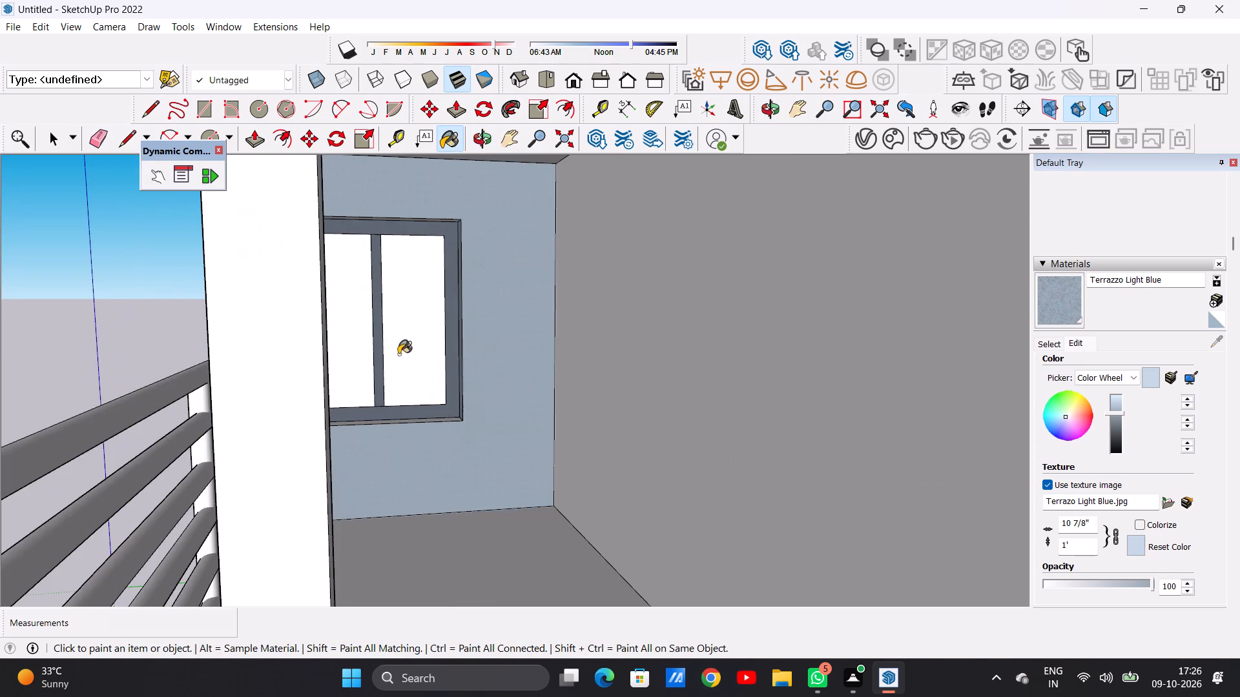
{"action": "middle_click_drag", "start_coordinate": [384, 383], "coordinate": [308, 460]}
{"action": "middle_click_drag", "start_coordinate": [308, 460], "coordinate": [388, 412]}
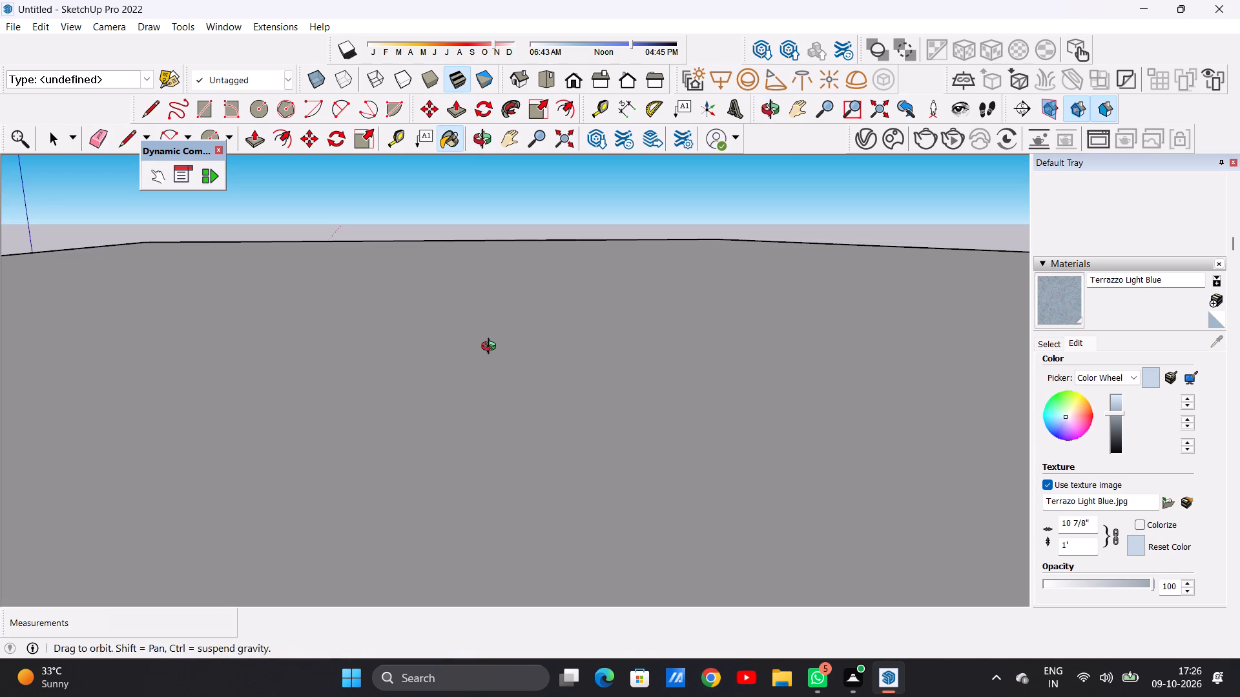
{"action": "middle_click", "coordinate": [491, 348]}
{"action": "scroll", "coordinate": [474, 344], "scroll_direction": "down", "scroll_amount": 19}
{"action": "middle_click_drag", "start_coordinate": [387, 512], "coordinate": [389, 480]}
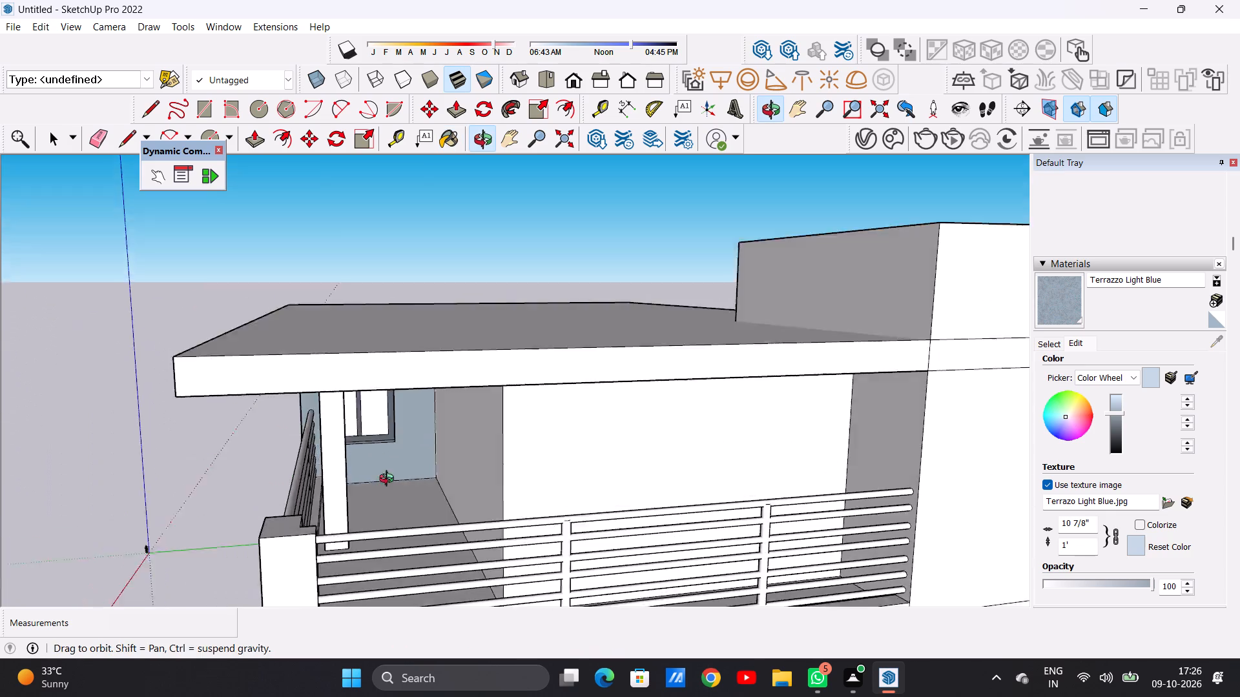
{"action": "middle_click_drag", "start_coordinate": [389, 480], "coordinate": [393, 456]}
{"action": "scroll", "coordinate": [395, 390], "scroll_direction": "up", "scroll_amount": 14}
{"action": "middle_click_drag", "start_coordinate": [282, 459], "coordinate": [209, 461]}
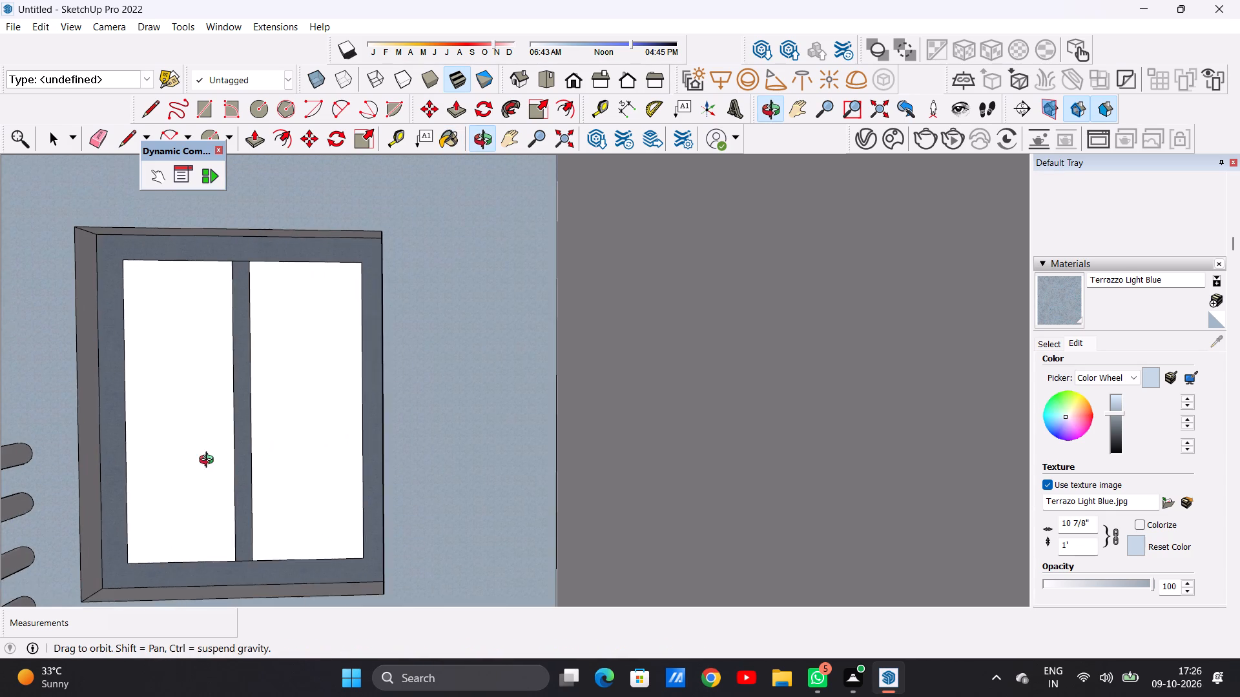
{"action": "middle_click_drag", "start_coordinate": [209, 461], "coordinate": [192, 469]}
{"action": "middle_click_drag", "start_coordinate": [192, 469], "coordinate": [438, 440]}
{"action": "scroll", "coordinate": [438, 439], "scroll_direction": "up", "scroll_amount": 1}
{"action": "scroll", "coordinate": [416, 444], "scroll_direction": "down", "scroll_amount": 7}
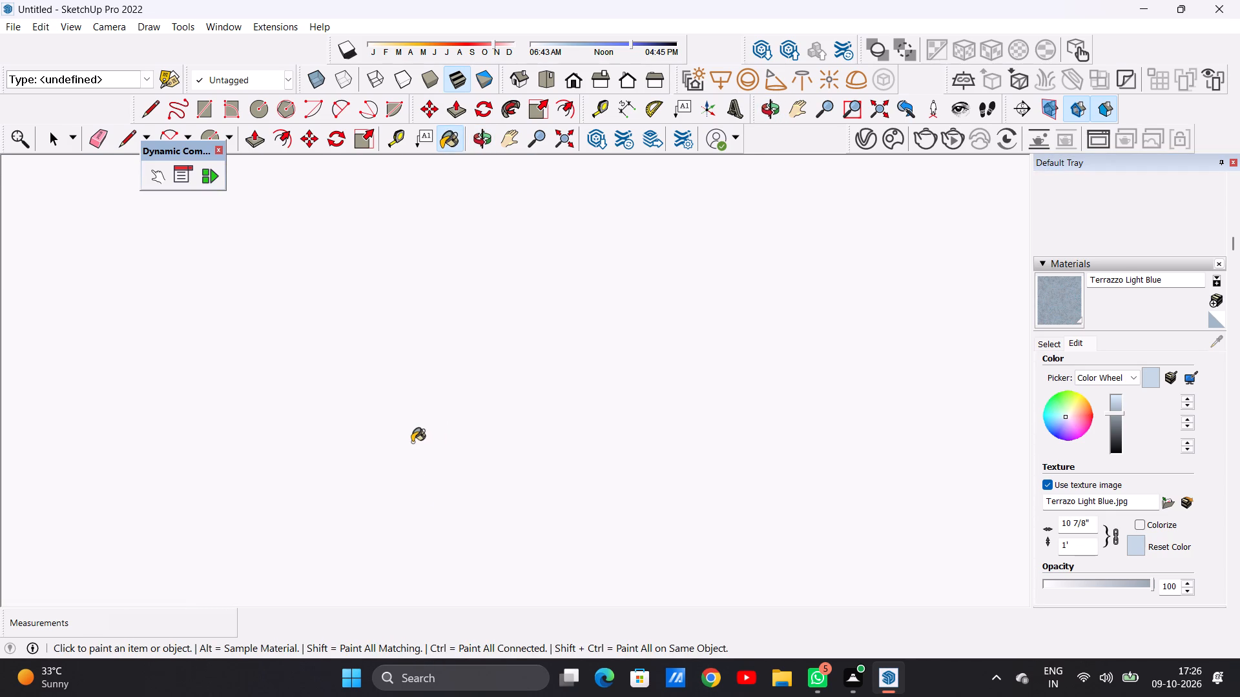
{"action": "scroll", "coordinate": [412, 442], "scroll_direction": "down", "scroll_amount": 20}
{"action": "scroll", "coordinate": [412, 442], "scroll_direction": "down", "scroll_amount": 20}
{"action": "scroll", "coordinate": [412, 442], "scroll_direction": "down", "scroll_amount": 3}
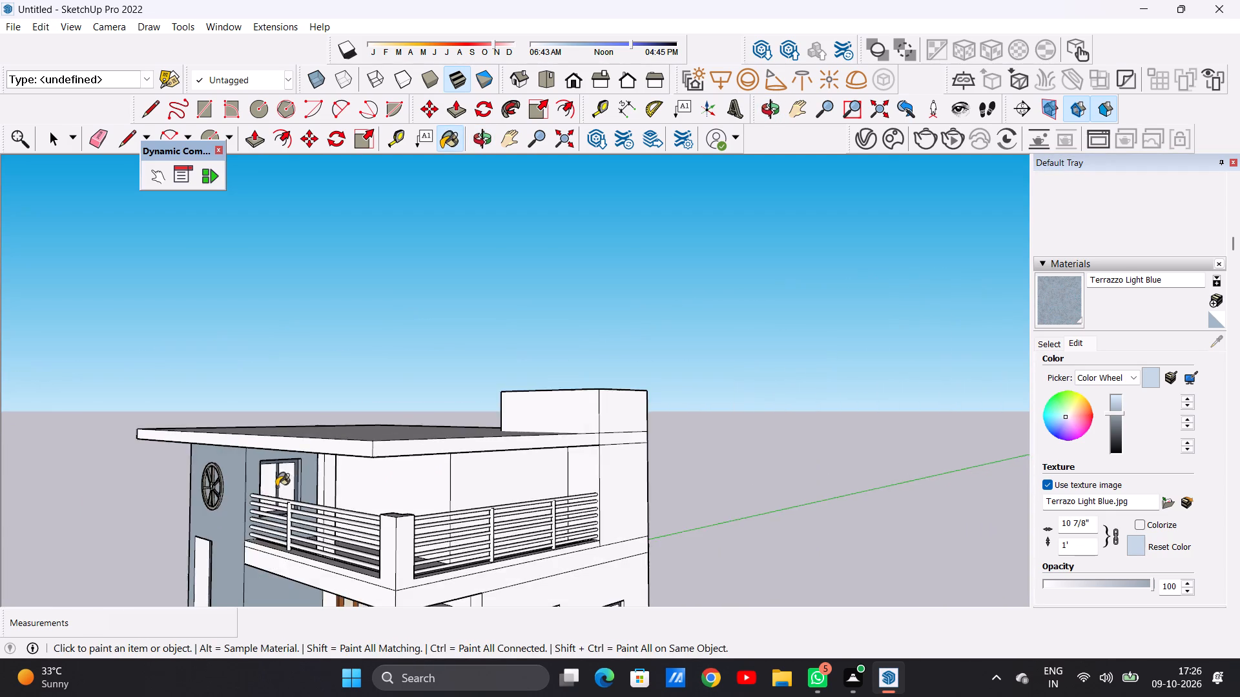
{"action": "scroll", "coordinate": [301, 472], "scroll_direction": "up", "scroll_amount": 20}
{"action": "scroll", "coordinate": [301, 472], "scroll_direction": "up", "scroll_amount": 3}
{"action": "middle_click_drag", "start_coordinate": [276, 489], "coordinate": [277, 420]}
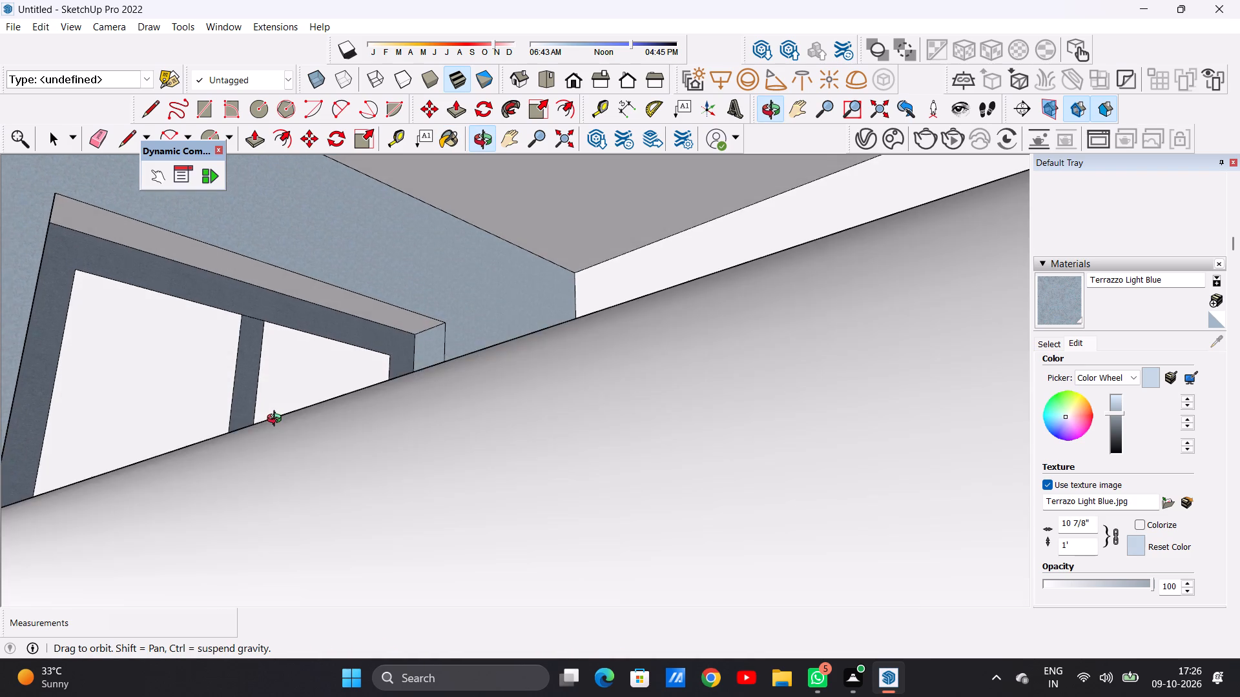
{"action": "middle_click_drag", "start_coordinate": [277, 420], "coordinate": [284, 466]}
{"action": "scroll", "coordinate": [291, 343], "scroll_direction": "up", "scroll_amount": 7}
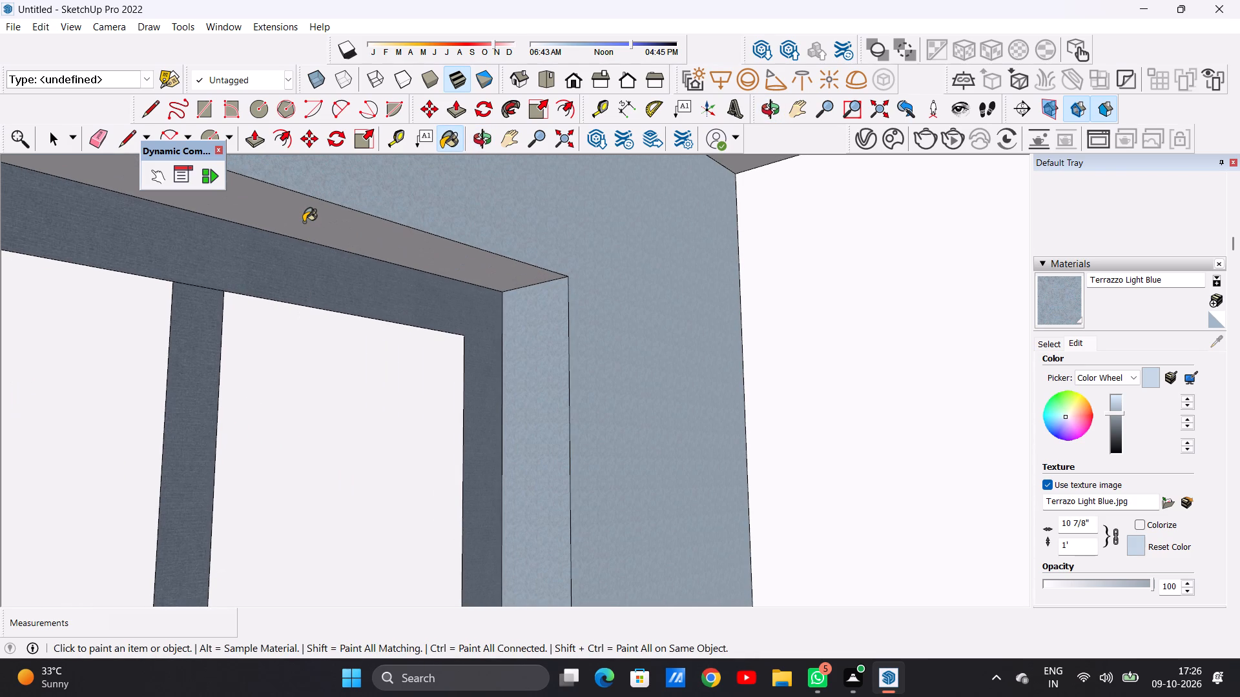
{"action": "left_click", "coordinate": [304, 222]}
Paint the remaining side reveal and sill faces of the top-floor balcony window with Terrazzo Light Blue.
{"action": "scroll", "coordinate": [378, 472], "scroll_direction": "down", "scroll_amount": 16}
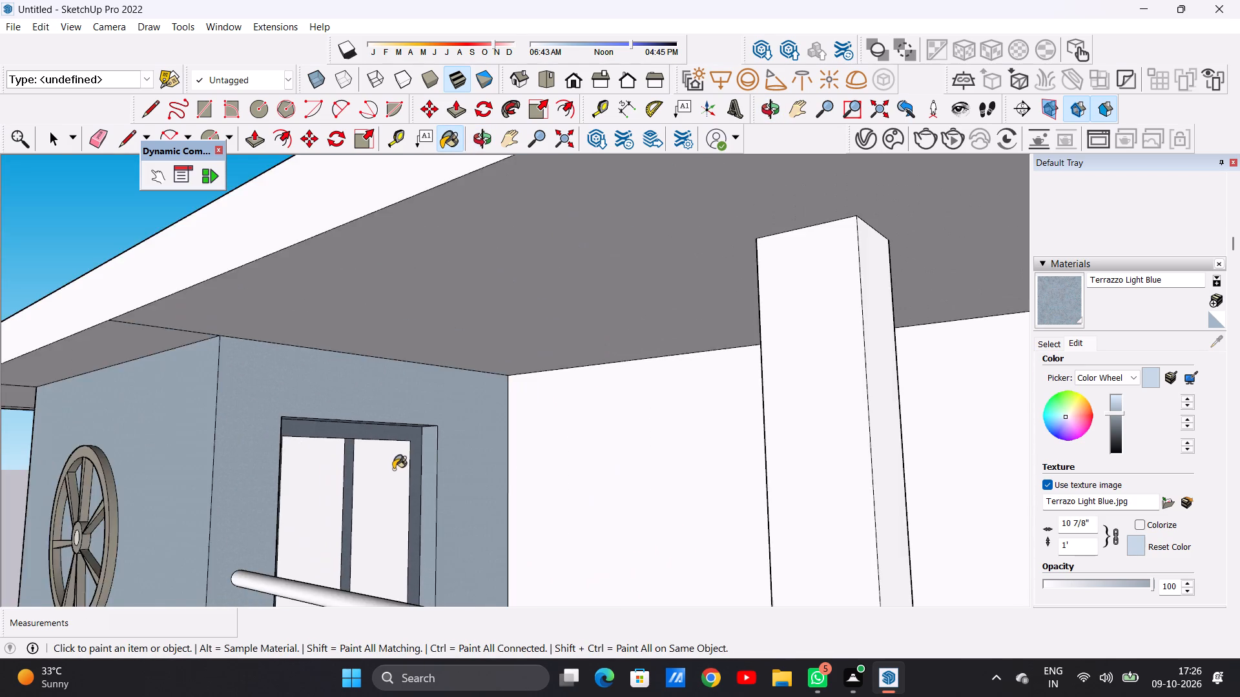
{"action": "scroll", "coordinate": [393, 469], "scroll_direction": "down", "scroll_amount": 5}
{"action": "middle_click_drag", "start_coordinate": [329, 520], "coordinate": [154, 539]}
{"action": "scroll", "coordinate": [517, 511], "scroll_direction": "up", "scroll_amount": 2}
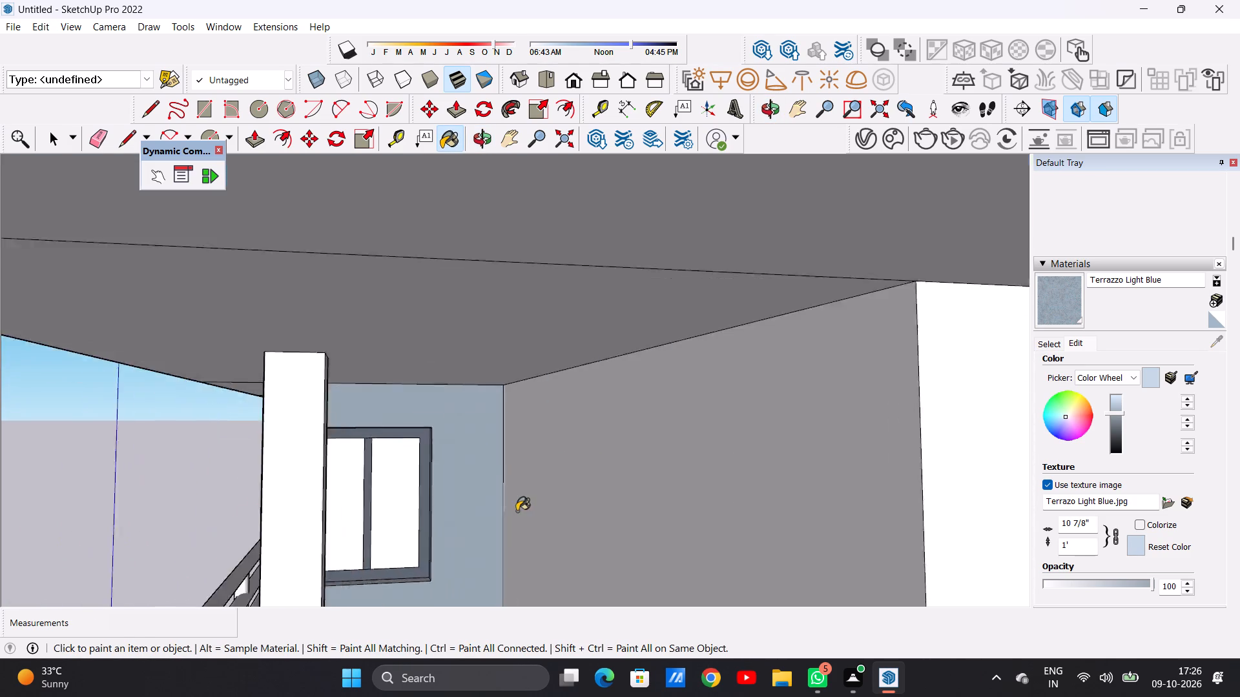
{"action": "scroll", "coordinate": [517, 511], "scroll_direction": "up", "scroll_amount": 9}
{"action": "scroll", "coordinate": [214, 526], "scroll_direction": "up", "scroll_amount": 4}
{"action": "left_click", "coordinate": [138, 509]}
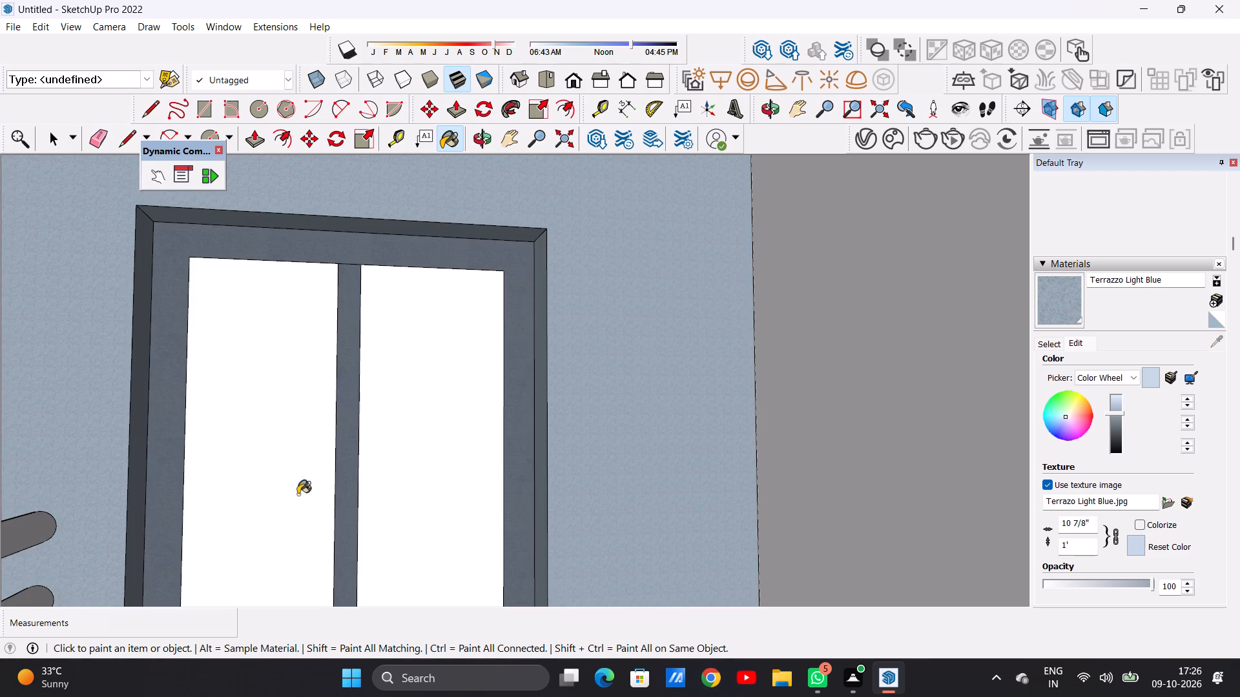
{"action": "scroll", "coordinate": [309, 491], "scroll_direction": "down", "scroll_amount": 10}
{"action": "middle_click_drag", "start_coordinate": [352, 520], "coordinate": [371, 523]}
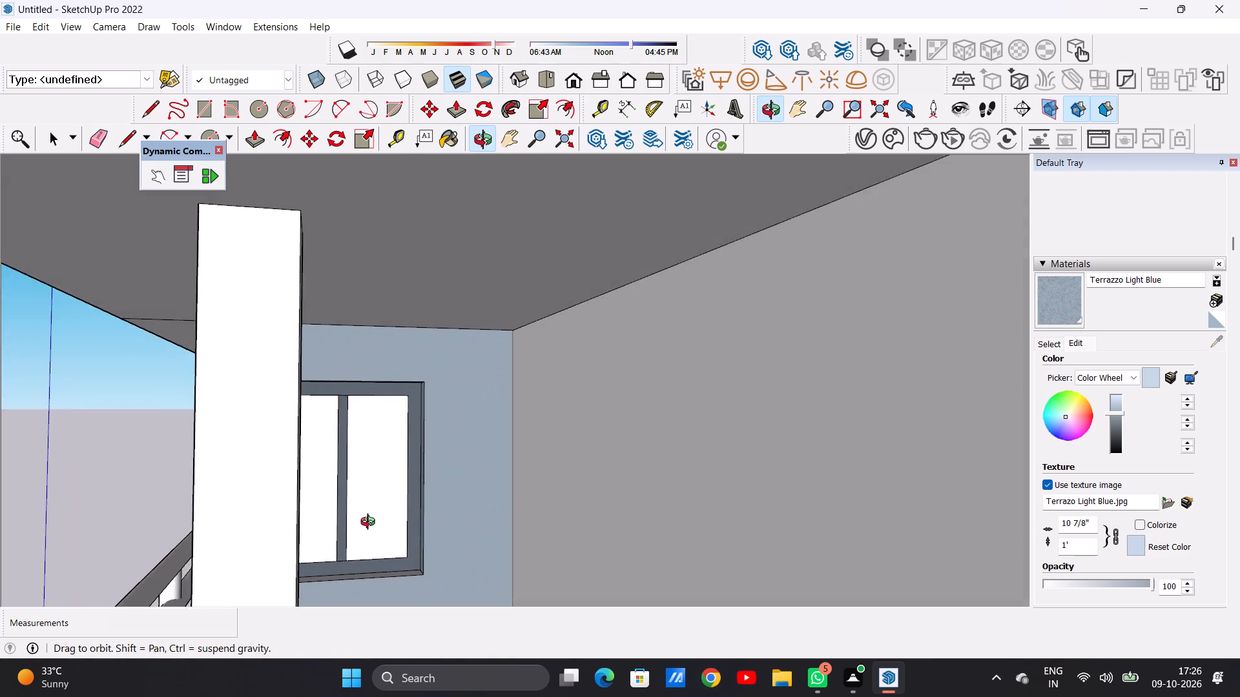
{"action": "middle_click_drag", "start_coordinate": [371, 523], "coordinate": [373, 509]}
{"action": "scroll", "coordinate": [401, 551], "scroll_direction": "up", "scroll_amount": 15}
{"action": "scroll", "coordinate": [410, 492], "scroll_direction": "down", "scroll_amount": 6}
{"action": "scroll", "coordinate": [425, 552], "scroll_direction": "up", "scroll_amount": 5}
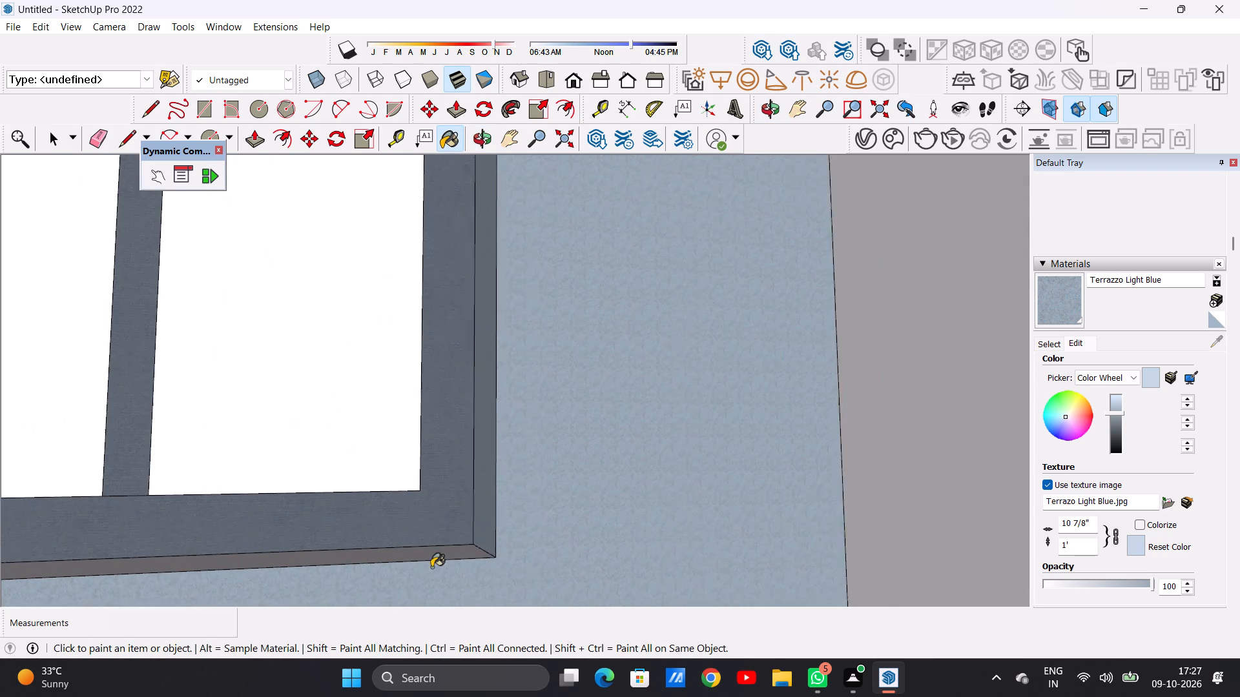
{"action": "scroll", "coordinate": [431, 567], "scroll_direction": "up", "scroll_amount": 2}
{"action": "left_click", "coordinate": [432, 557]}
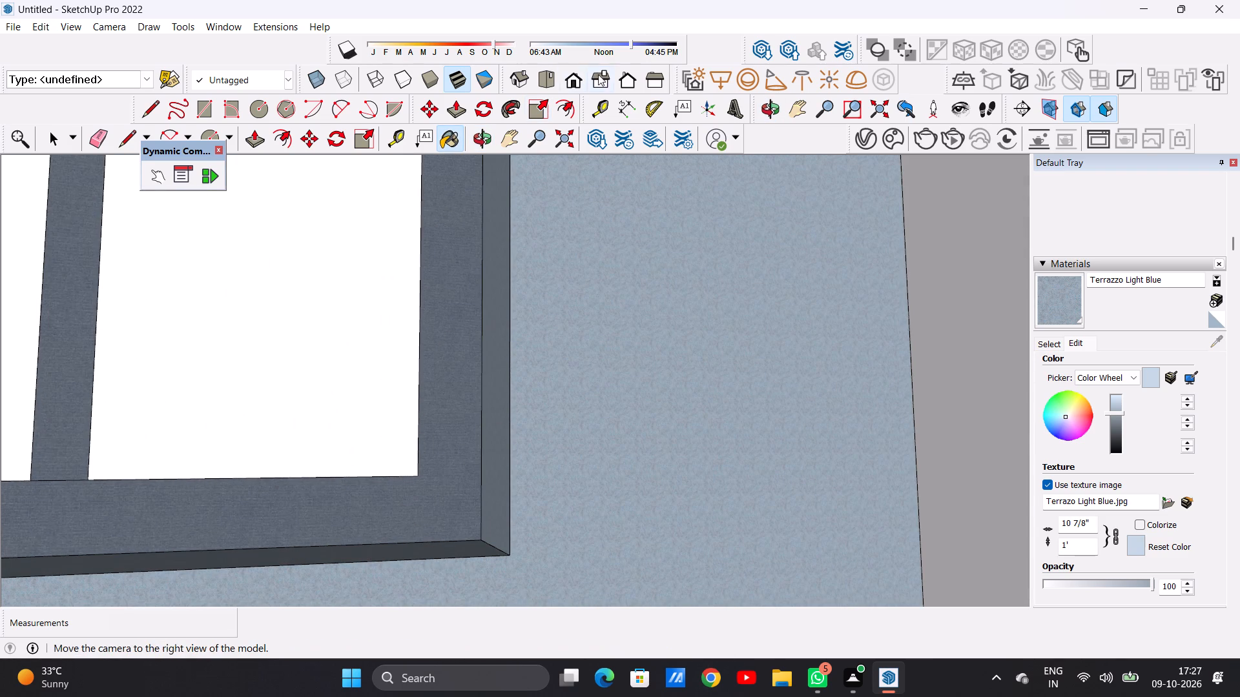
From the front view, paint the white circle at the centre of the wheel ornament's hub with Terrazzo Light Blue.
{"action": "left_click", "coordinate": [573, 81]}
{"action": "scroll", "coordinate": [495, 426], "scroll_direction": "down", "scroll_amount": 20}
{"action": "scroll", "coordinate": [495, 426], "scroll_direction": "down", "scroll_amount": 1}
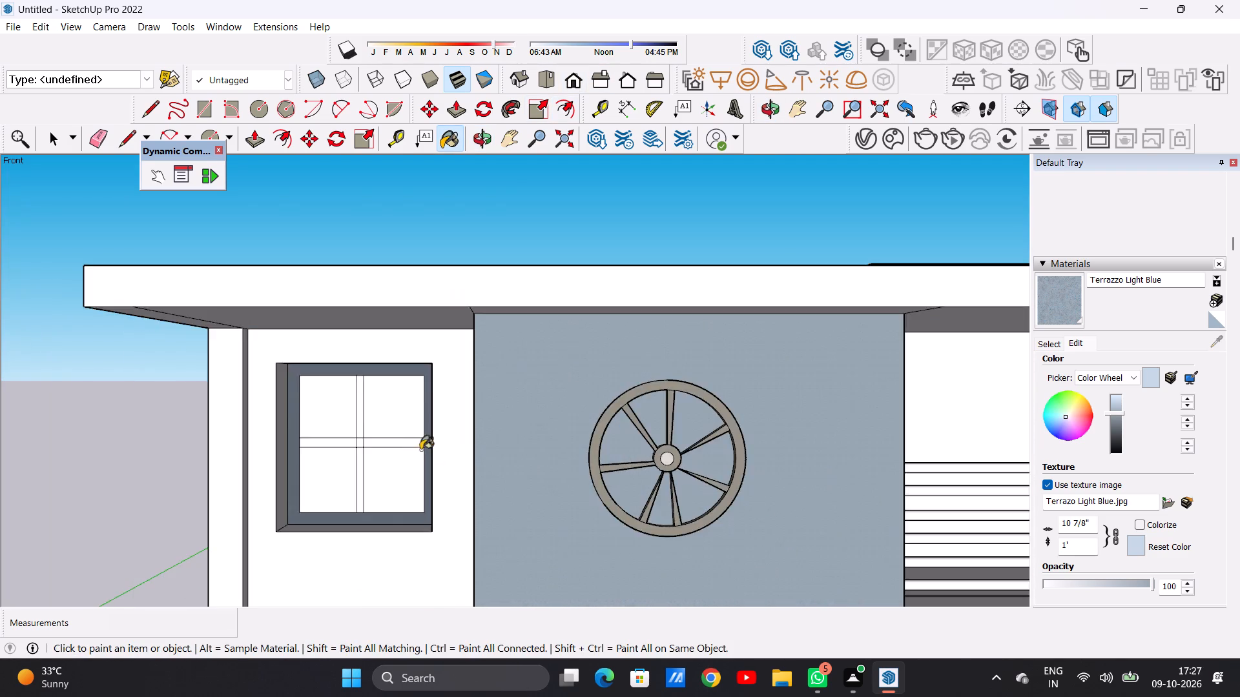
{"action": "scroll", "coordinate": [420, 450], "scroll_direction": "down", "scroll_amount": 9}
{"action": "scroll", "coordinate": [522, 478], "scroll_direction": "up", "scroll_amount": 7}
{"action": "scroll", "coordinate": [492, 434], "scroll_direction": "up", "scroll_amount": 19}
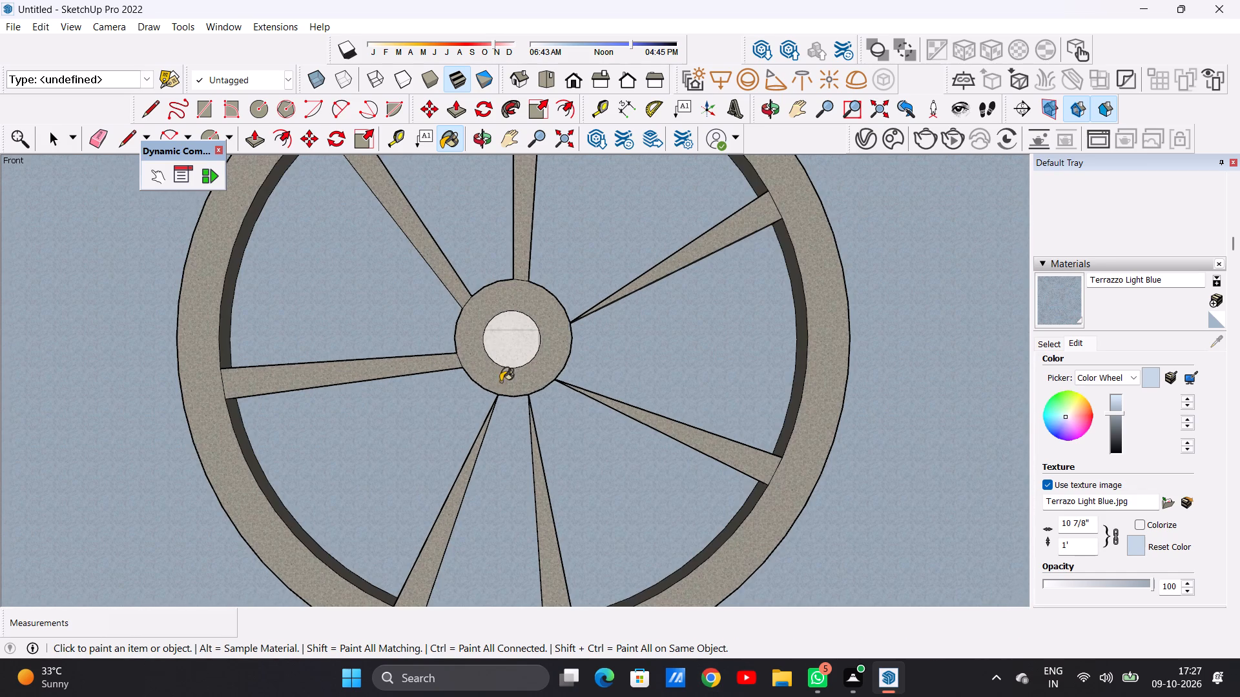
{"action": "left_click", "coordinate": [504, 345]}
Paint both side reveal faces of the tall narrow window below the wheel ornament with Terrazzo Light Blue.
{"action": "scroll", "coordinate": [502, 478], "scroll_direction": "down", "scroll_amount": 12}
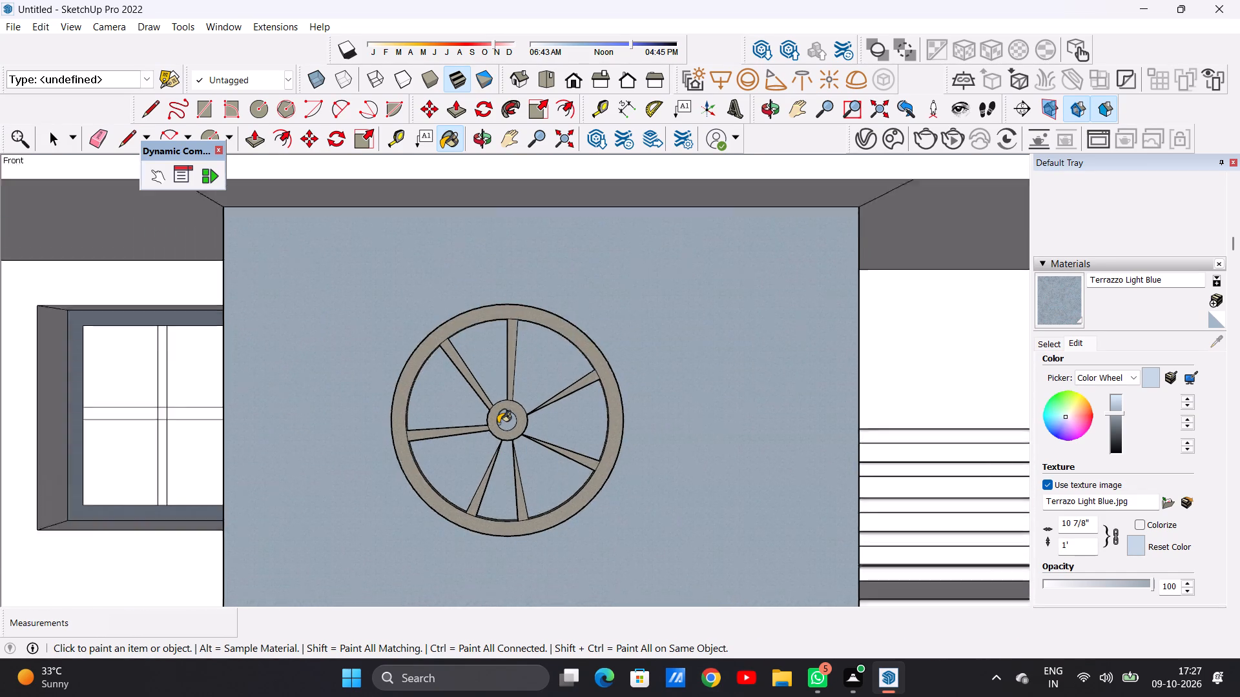
{"action": "scroll", "coordinate": [498, 423], "scroll_direction": "down", "scroll_amount": 8}
{"action": "scroll", "coordinate": [511, 424], "scroll_direction": "down", "scroll_amount": 14}
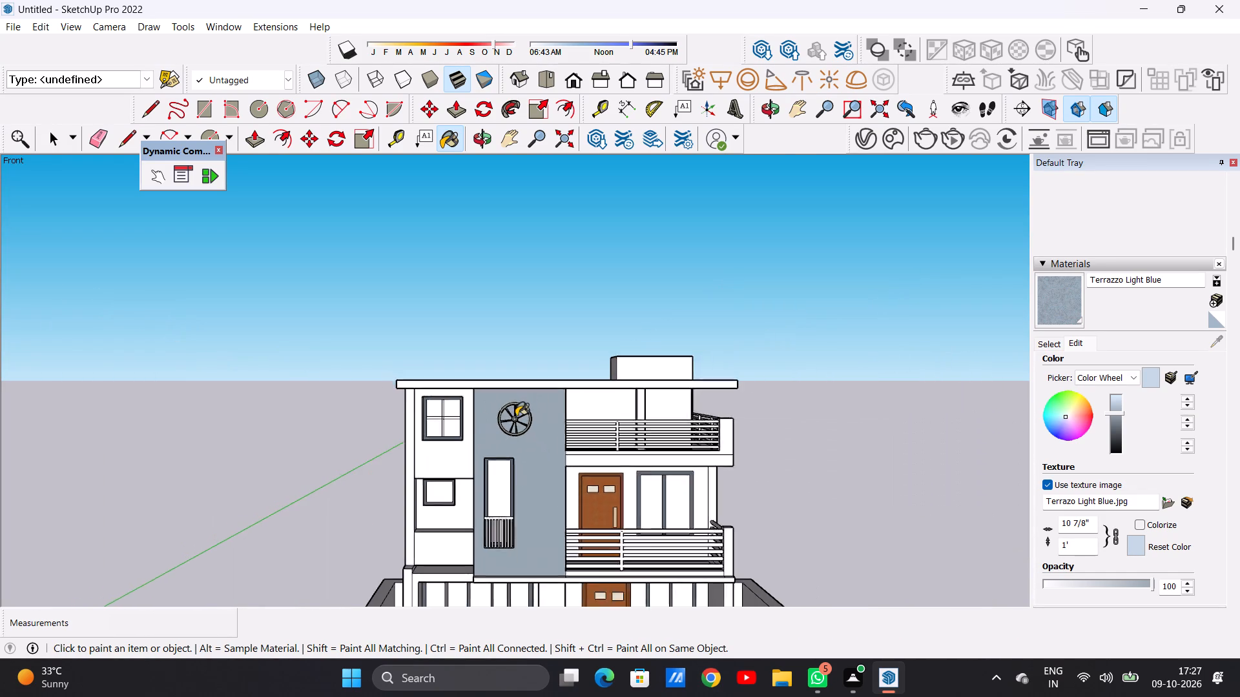
{"action": "scroll", "coordinate": [516, 416], "scroll_direction": "down", "scroll_amount": 2}
{"action": "scroll", "coordinate": [572, 442], "scroll_direction": "up", "scroll_amount": 6}
{"action": "middle_click_drag", "start_coordinate": [548, 515], "coordinate": [517, 525]}
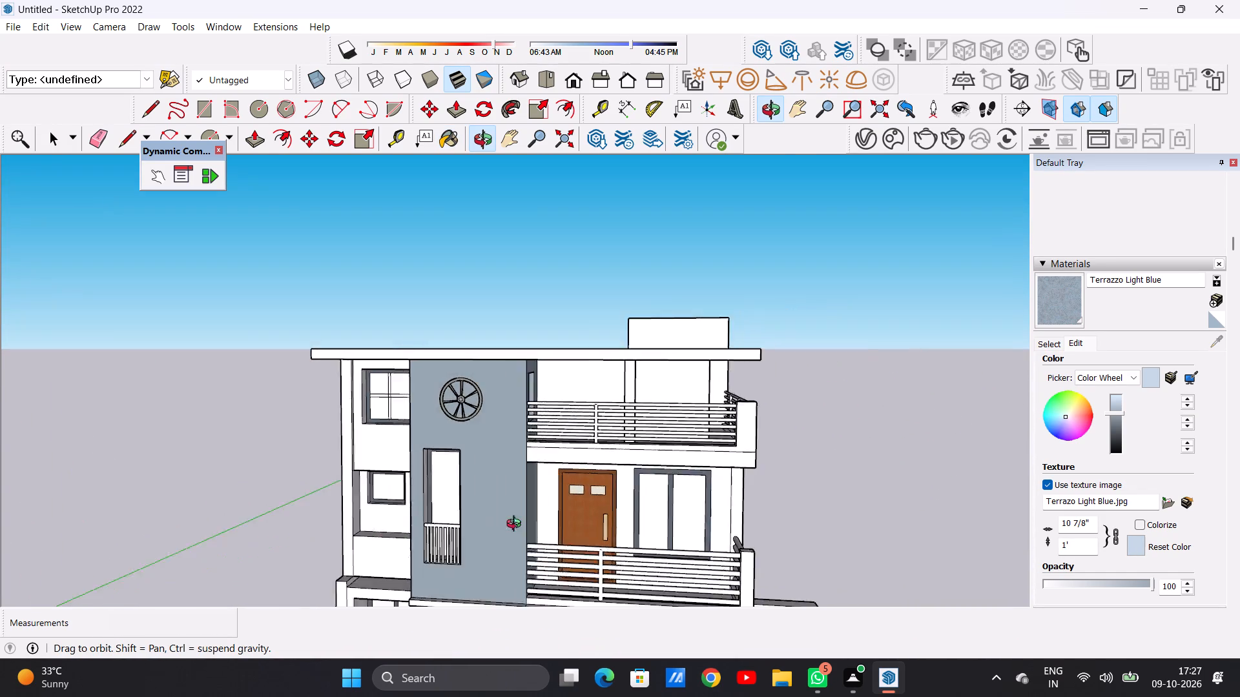
{"action": "middle_click_drag", "start_coordinate": [517, 525], "coordinate": [572, 523]}
{"action": "middle_click_drag", "start_coordinate": [320, 524], "coordinate": [555, 543]}
{"action": "middle_click", "coordinate": [555, 543]}
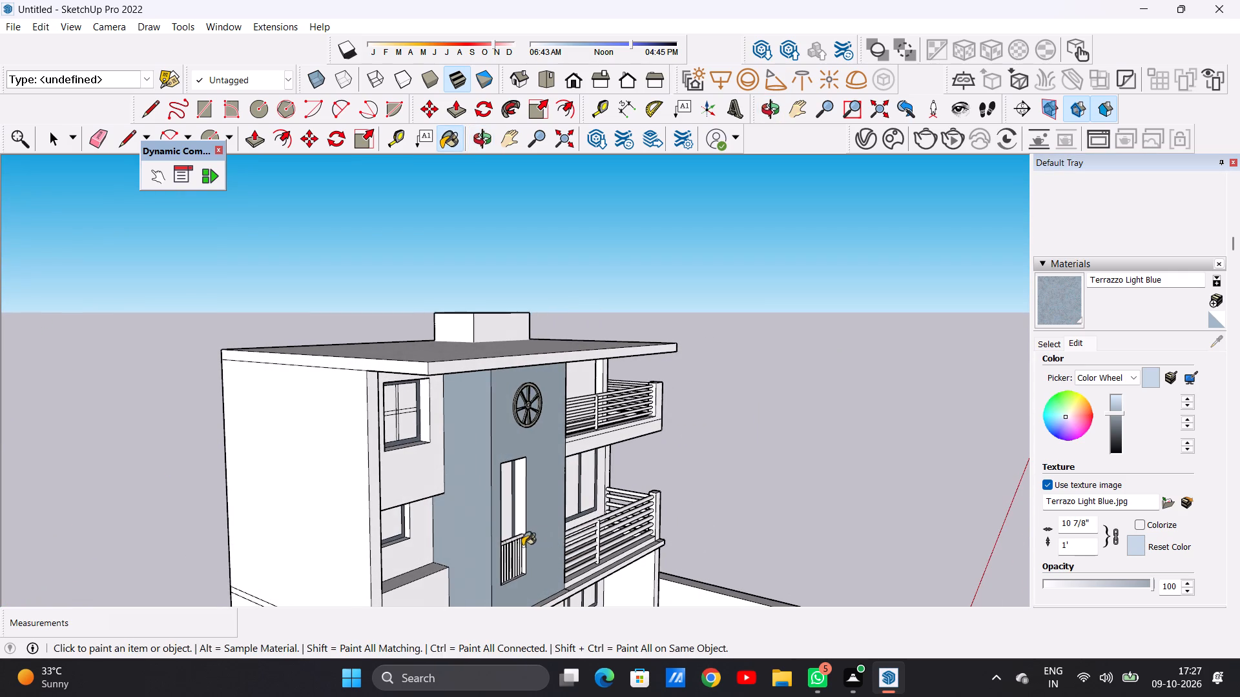
{"action": "scroll", "coordinate": [521, 546], "scroll_direction": "up", "scroll_amount": 13}
{"action": "left_click", "coordinate": [514, 489]}
{"action": "scroll", "coordinate": [344, 486], "scroll_direction": "down", "scroll_amount": 2}
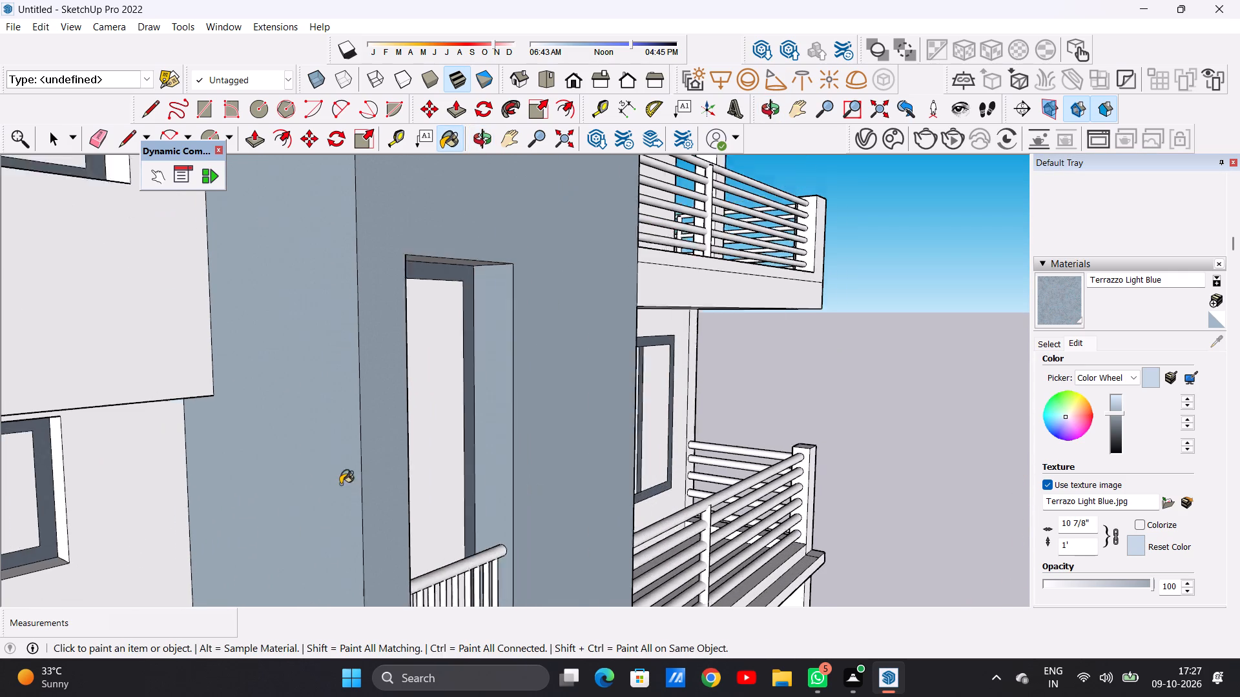
{"action": "scroll", "coordinate": [340, 484], "scroll_direction": "down", "scroll_amount": 12}
{"action": "middle_click_drag", "start_coordinate": [345, 490], "coordinate": [56, 497]}
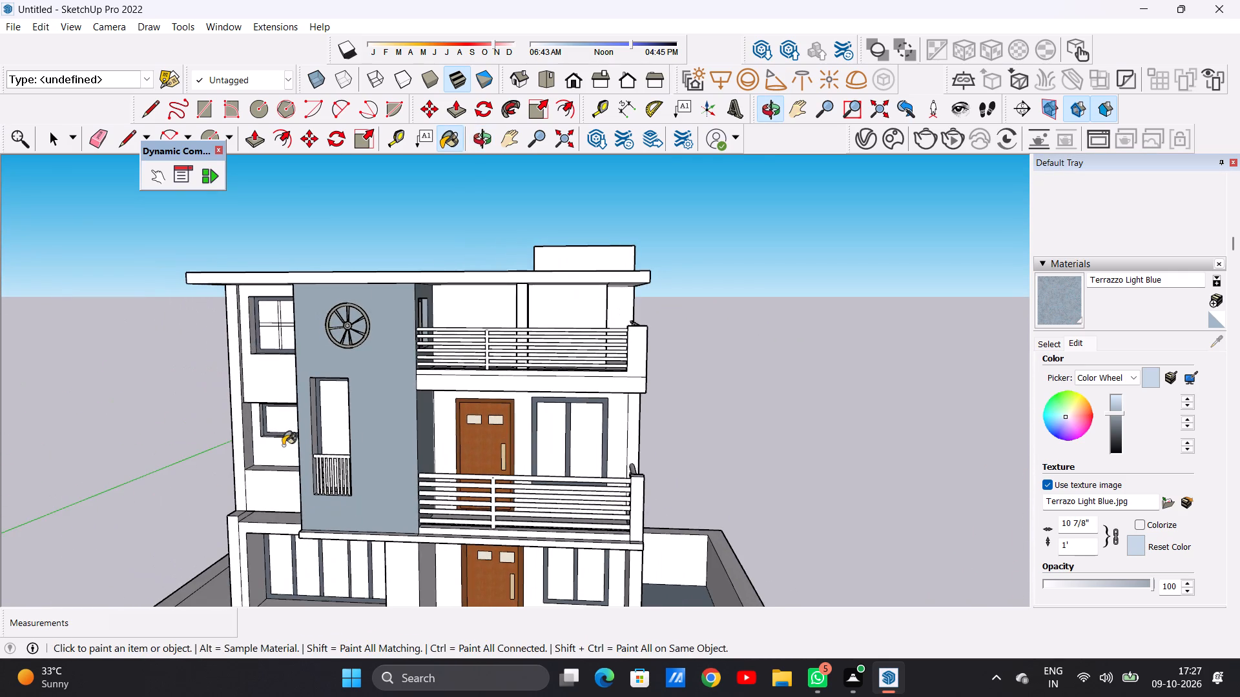
{"action": "scroll", "coordinate": [305, 419], "scroll_direction": "up", "scroll_amount": 20}
{"action": "scroll", "coordinate": [305, 419], "scroll_direction": "up", "scroll_amount": 1}
{"action": "left_click", "coordinate": [302, 418]}
Paint the tall narrow window's top reveal and its sill behind the railing bars with Terrazzo Light Blue.
{"action": "scroll", "coordinate": [335, 438], "scroll_direction": "down", "scroll_amount": 2}
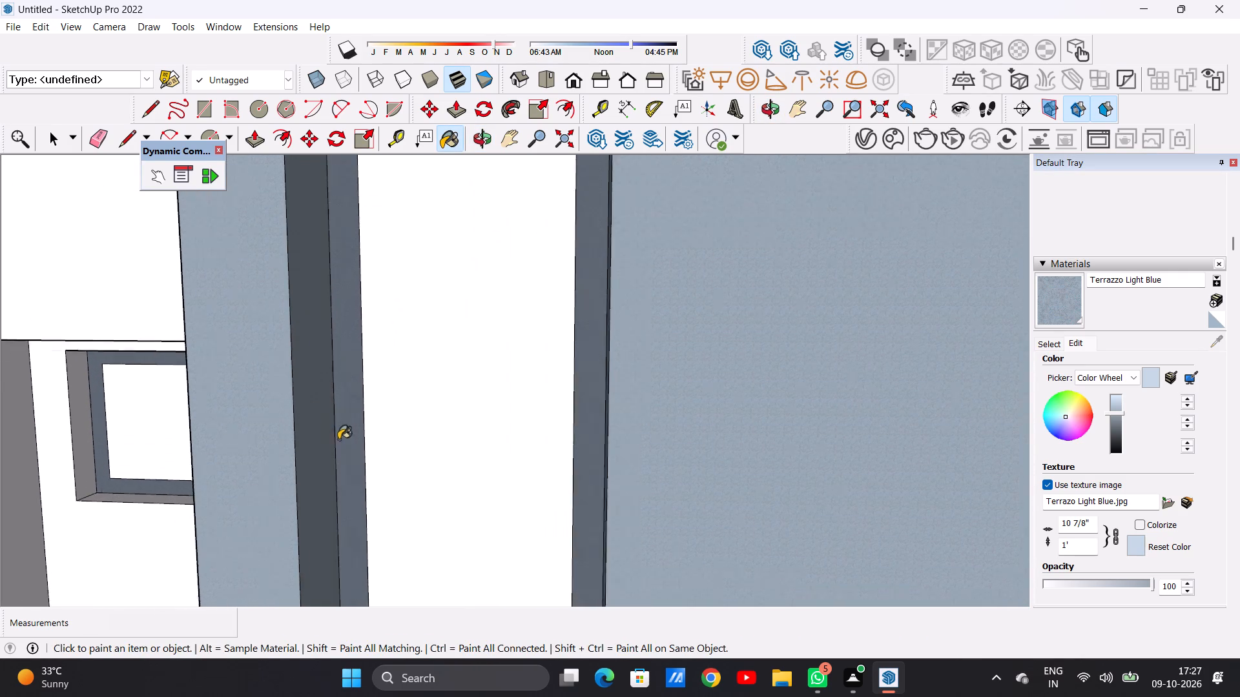
{"action": "scroll", "coordinate": [338, 439], "scroll_direction": "down", "scroll_amount": 12}
{"action": "middle_click_drag", "start_coordinate": [368, 446], "coordinate": [371, 336]}
{"action": "scroll", "coordinate": [380, 322], "scroll_direction": "up", "scroll_amount": 9}
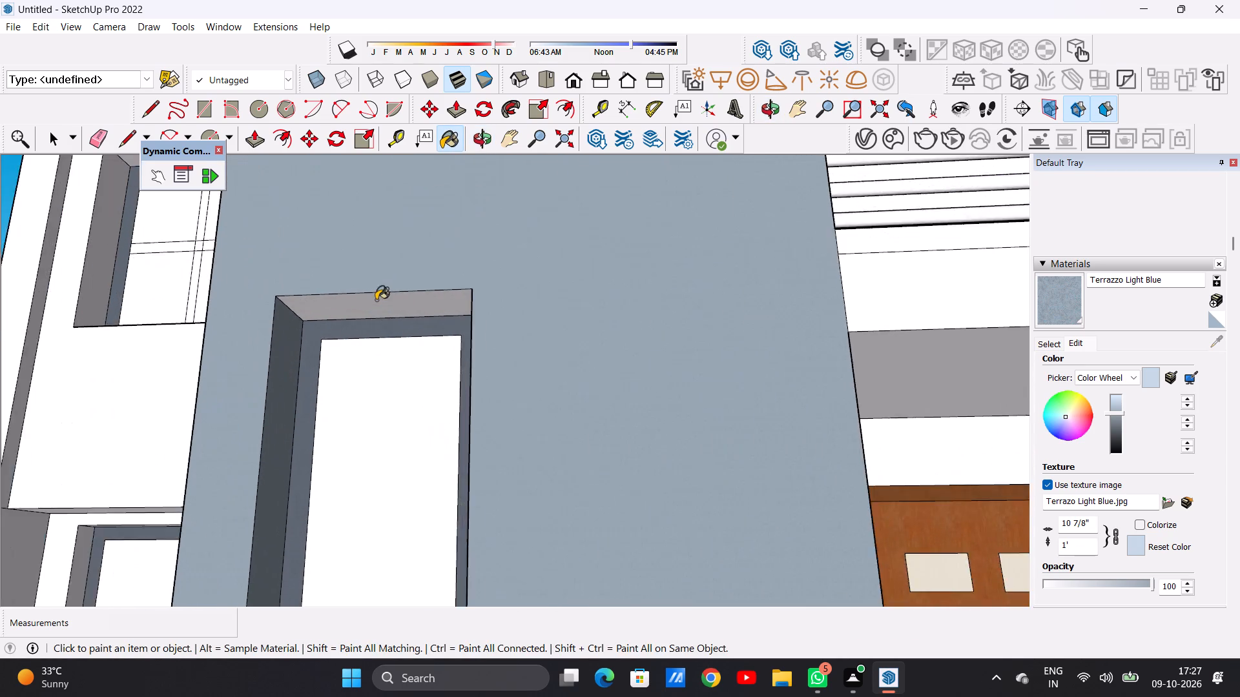
{"action": "scroll", "coordinate": [376, 300], "scroll_direction": "up", "scroll_amount": 5}
{"action": "left_click", "coordinate": [376, 300]}
{"action": "scroll", "coordinate": [384, 405], "scroll_direction": "down", "scroll_amount": 20}
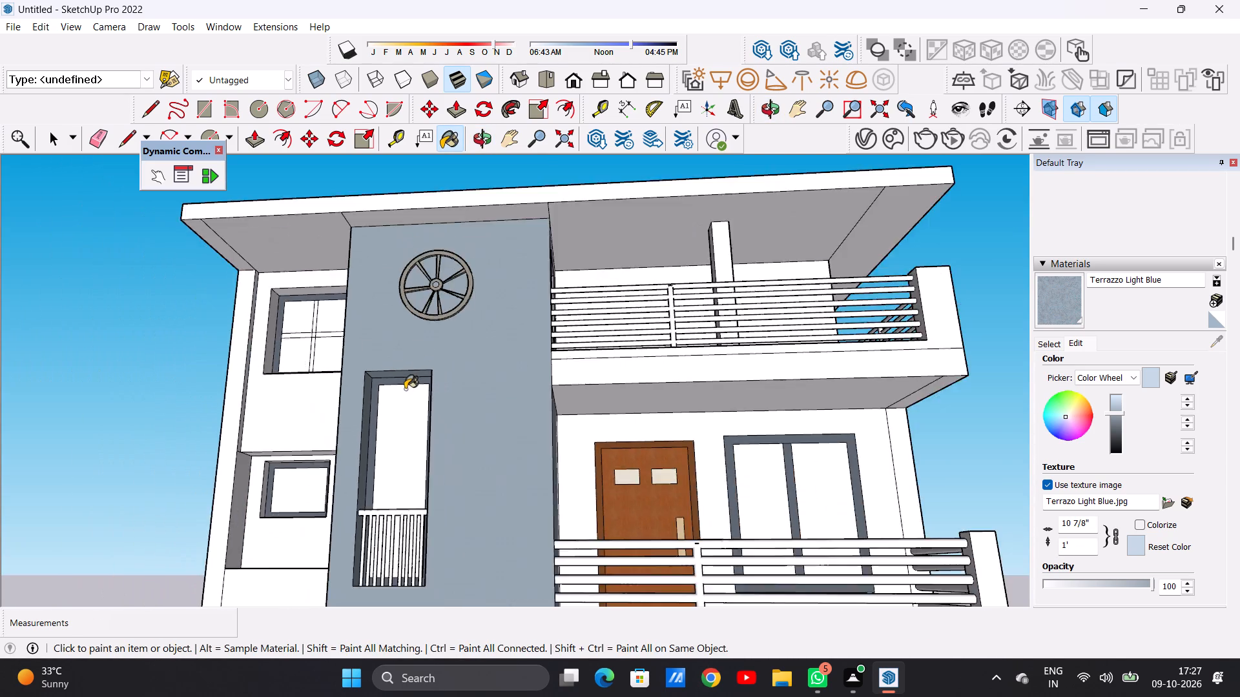
{"action": "scroll", "coordinate": [405, 389], "scroll_direction": "down", "scroll_amount": 2}
{"action": "middle_click_drag", "start_coordinate": [404, 396], "coordinate": [409, 568]}
{"action": "scroll", "coordinate": [406, 499], "scroll_direction": "up", "scroll_amount": 16}
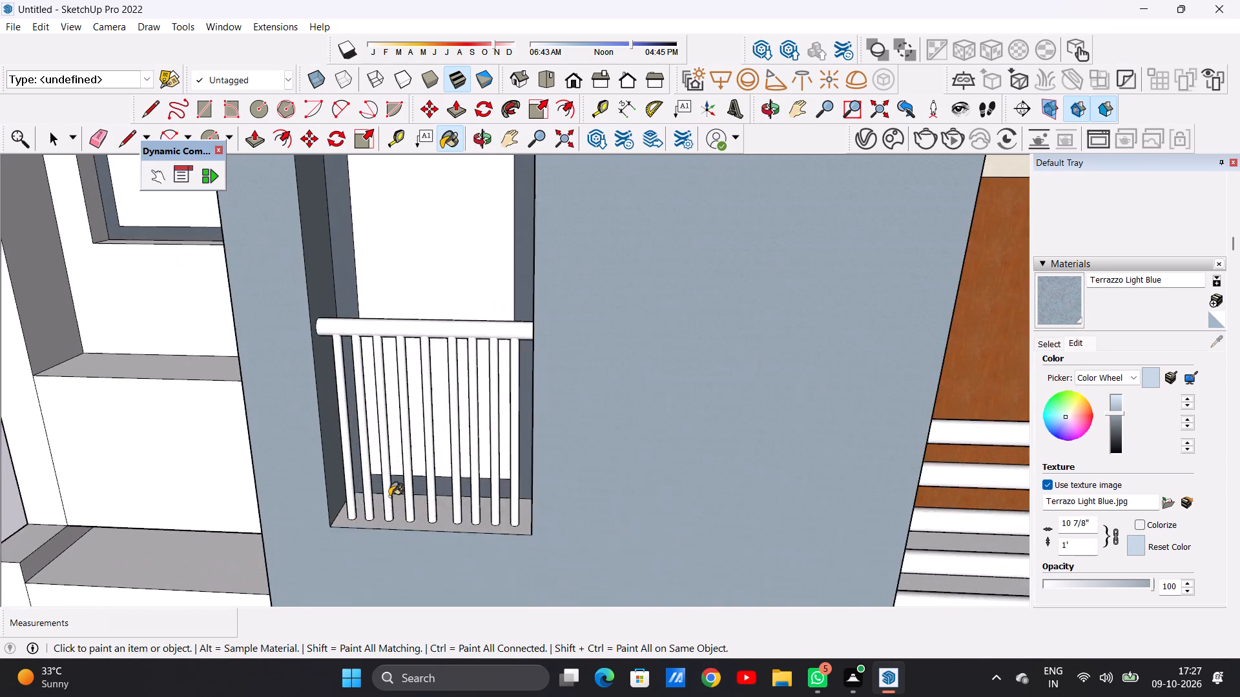
{"action": "scroll", "coordinate": [389, 496], "scroll_direction": "up", "scroll_amount": 15}
{"action": "left_click", "coordinate": [398, 516]}
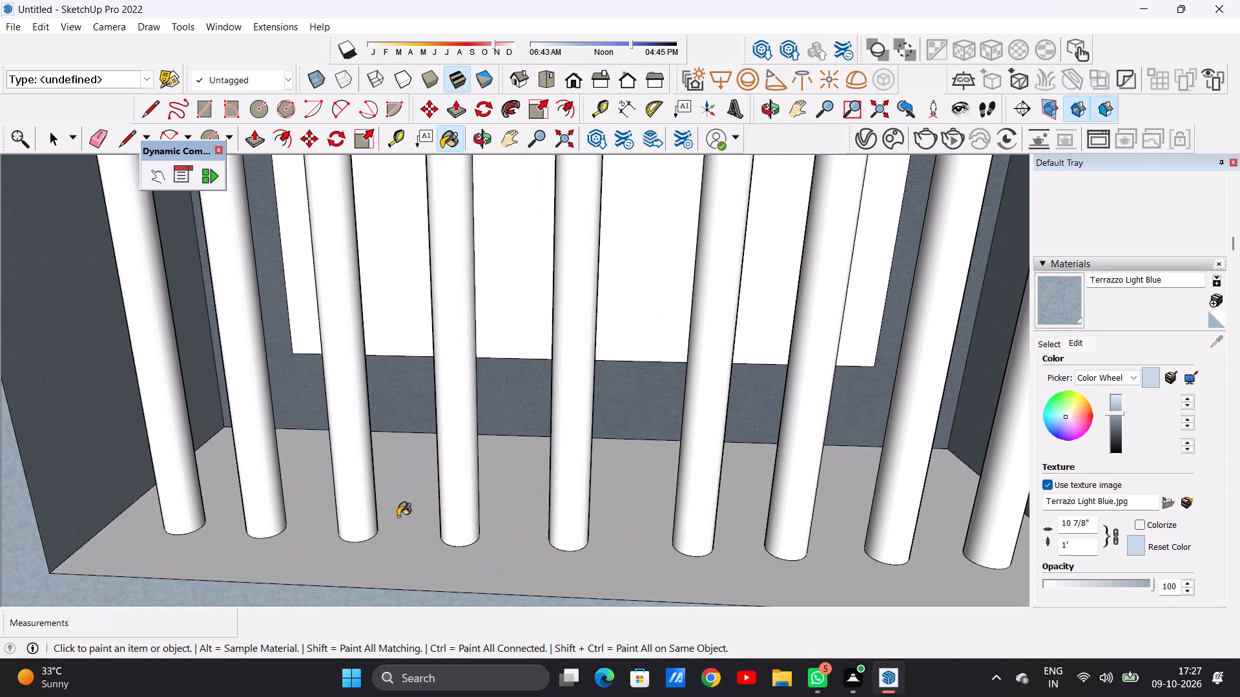
{"action": "key", "text": "space"}
Examine the painted wheel wall and the whole house front from several angles and distances.
{"action": "scroll", "coordinate": [396, 529], "scroll_direction": "down", "scroll_amount": 20}
{"action": "scroll", "coordinate": [396, 529], "scroll_direction": "down", "scroll_amount": 8}
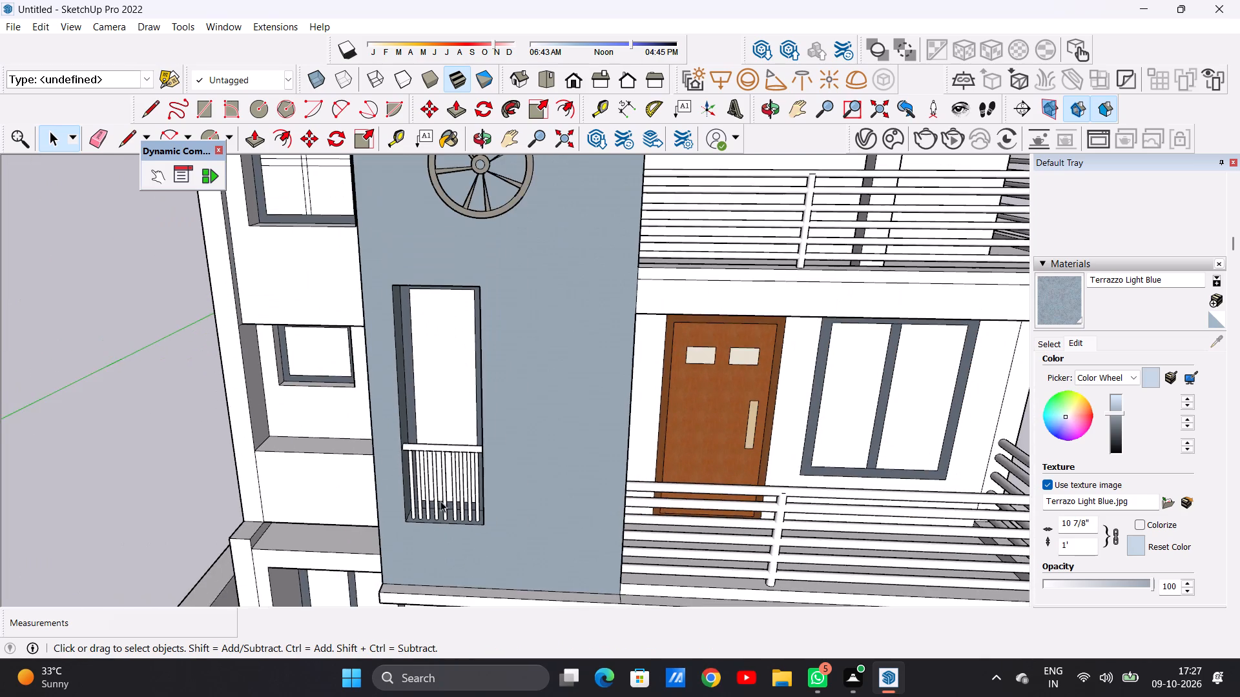
{"action": "middle_click_drag", "start_coordinate": [420, 492], "coordinate": [512, 465]}
{"action": "middle_click_drag", "start_coordinate": [508, 464], "coordinate": [460, 452]}
{"action": "scroll", "coordinate": [424, 456], "scroll_direction": "down", "scroll_amount": 2}
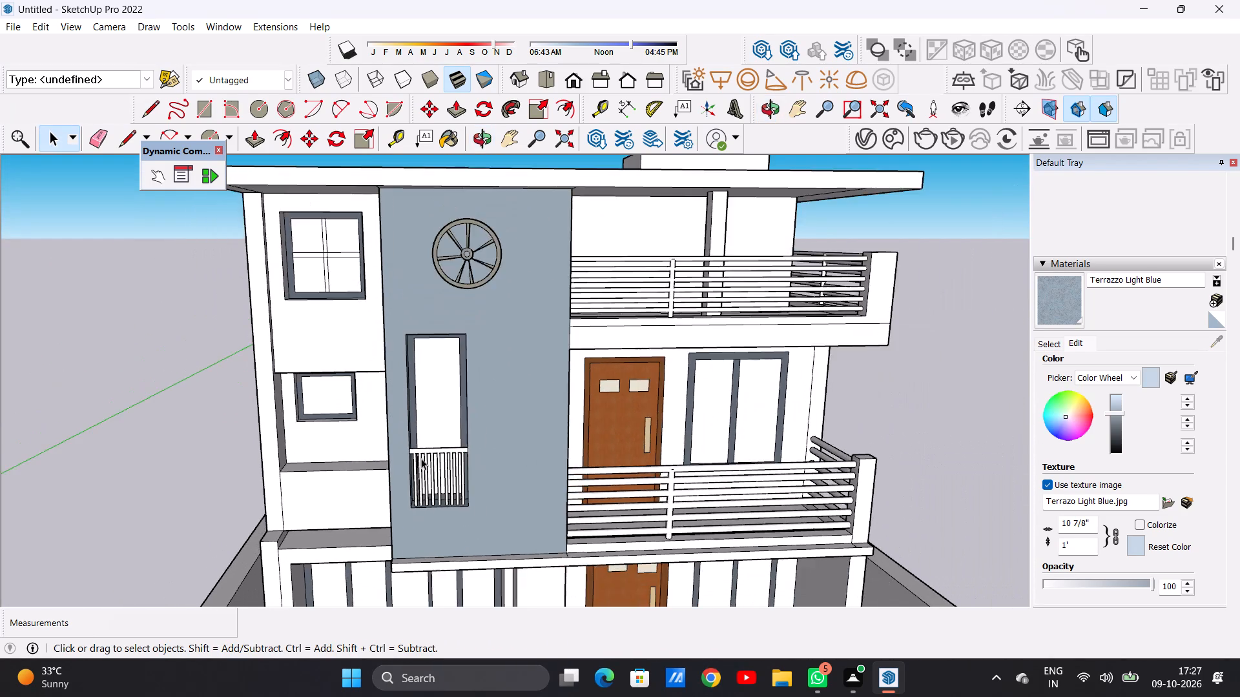
{"action": "scroll", "coordinate": [421, 458], "scroll_direction": "down", "scroll_amount": 10}
{"action": "scroll", "coordinate": [468, 455], "scroll_direction": "up", "scroll_amount": 12}
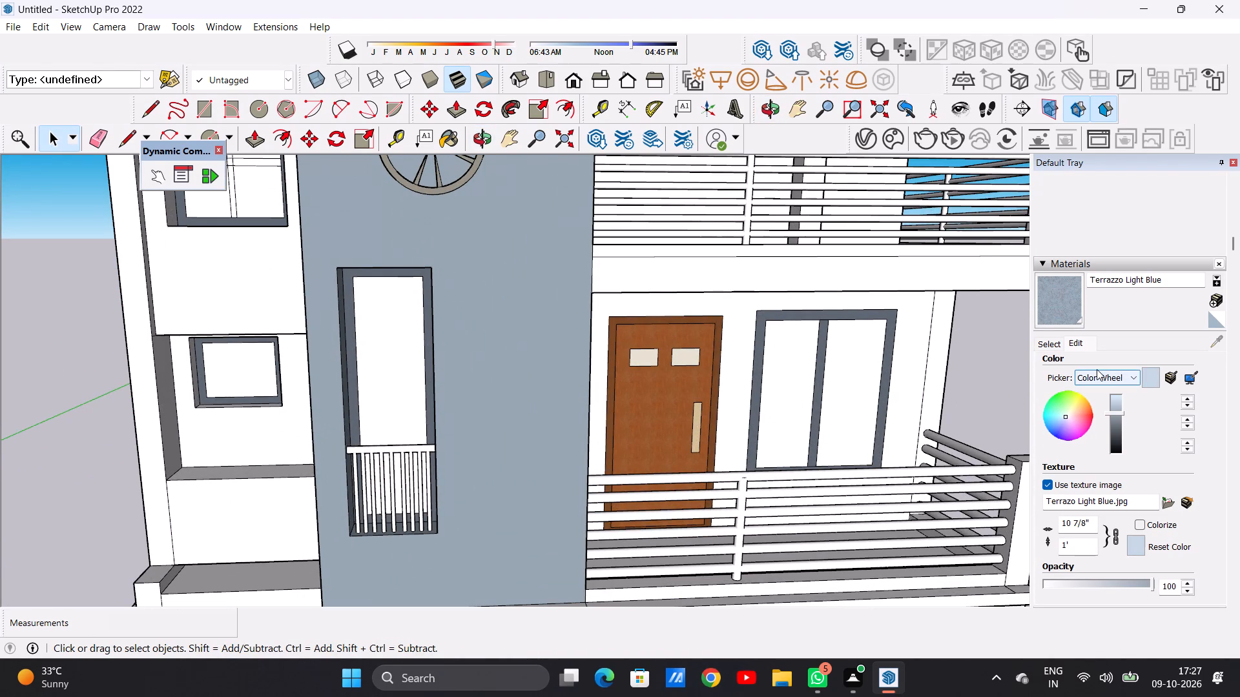
{"action": "scroll", "coordinate": [415, 456], "scroll_direction": "down", "scroll_amount": 8}
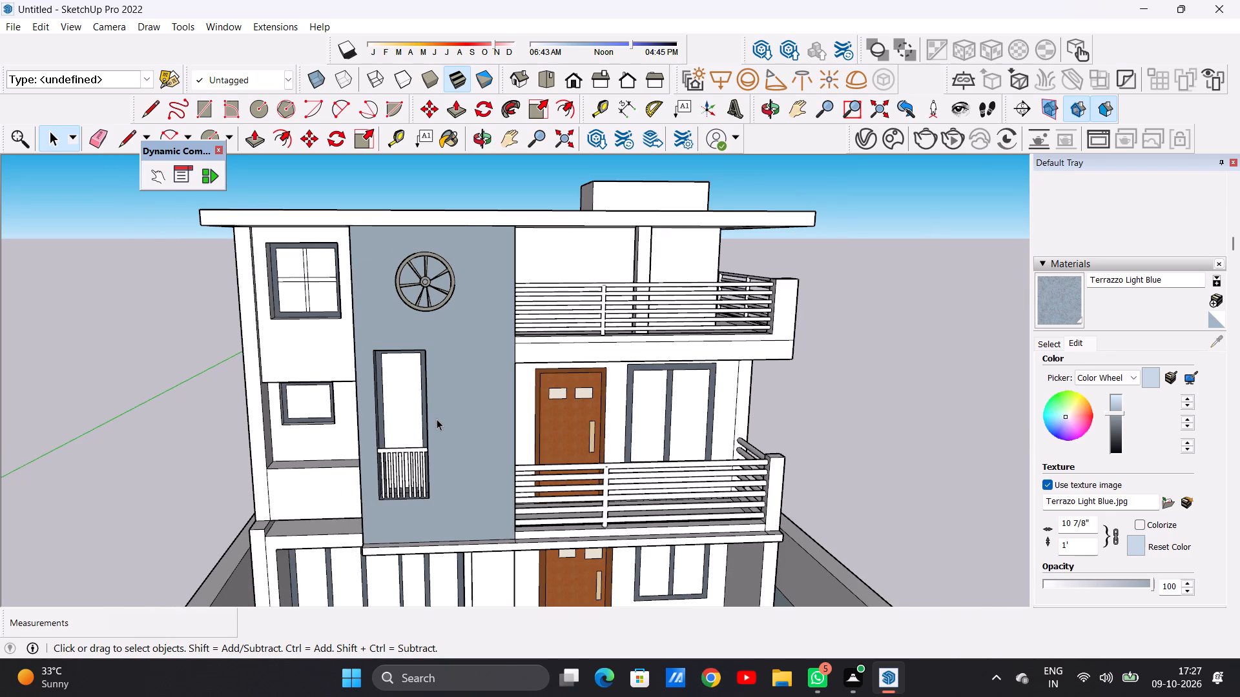
{"action": "scroll", "coordinate": [444, 364], "scroll_direction": "down", "scroll_amount": 9}
{"action": "middle_click_drag", "start_coordinate": [486, 386], "coordinate": [145, 429]}
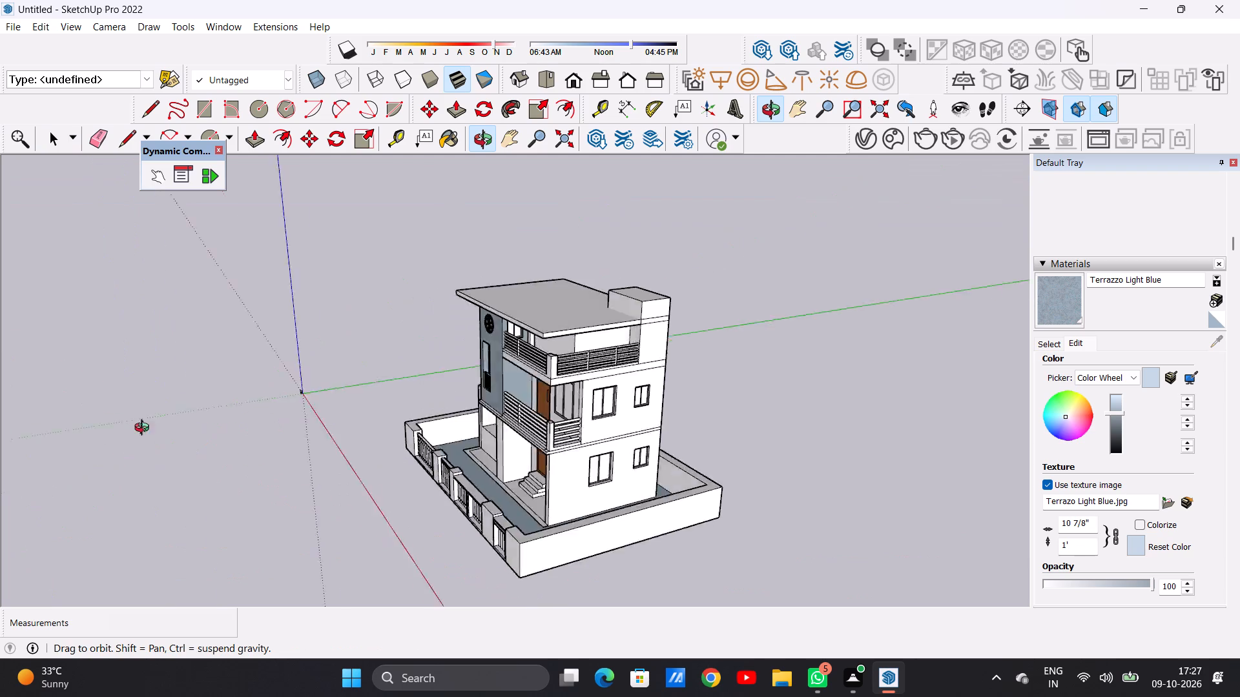
{"action": "middle_click_drag", "start_coordinate": [145, 429], "coordinate": [575, 404]}
{"action": "middle_click_drag", "start_coordinate": [325, 440], "coordinate": [415, 464]}
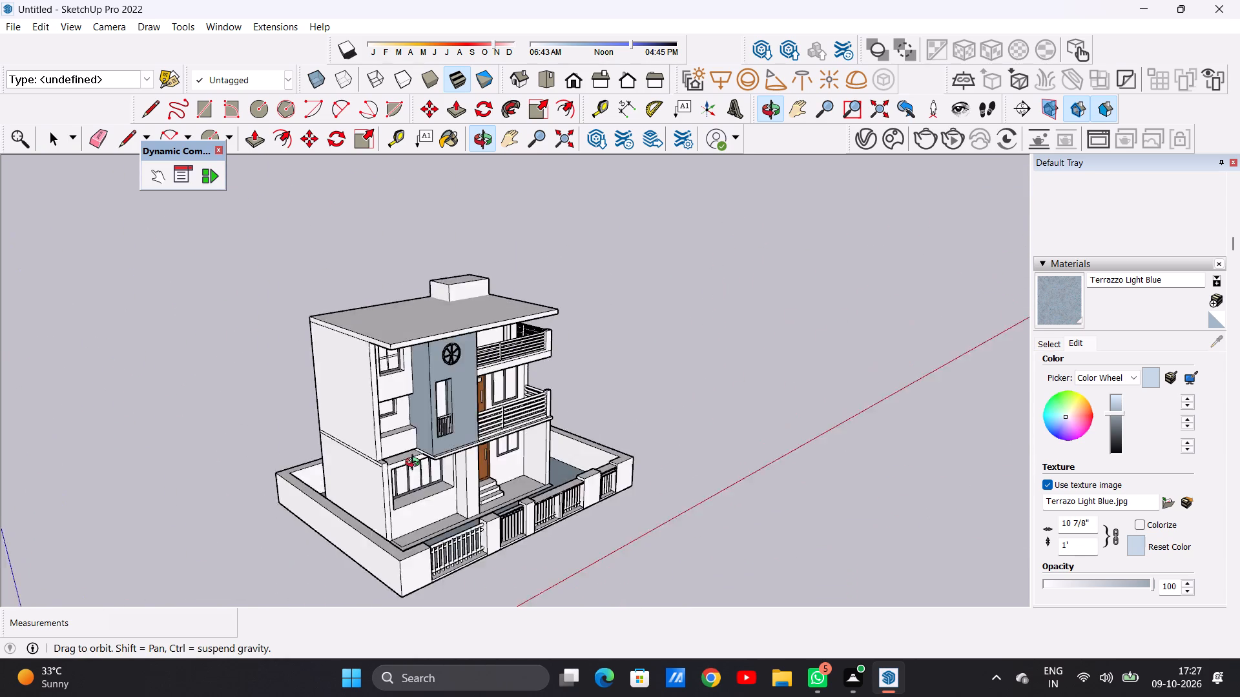
{"action": "middle_click_drag", "start_coordinate": [415, 464], "coordinate": [249, 419]}
{"action": "scroll", "coordinate": [546, 403], "scroll_direction": "up", "scroll_amount": 6}
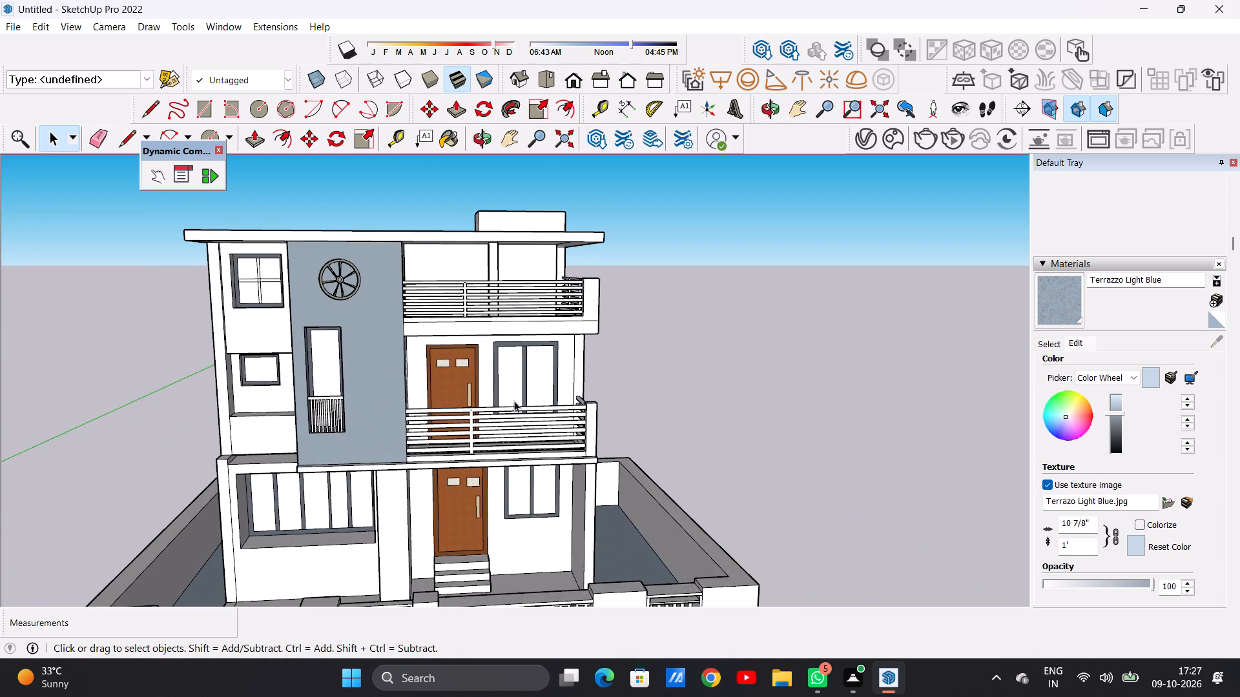
{"action": "middle_click_drag", "start_coordinate": [504, 392], "coordinate": [485, 385]}
{"action": "scroll", "coordinate": [294, 379], "scroll_direction": "up", "scroll_amount": 3}
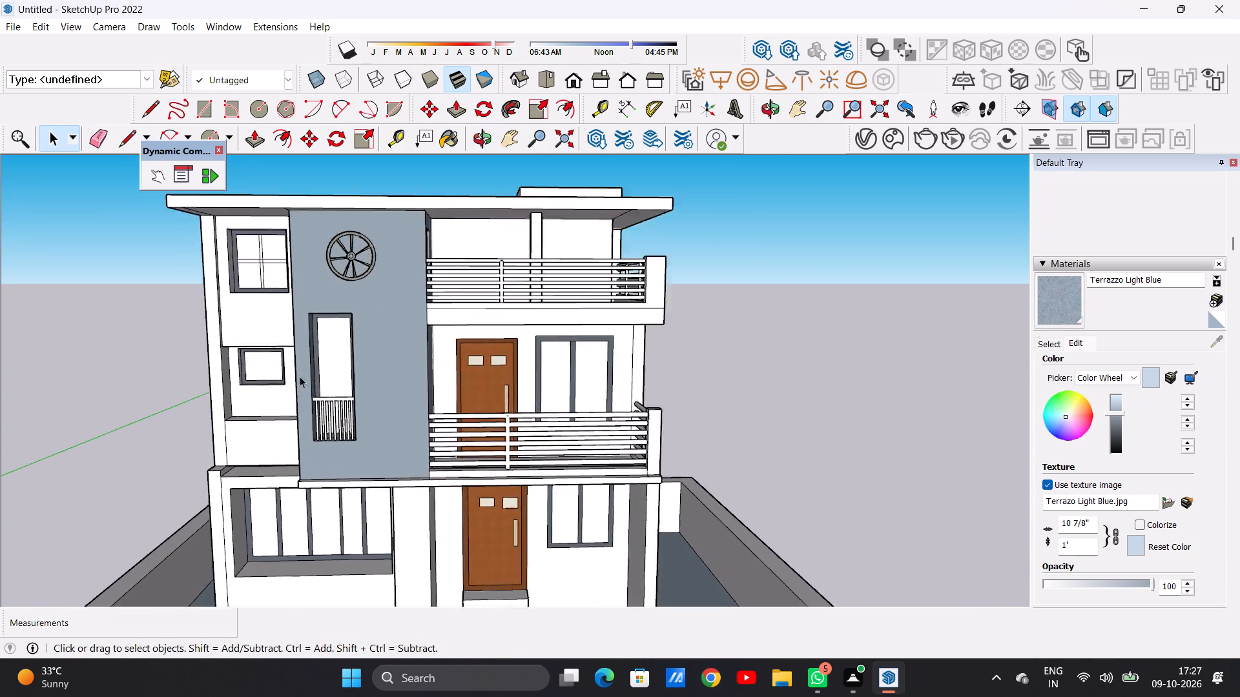
Paint the glass pane of the tall narrow window below the wheel ornament with Translucent Glass Blue.
{"action": "scroll", "coordinate": [300, 376], "scroll_direction": "up", "scroll_amount": 8}
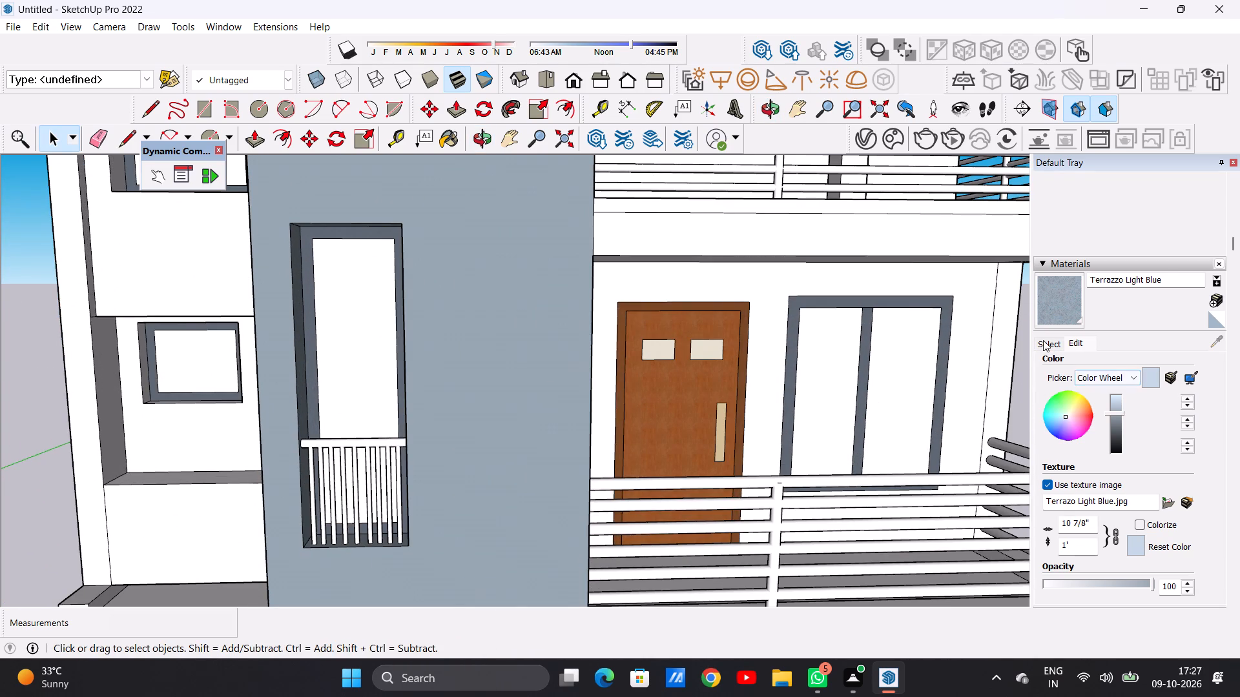
{"action": "left_click", "coordinate": [1043, 340]}
{"action": "left_click", "coordinate": [1196, 370]}
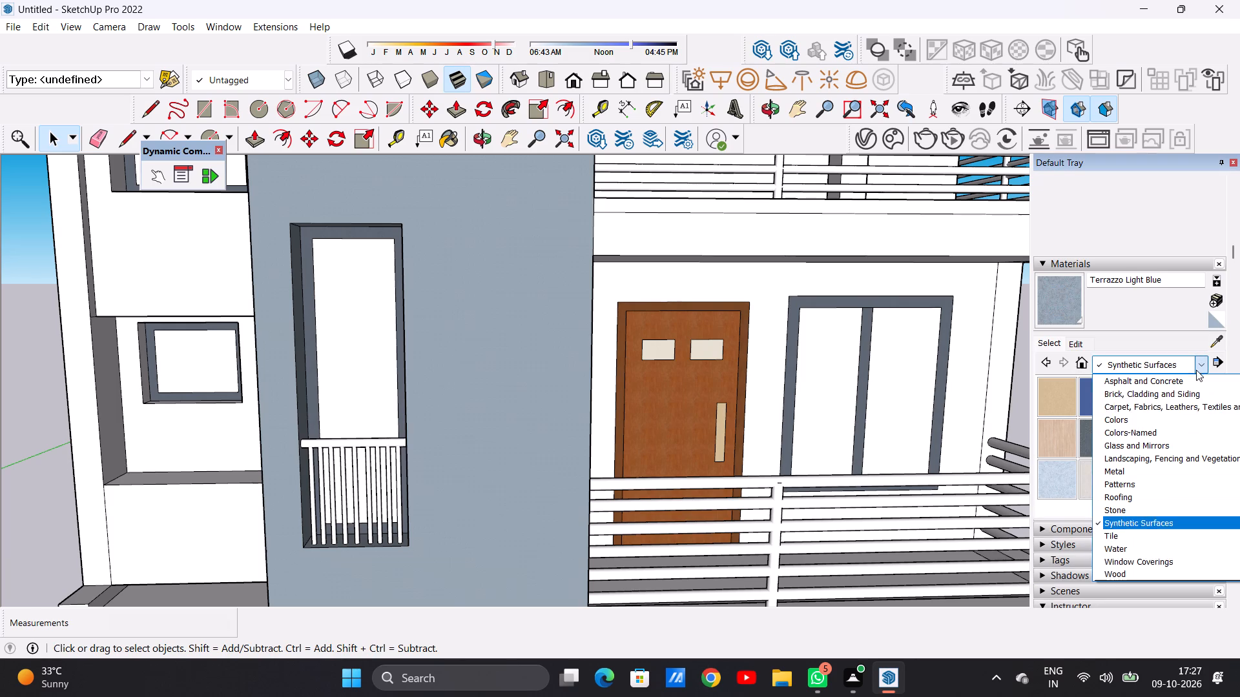
{"action": "left_click", "coordinate": [1183, 440]}
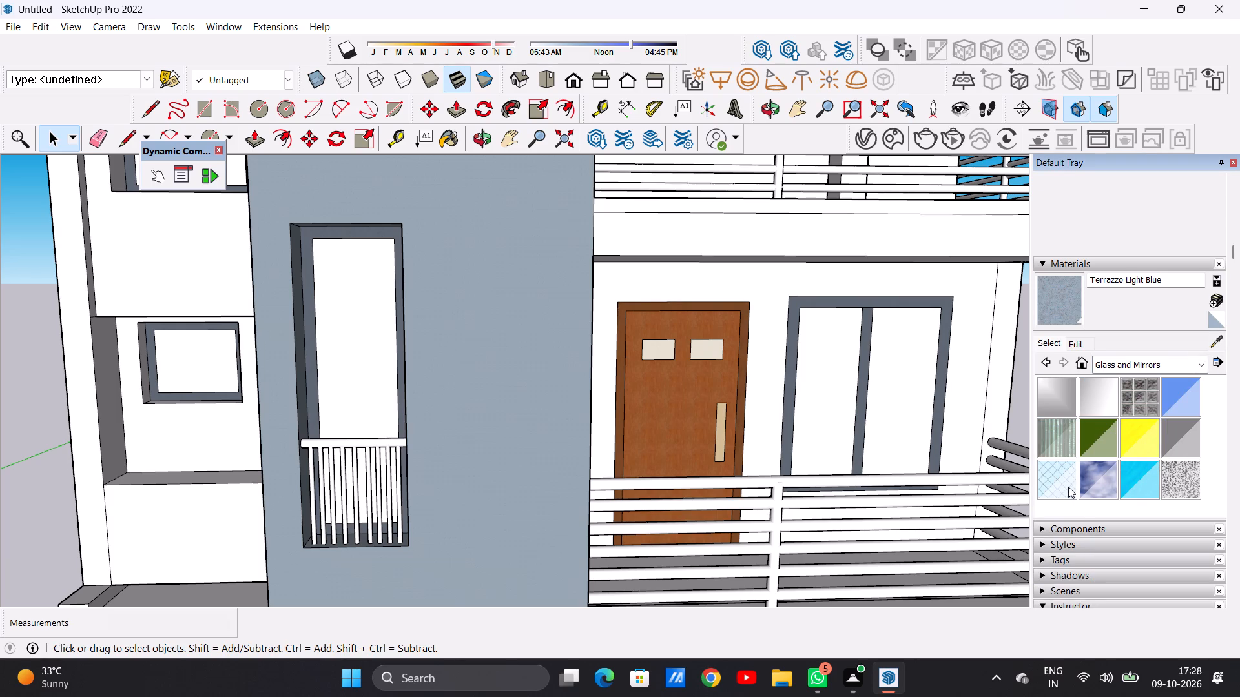
{"action": "left_click", "coordinate": [1186, 402]}
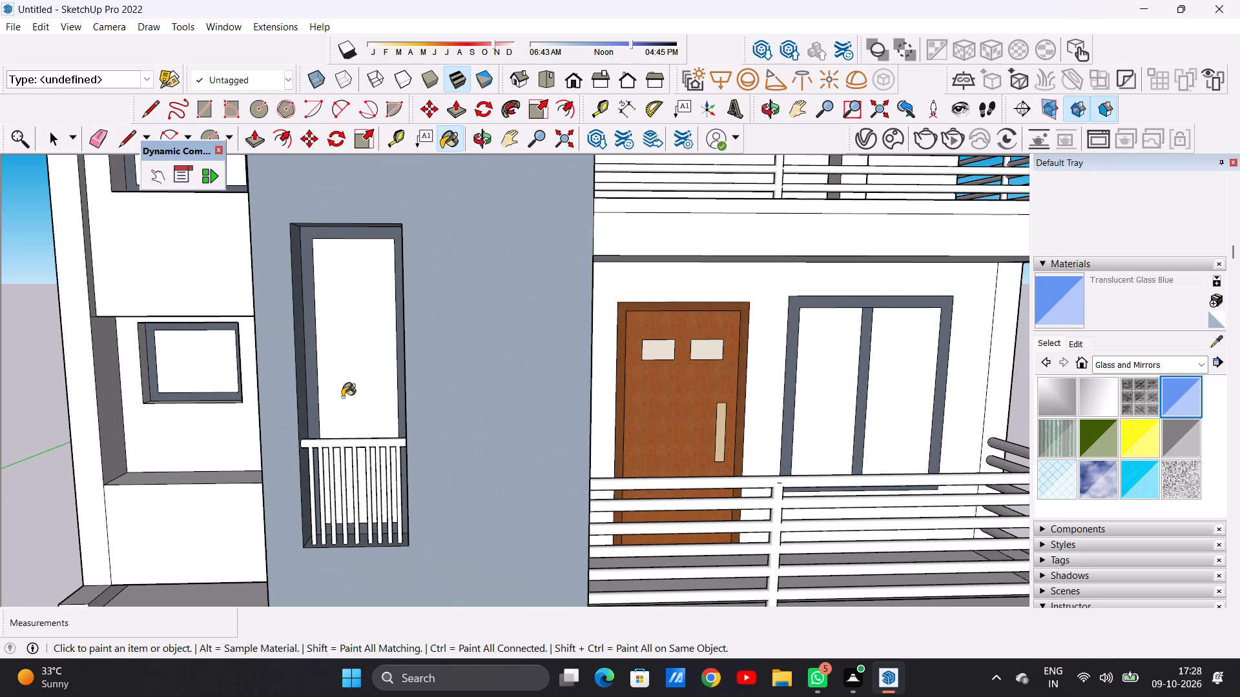
{"action": "scroll", "coordinate": [331, 362], "scroll_direction": "up", "scroll_amount": 6}
{"action": "left_click", "coordinate": [347, 348]}
{"action": "scroll", "coordinate": [349, 392], "scroll_direction": "down", "scroll_amount": 9}
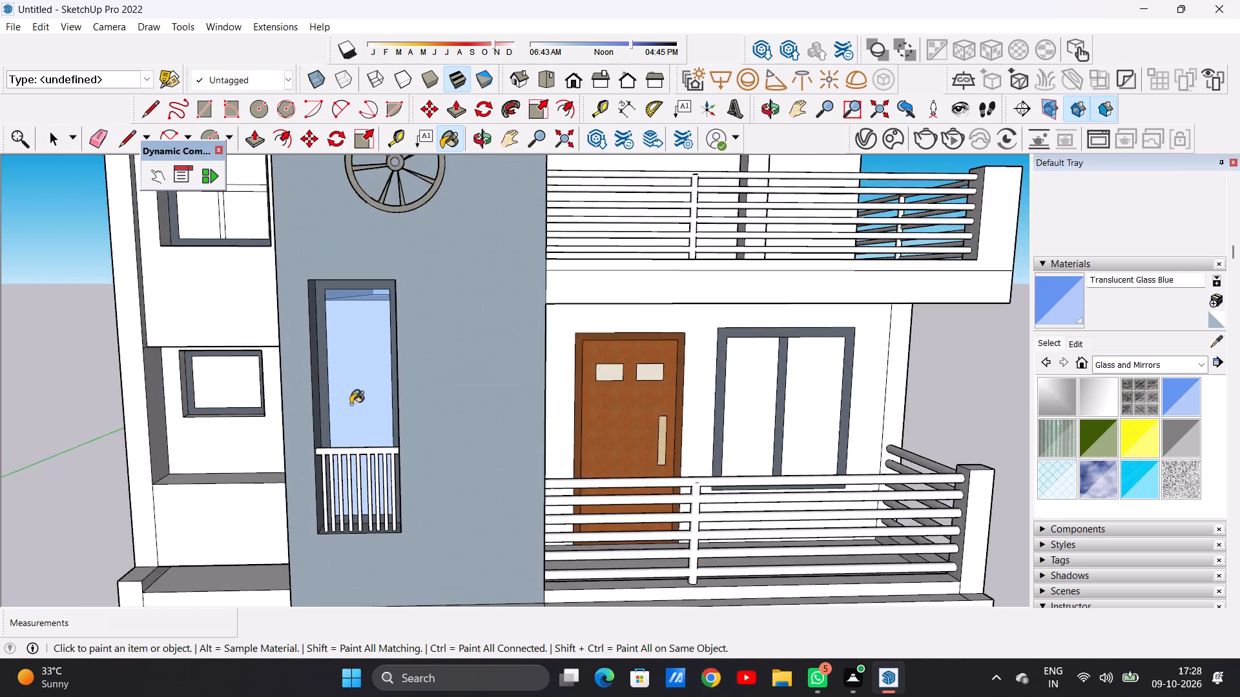
{"action": "scroll", "coordinate": [351, 404], "scroll_direction": "down", "scroll_amount": 6}
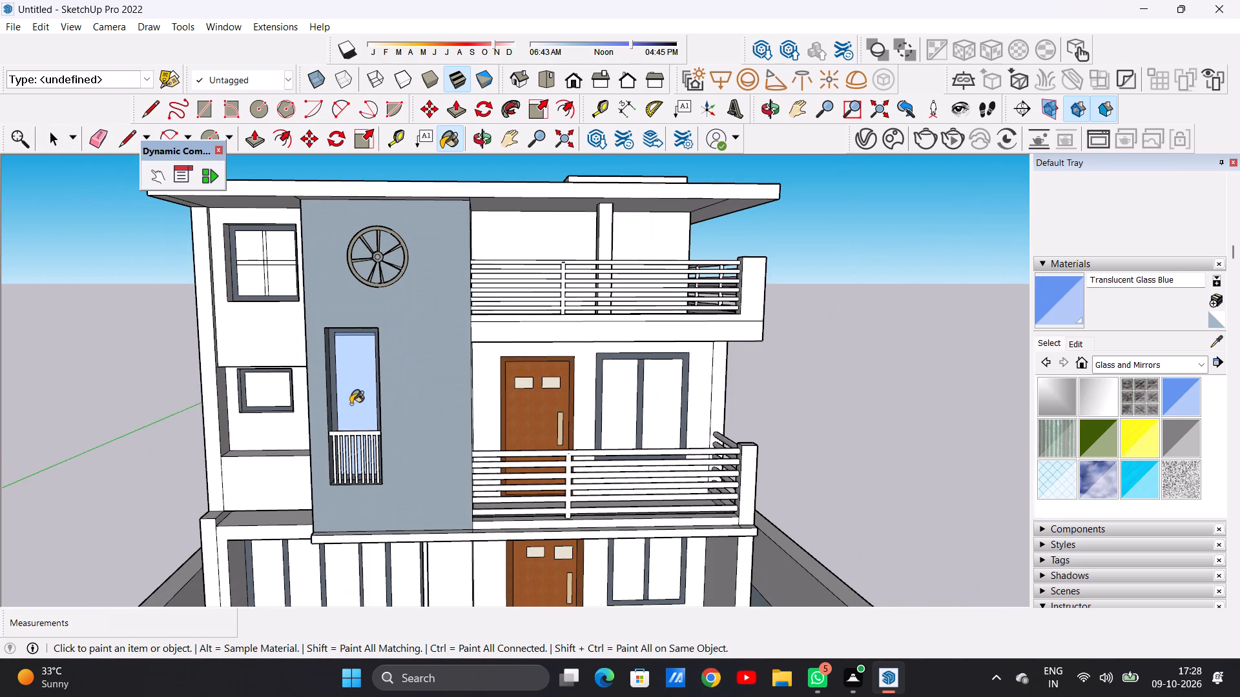
{"action": "scroll", "coordinate": [364, 407], "scroll_direction": "down", "scroll_amount": 4}
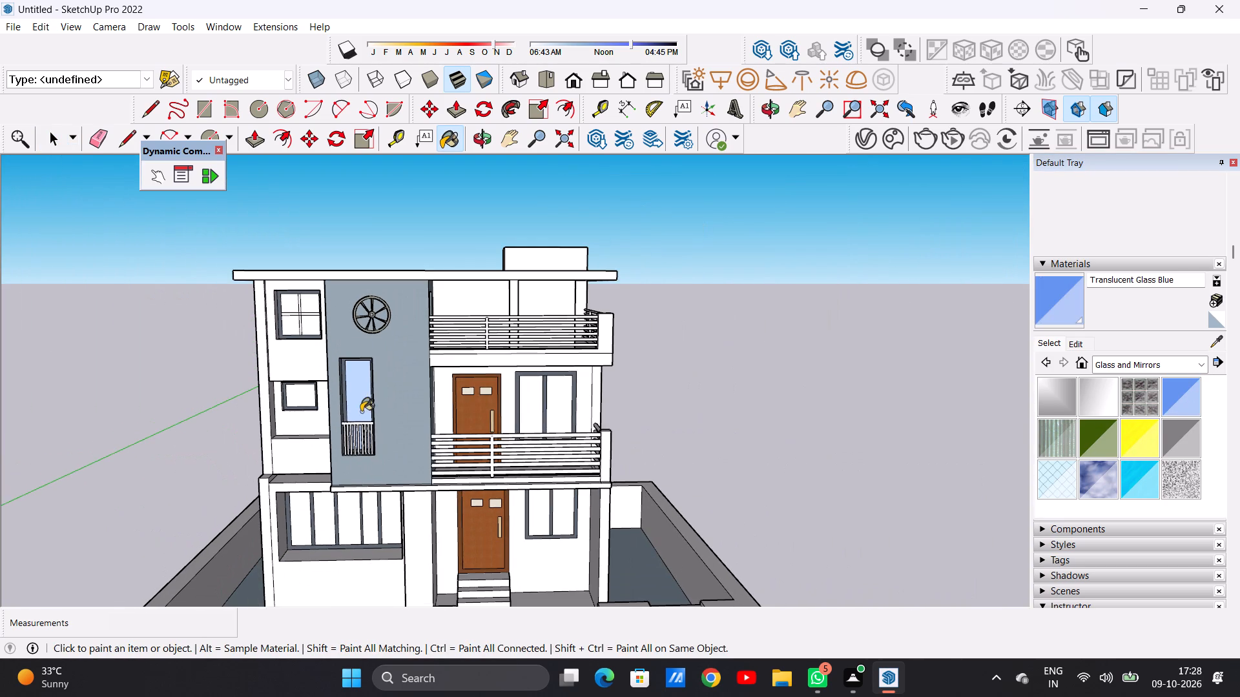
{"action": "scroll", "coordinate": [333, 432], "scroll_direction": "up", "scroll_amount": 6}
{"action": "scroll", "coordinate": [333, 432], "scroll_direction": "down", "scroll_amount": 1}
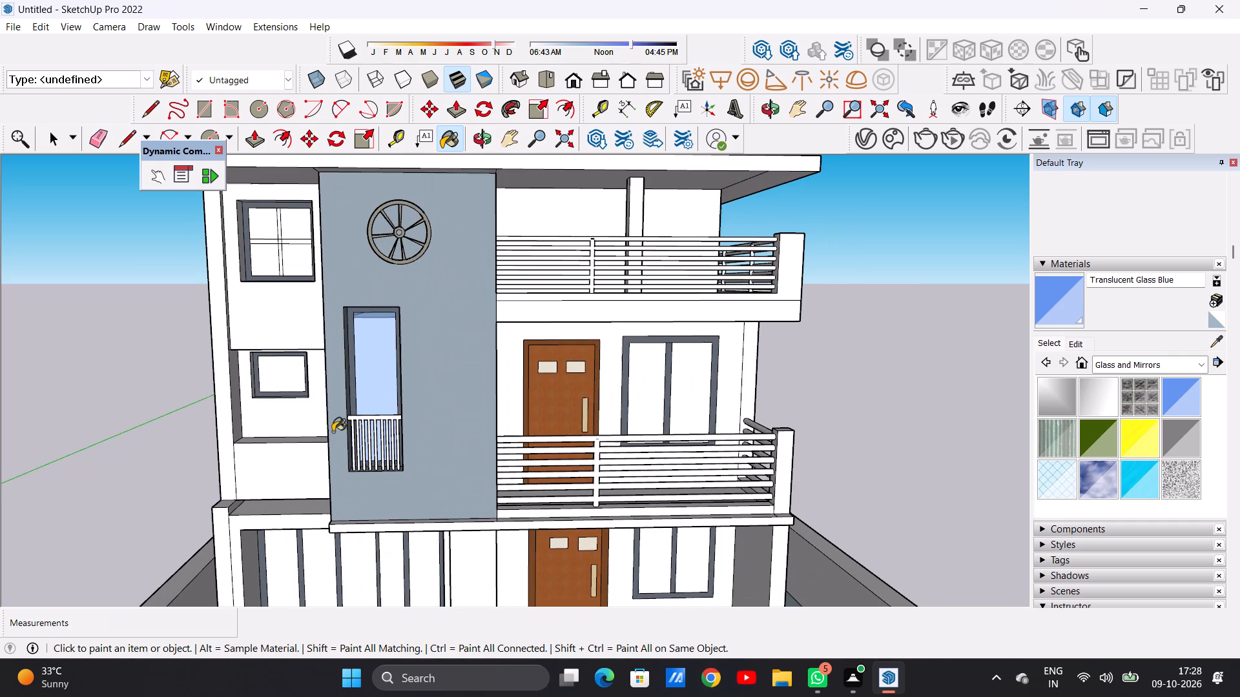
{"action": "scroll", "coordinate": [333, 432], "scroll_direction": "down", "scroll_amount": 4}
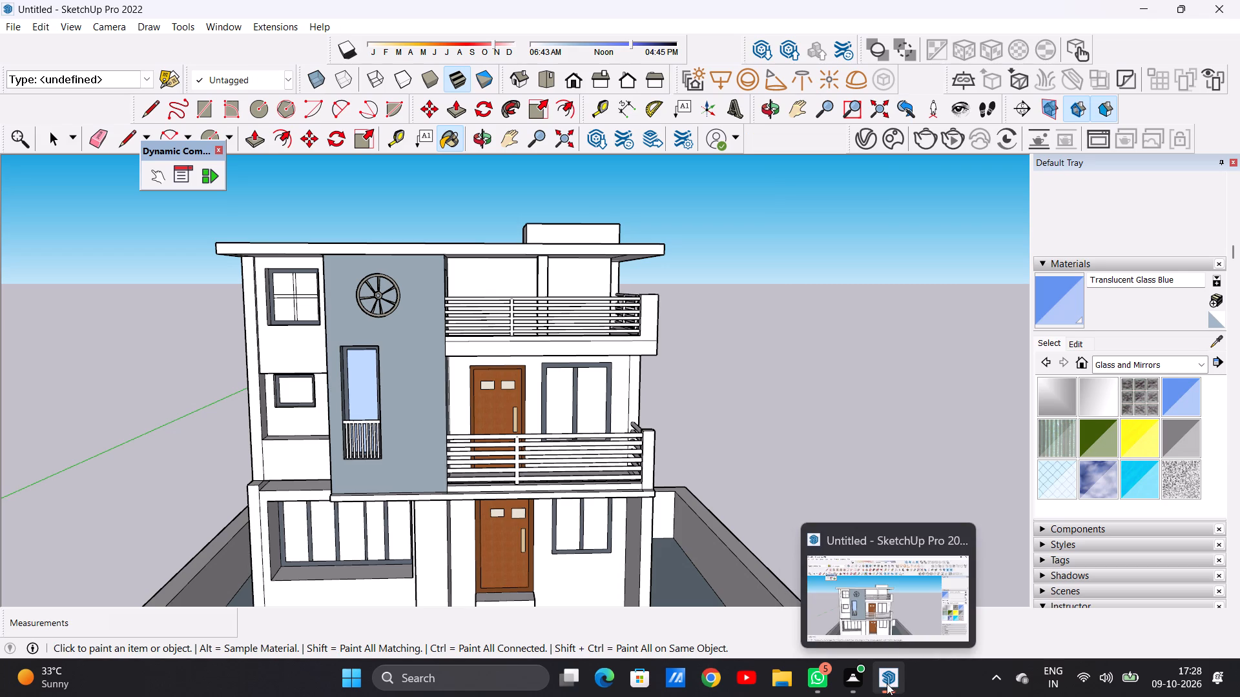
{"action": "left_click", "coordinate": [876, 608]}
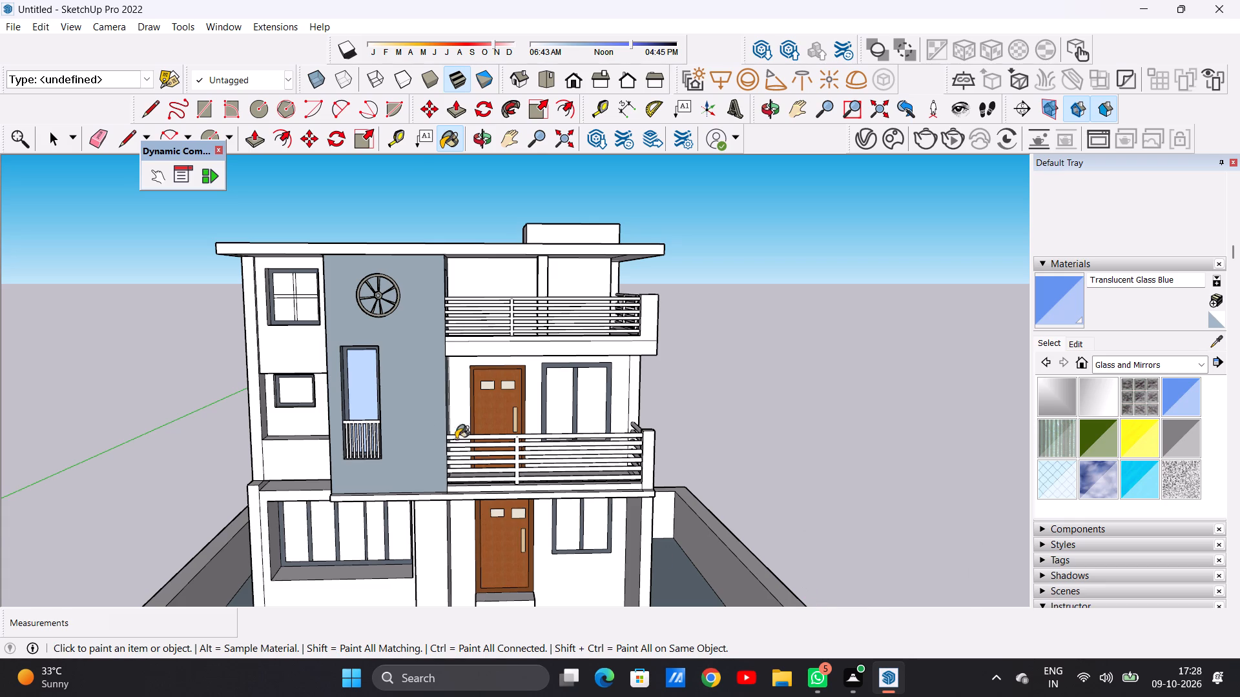
Paint all four panes of the top-floor window beside the wheel ornament with Translucent Glass Blue.
{"action": "scroll", "coordinate": [437, 424], "scroll_direction": "down", "scroll_amount": 5}
{"action": "scroll", "coordinate": [348, 347], "scroll_direction": "up", "scroll_amount": 18}
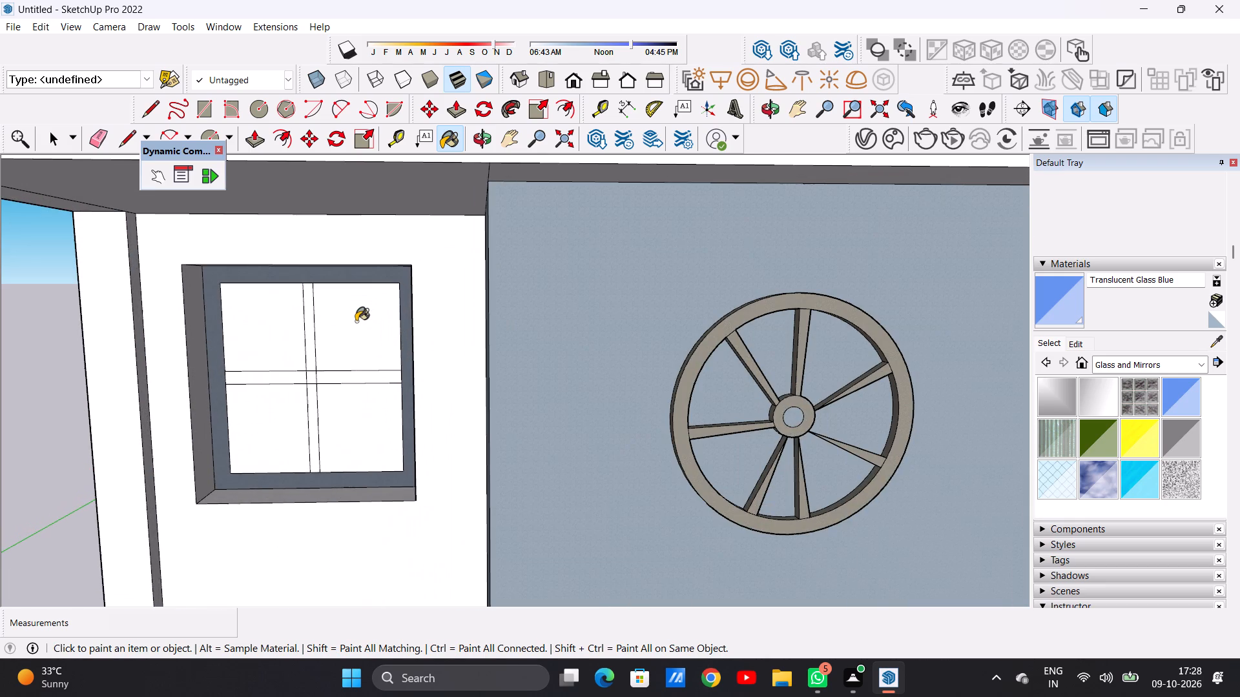
{"action": "left_click", "coordinate": [356, 321]}
{"action": "left_click", "coordinate": [278, 343]}
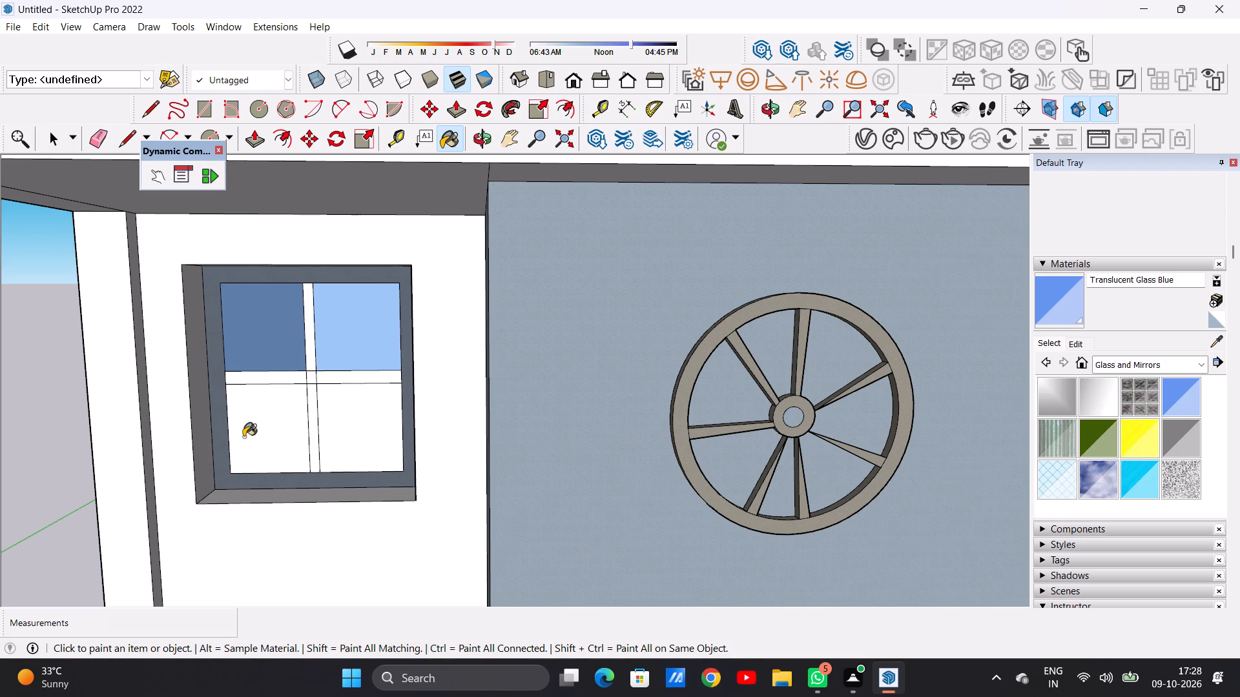
{"action": "left_click", "coordinate": [248, 432]}
{"action": "left_click", "coordinate": [358, 432]}
{"action": "scroll", "coordinate": [298, 446], "scroll_direction": "down", "scroll_amount": 4}
Paint the cross-shaped glazing bars of the top-floor four-pane window, including their centre square, with Formica Speckled Grey.
{"action": "scroll", "coordinate": [298, 446], "scroll_direction": "up", "scroll_amount": 5}
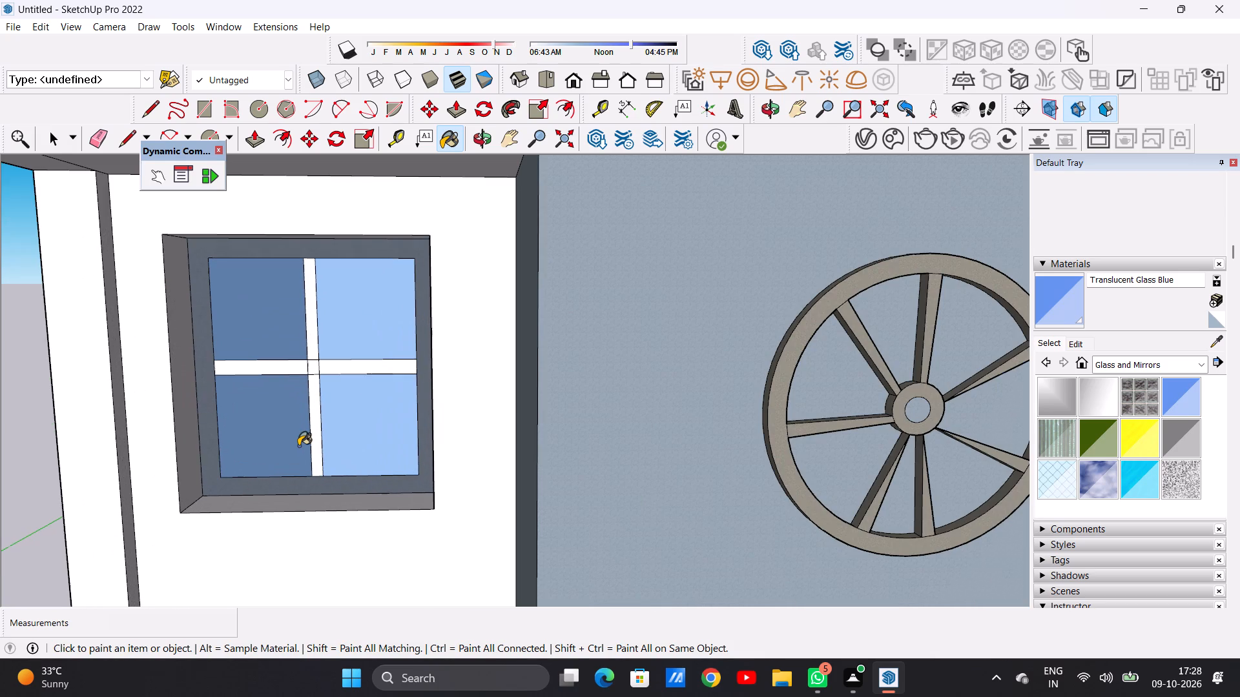
{"action": "left_click", "coordinate": [1194, 366]}
{"action": "left_click", "coordinate": [1162, 527]}
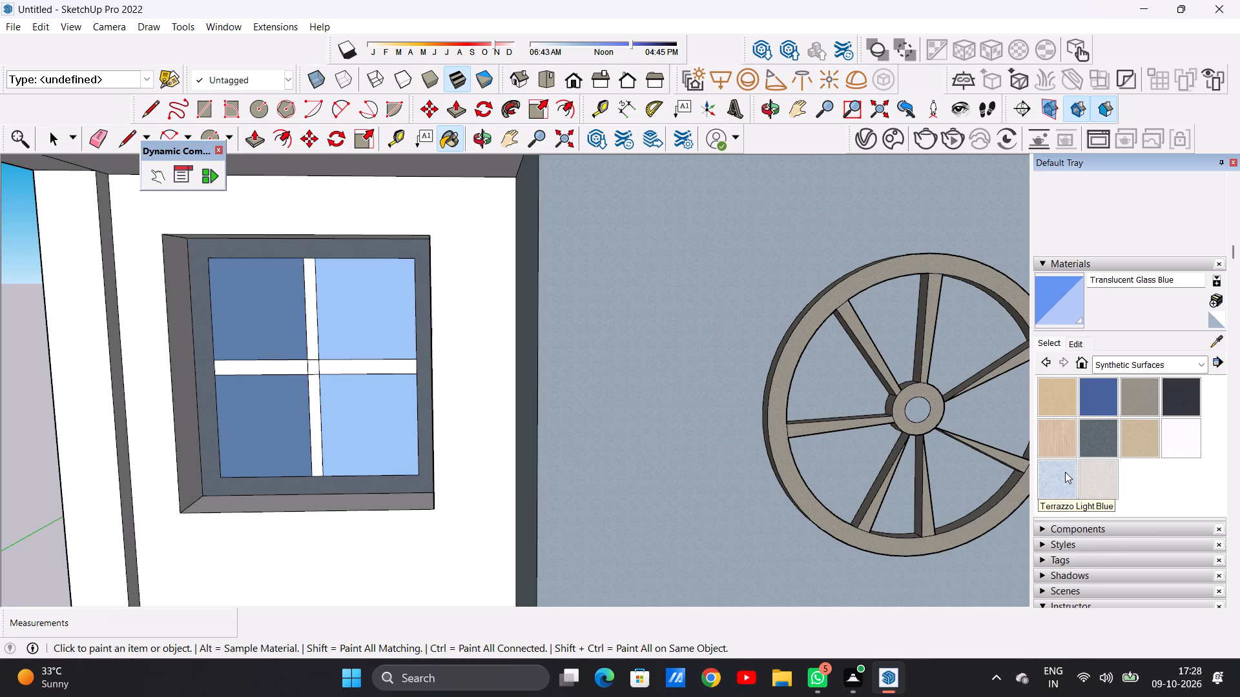
{"action": "left_click", "coordinate": [1065, 472]}
{"action": "left_click", "coordinate": [1101, 440]}
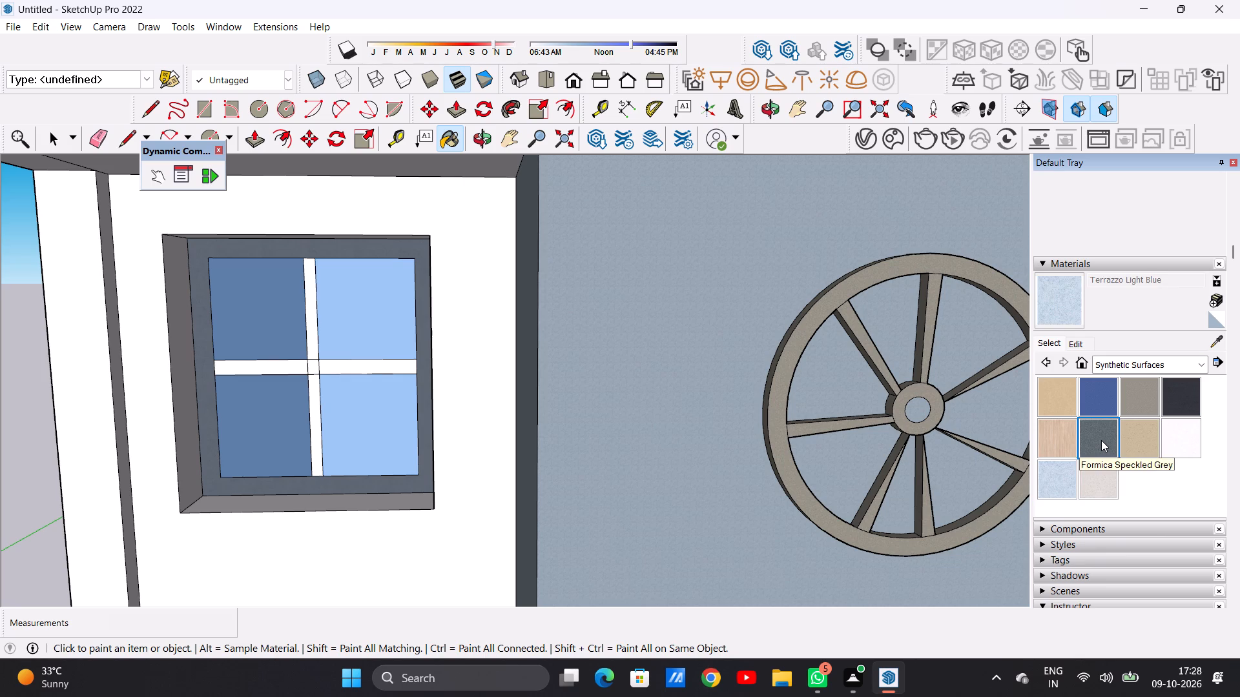
{"action": "scroll", "coordinate": [298, 378], "scroll_direction": "up", "scroll_amount": 3}
{"action": "scroll", "coordinate": [298, 378], "scroll_direction": "down", "scroll_amount": 1}
{"action": "scroll", "coordinate": [298, 378], "scroll_direction": "up", "scroll_amount": 3}
{"action": "scroll", "coordinate": [298, 378], "scroll_direction": "down", "scroll_amount": 1}
{"action": "scroll", "coordinate": [298, 378], "scroll_direction": "up", "scroll_amount": 3}
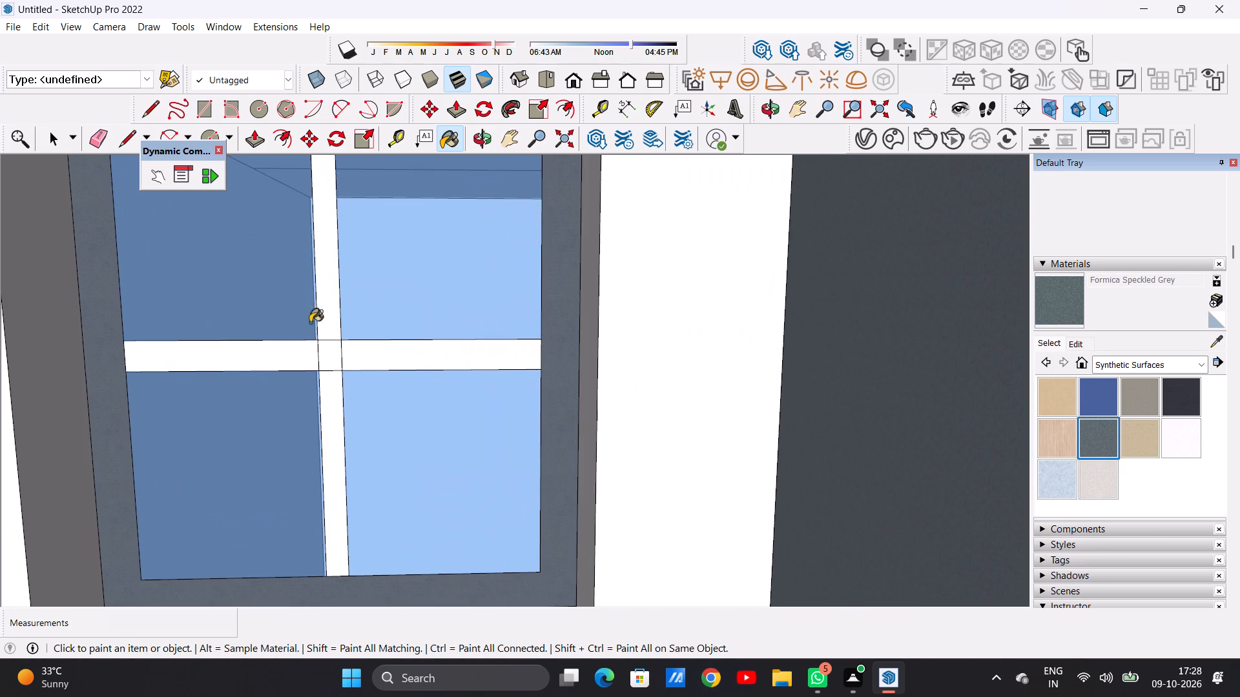
{"action": "left_click", "coordinate": [324, 306]}
{"action": "left_click", "coordinate": [327, 354]}
{"action": "left_click", "coordinate": [377, 359]}
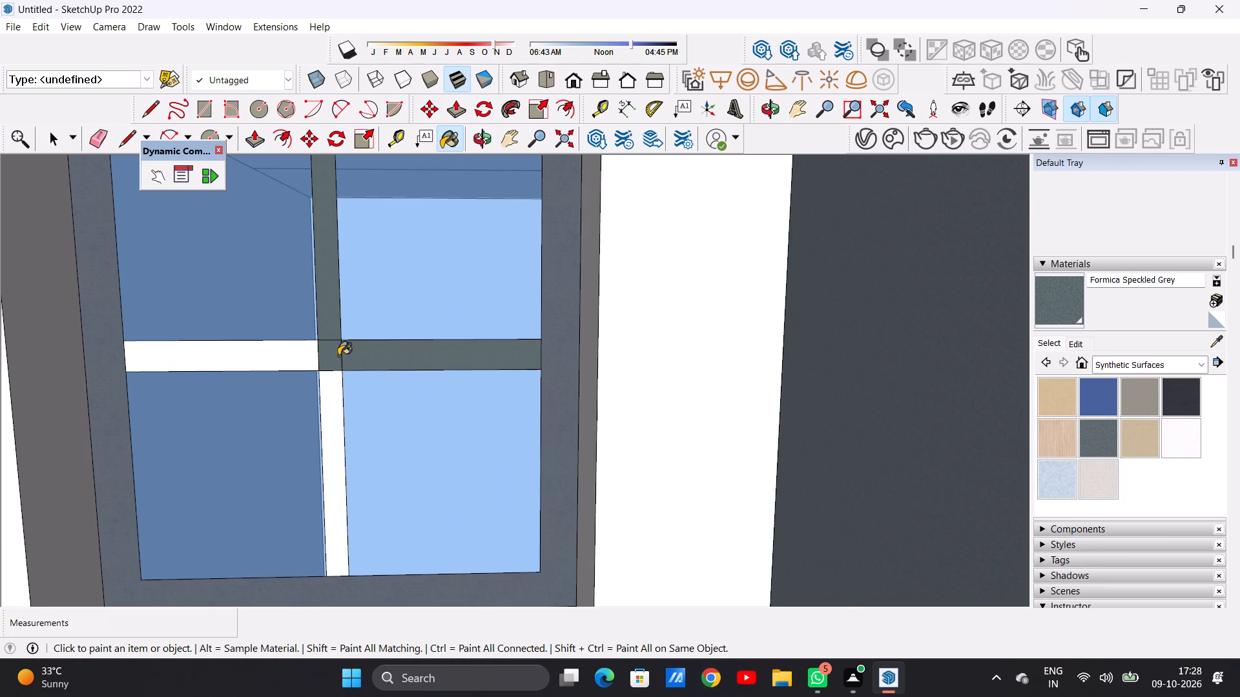
{"action": "left_click", "coordinate": [298, 358]}
{"action": "left_click", "coordinate": [325, 405]}
{"action": "scroll", "coordinate": [336, 409], "scroll_direction": "down", "scroll_amount": 20}
{"action": "scroll", "coordinate": [336, 409], "scroll_direction": "down", "scroll_amount": 4}
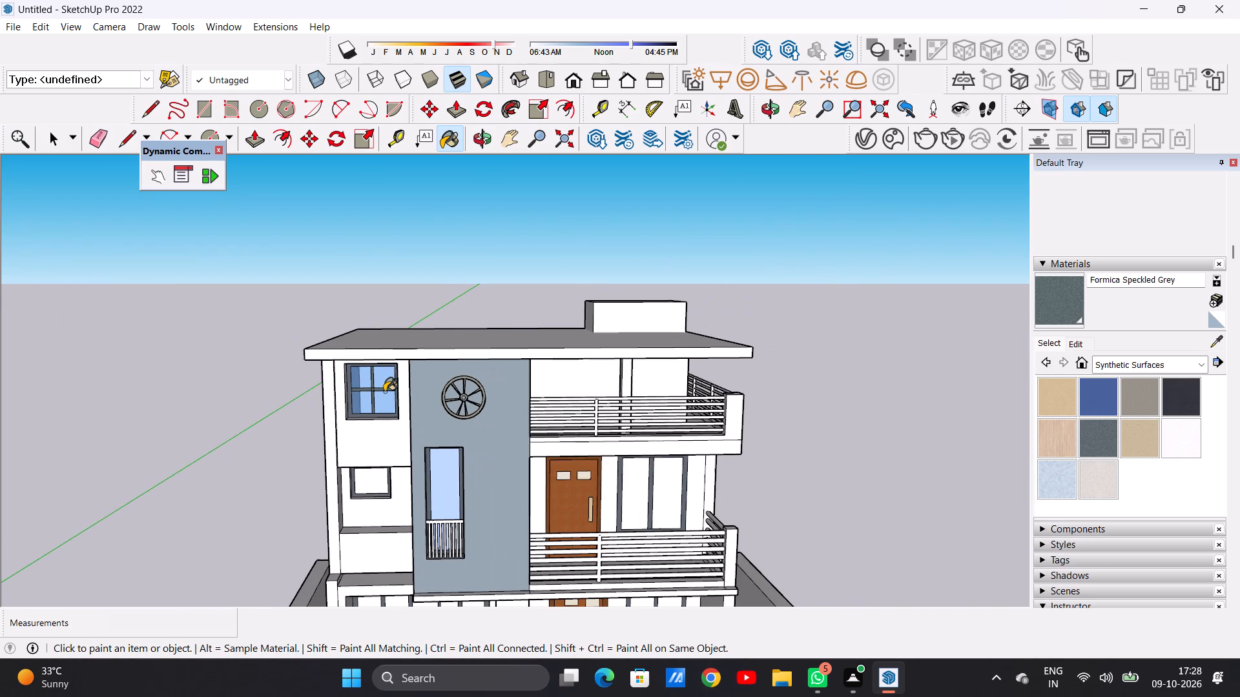
{"action": "key", "text": "space"}
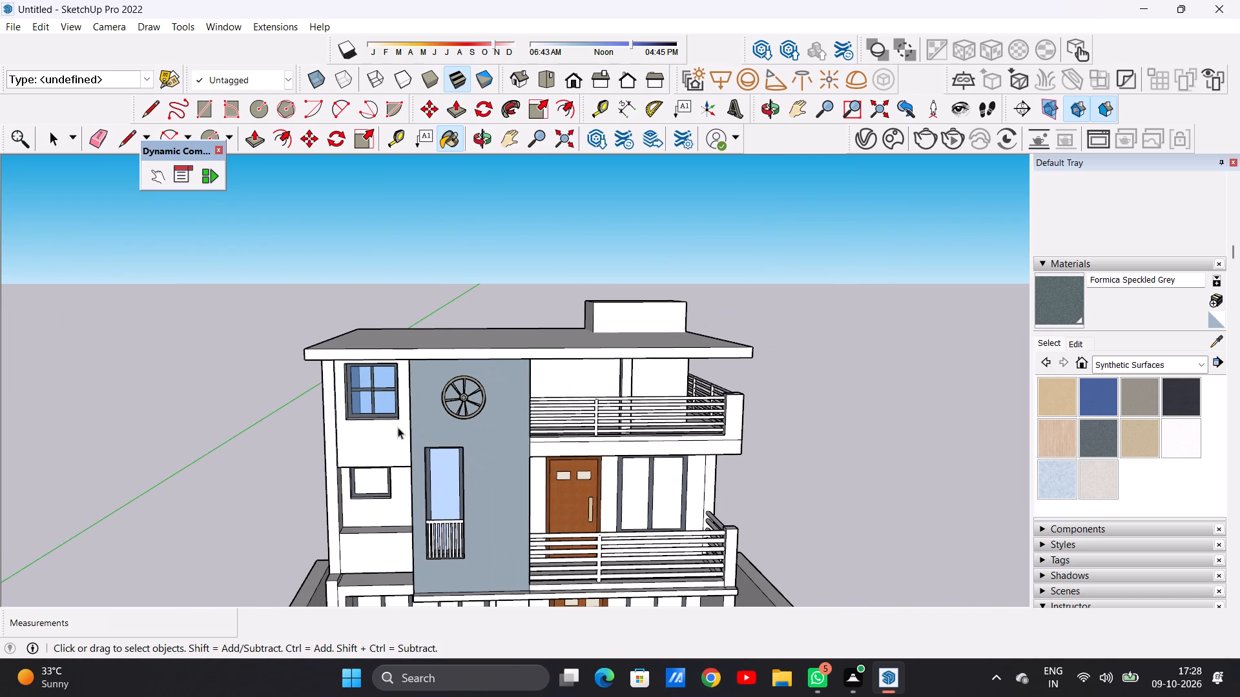
{"action": "scroll", "coordinate": [424, 461], "scroll_direction": "down", "scroll_amount": 3}
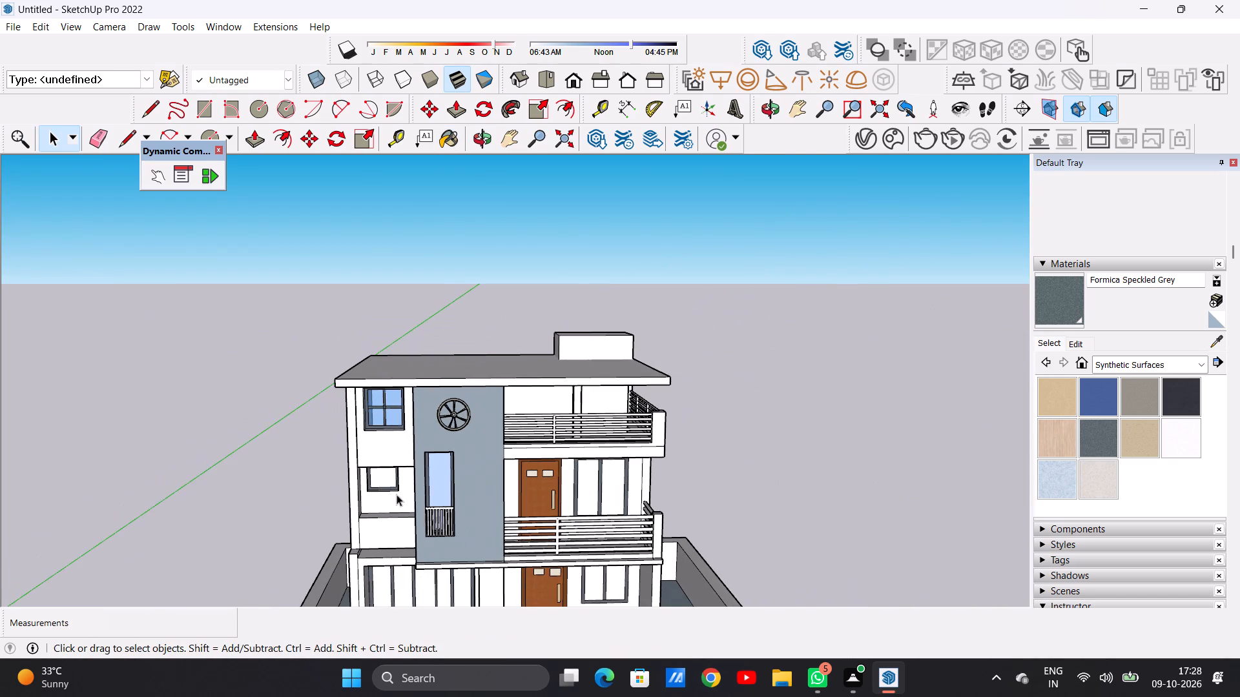
Paint the pane of the small middle-floor window below the four-pane window with Translucent Glass Blue.
{"action": "scroll", "coordinate": [386, 481], "scroll_direction": "up", "scroll_amount": 18}
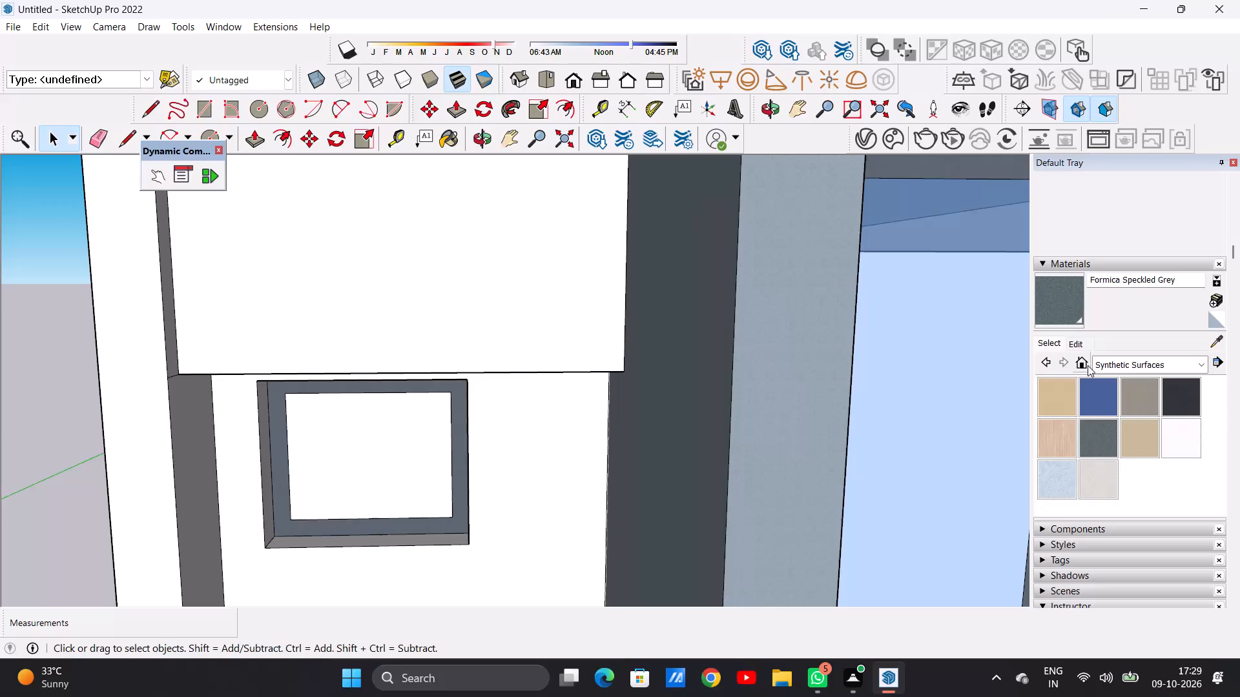
{"action": "left_click", "coordinate": [1054, 301]}
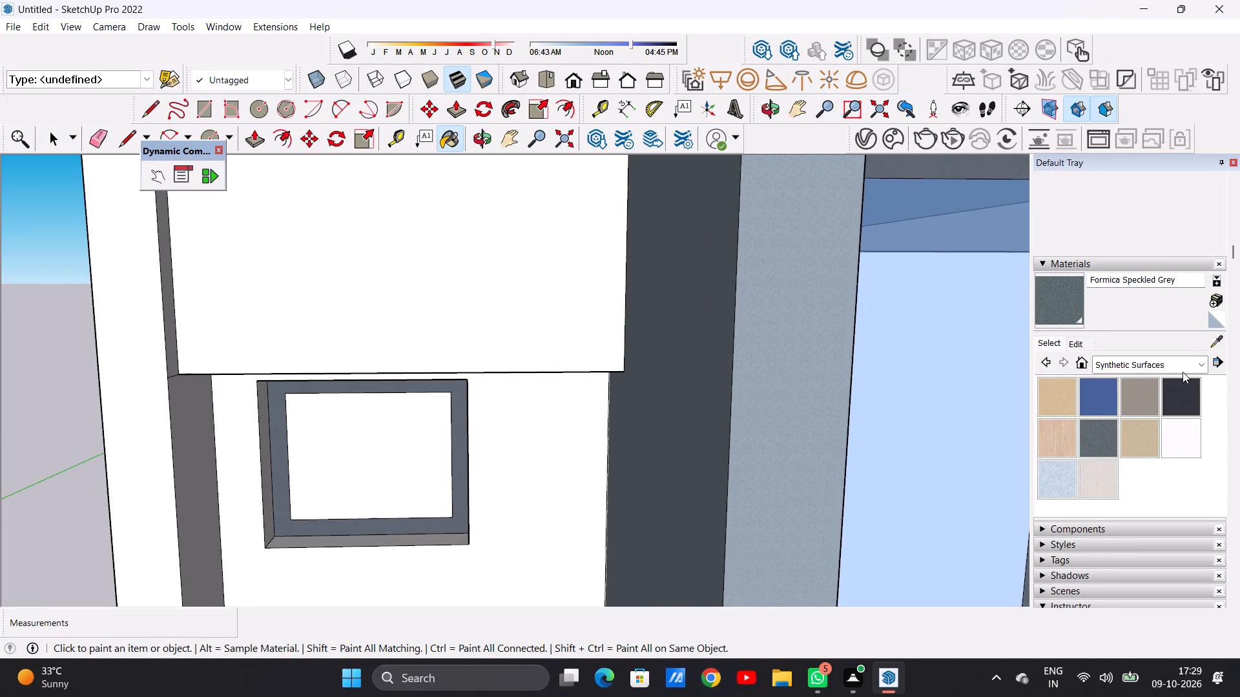
{"action": "left_click", "coordinate": [1201, 365]}
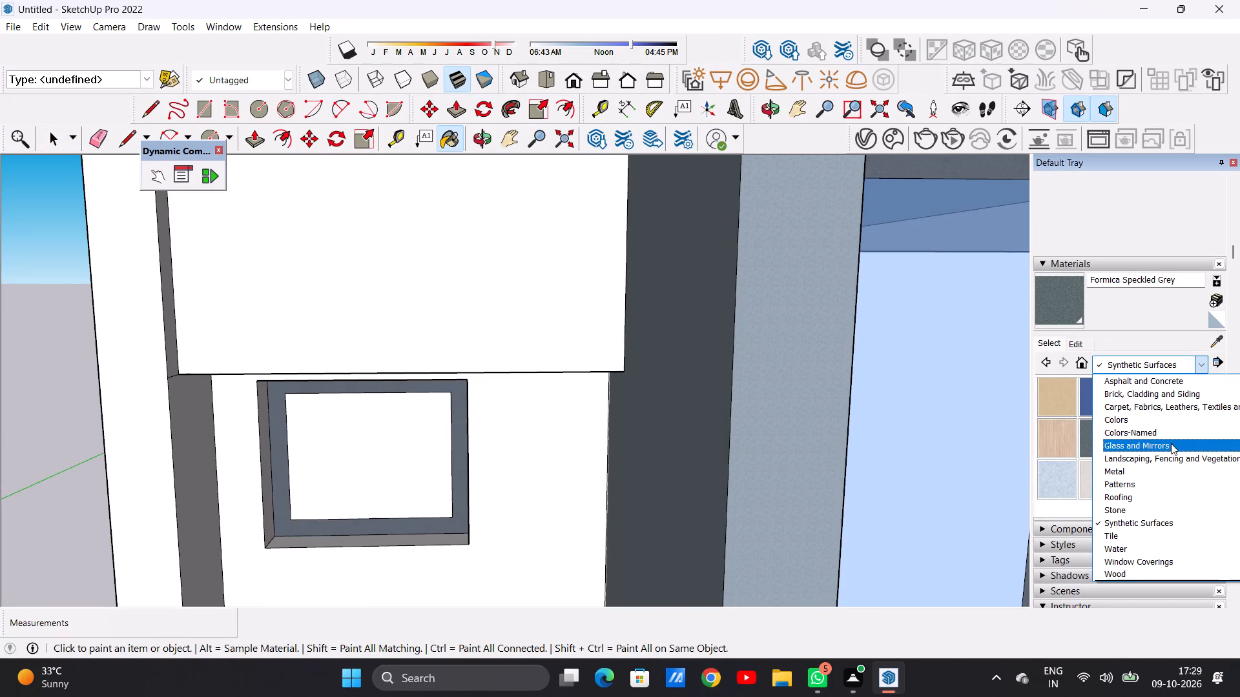
{"action": "left_click", "coordinate": [1171, 443]}
{"action": "left_click", "coordinate": [1186, 390]}
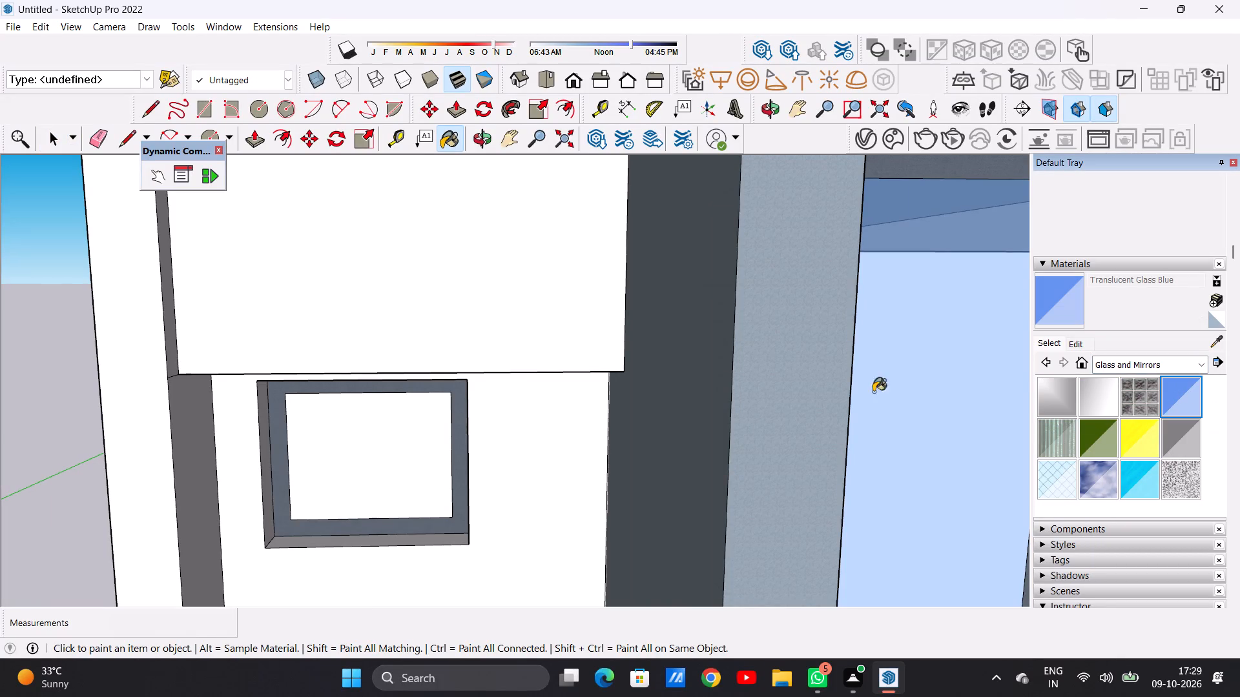
{"action": "scroll", "coordinate": [419, 457], "scroll_direction": "up", "scroll_amount": 5}
{"action": "left_click", "coordinate": [409, 457]}
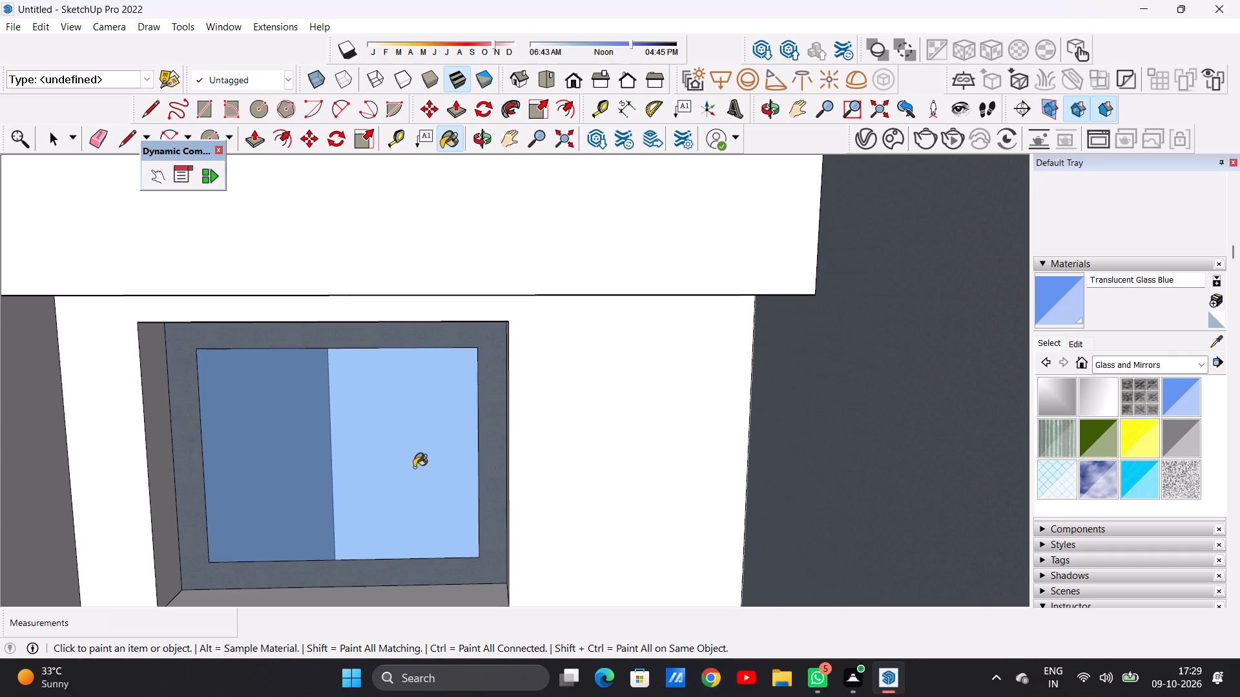
{"action": "scroll", "coordinate": [414, 467], "scroll_direction": "down", "scroll_amount": 20}
{"action": "scroll", "coordinate": [414, 467], "scroll_direction": "down", "scroll_amount": 3}
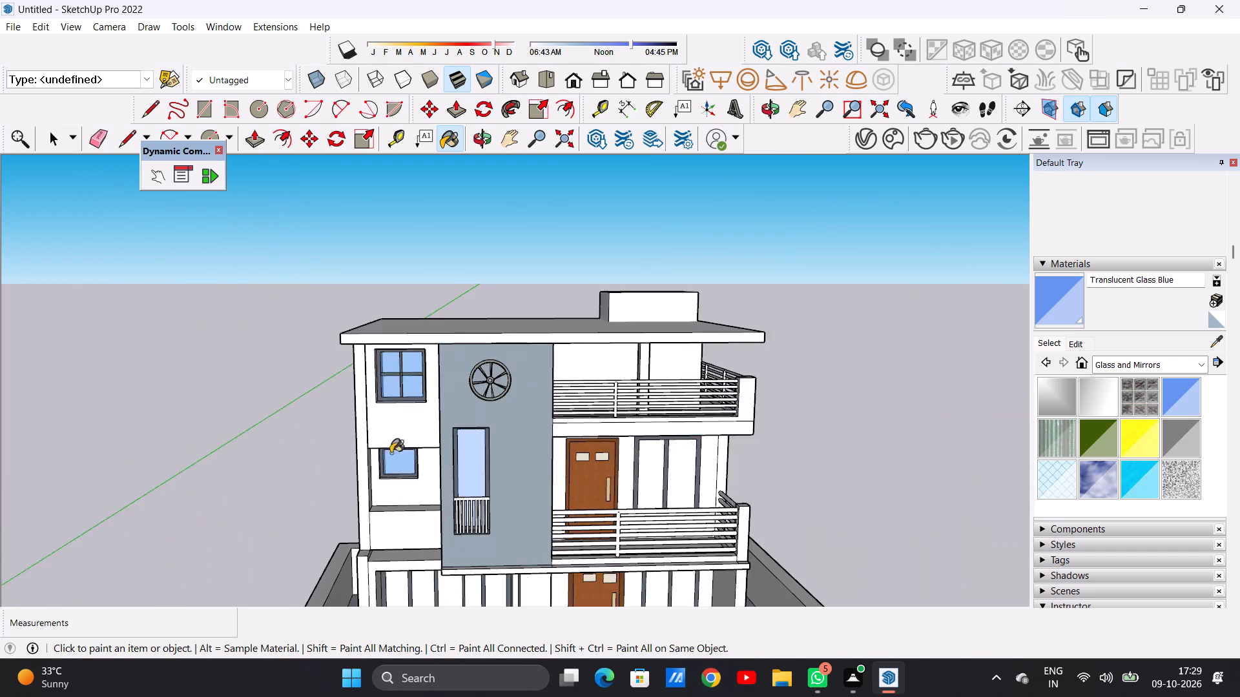
Paint the two panes nearest the house's outer corner in the wide ground-floor window with Translucent Glass Gray.
{"action": "scroll", "coordinate": [391, 453], "scroll_direction": "down", "scroll_amount": 5}
{"action": "scroll", "coordinate": [384, 584], "scroll_direction": "up", "scroll_amount": 5}
{"action": "scroll", "coordinate": [475, 555], "scroll_direction": "up", "scroll_amount": 5}
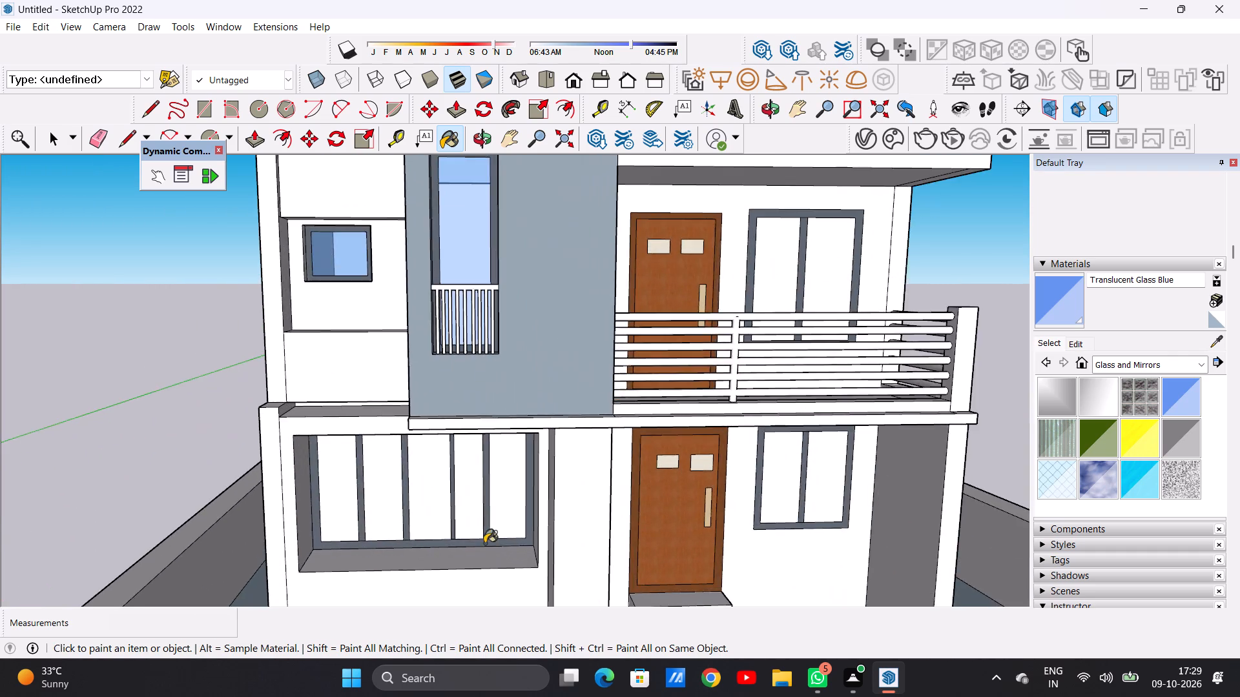
{"action": "scroll", "coordinate": [490, 536], "scroll_direction": "up", "scroll_amount": 6}
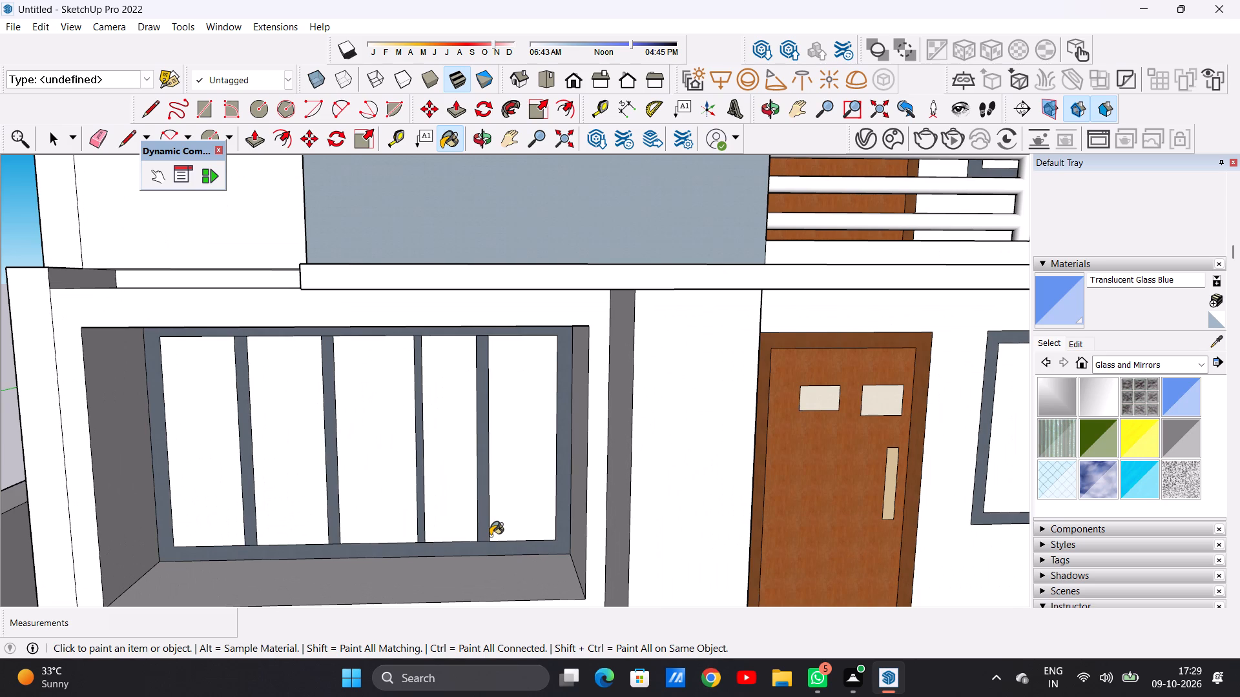
{"action": "left_click", "coordinate": [1173, 431]}
{"action": "scroll", "coordinate": [214, 420], "scroll_direction": "up", "scroll_amount": 6}
{"action": "left_click", "coordinate": [211, 419]}
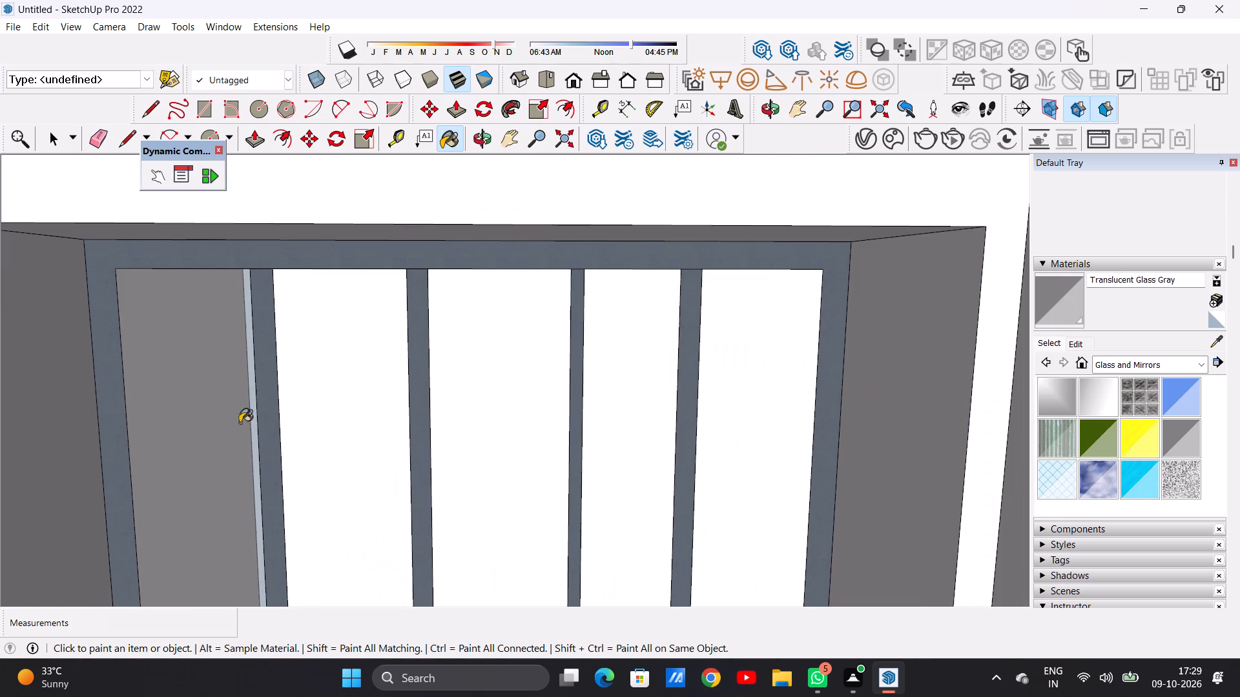
{"action": "left_click", "coordinate": [327, 427]}
Examine the wide ground-floor window's painted panes from several angles and distances.
{"action": "scroll", "coordinate": [313, 443], "scroll_direction": "down", "scroll_amount": 10}
{"action": "middle_click_drag", "start_coordinate": [289, 462], "coordinate": [148, 462]}
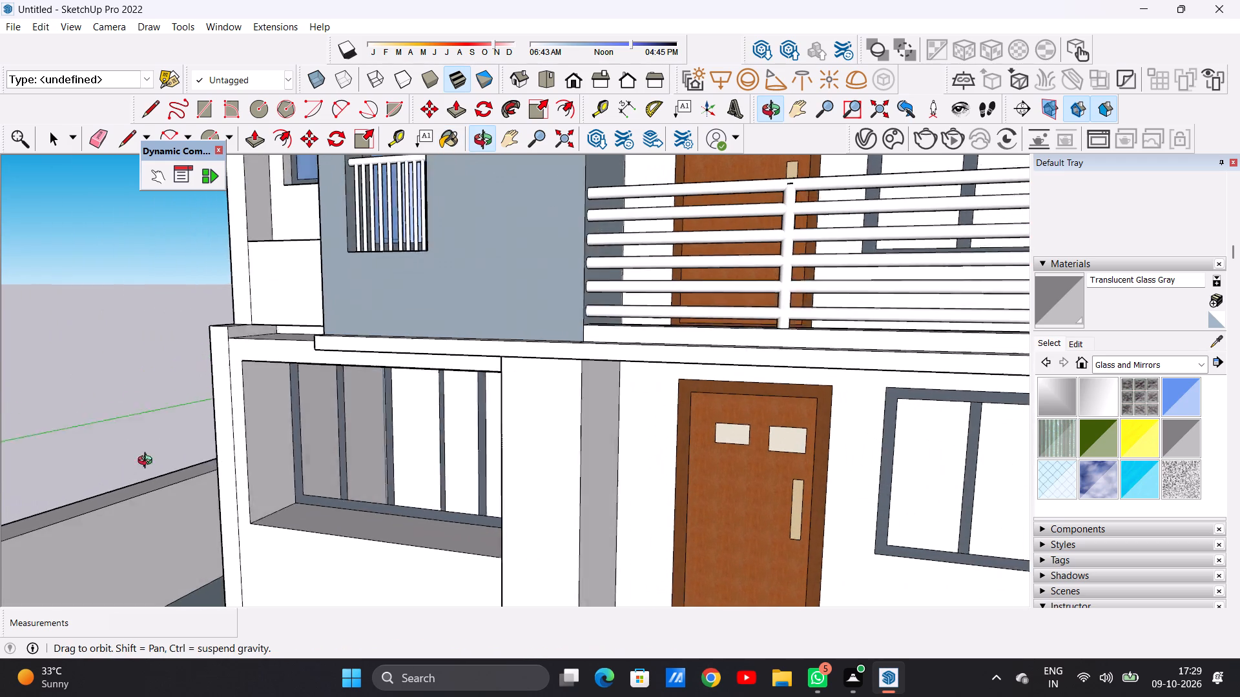
{"action": "middle_click_drag", "start_coordinate": [148, 462], "coordinate": [238, 472]}
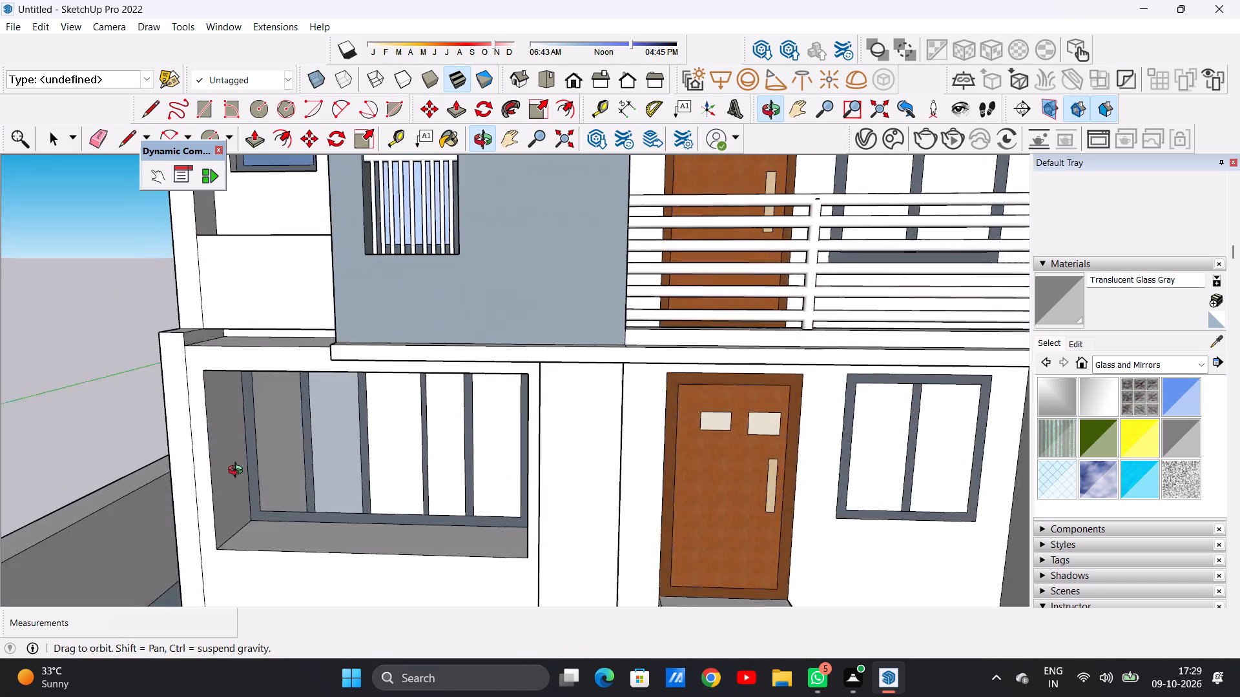
{"action": "middle_click_drag", "start_coordinate": [238, 472], "coordinate": [285, 481]}
{"action": "scroll", "coordinate": [281, 521], "scroll_direction": "down", "scroll_amount": 5}
{"action": "scroll", "coordinate": [378, 514], "scroll_direction": "up", "scroll_amount": 5}
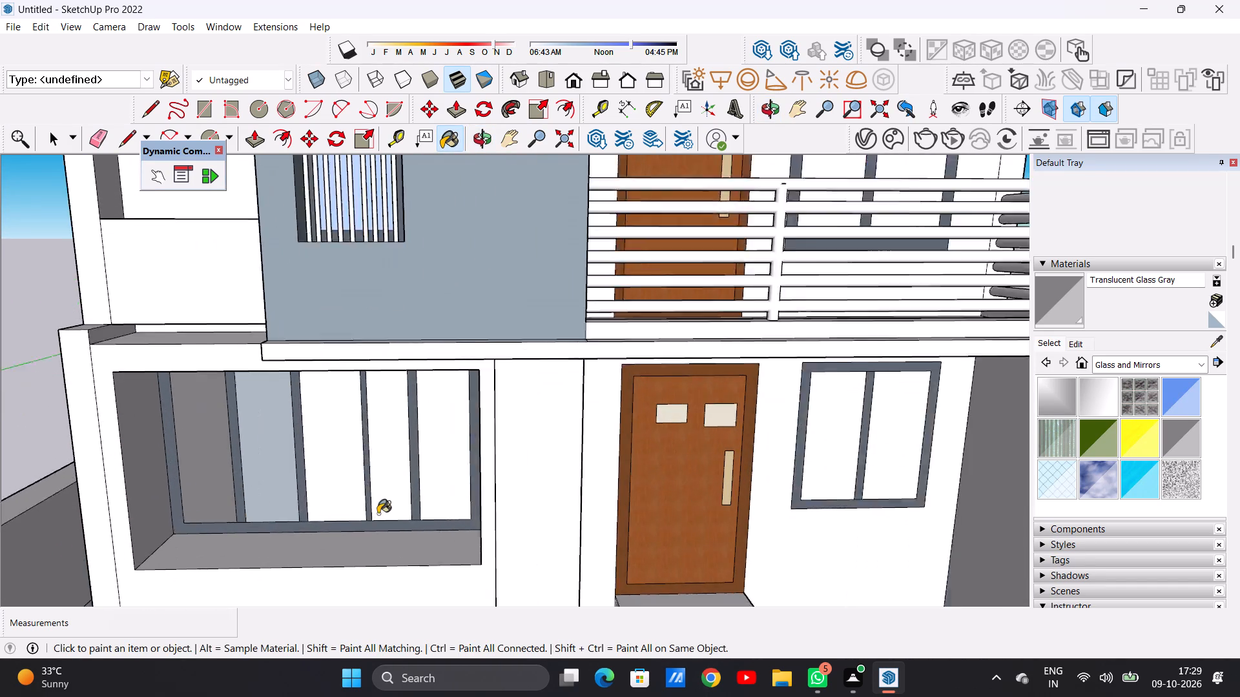
{"action": "scroll", "coordinate": [378, 514], "scroll_direction": "up", "scroll_amount": 1}
{"action": "middle_click_drag", "start_coordinate": [378, 522], "coordinate": [390, 456]}
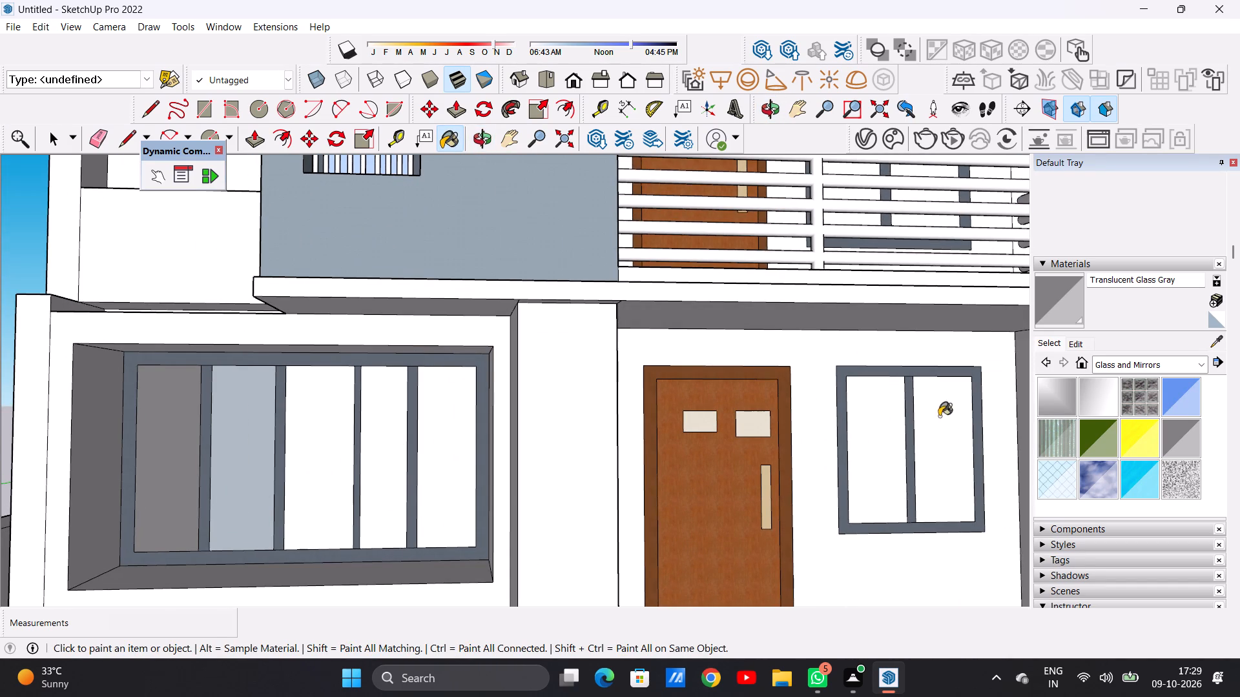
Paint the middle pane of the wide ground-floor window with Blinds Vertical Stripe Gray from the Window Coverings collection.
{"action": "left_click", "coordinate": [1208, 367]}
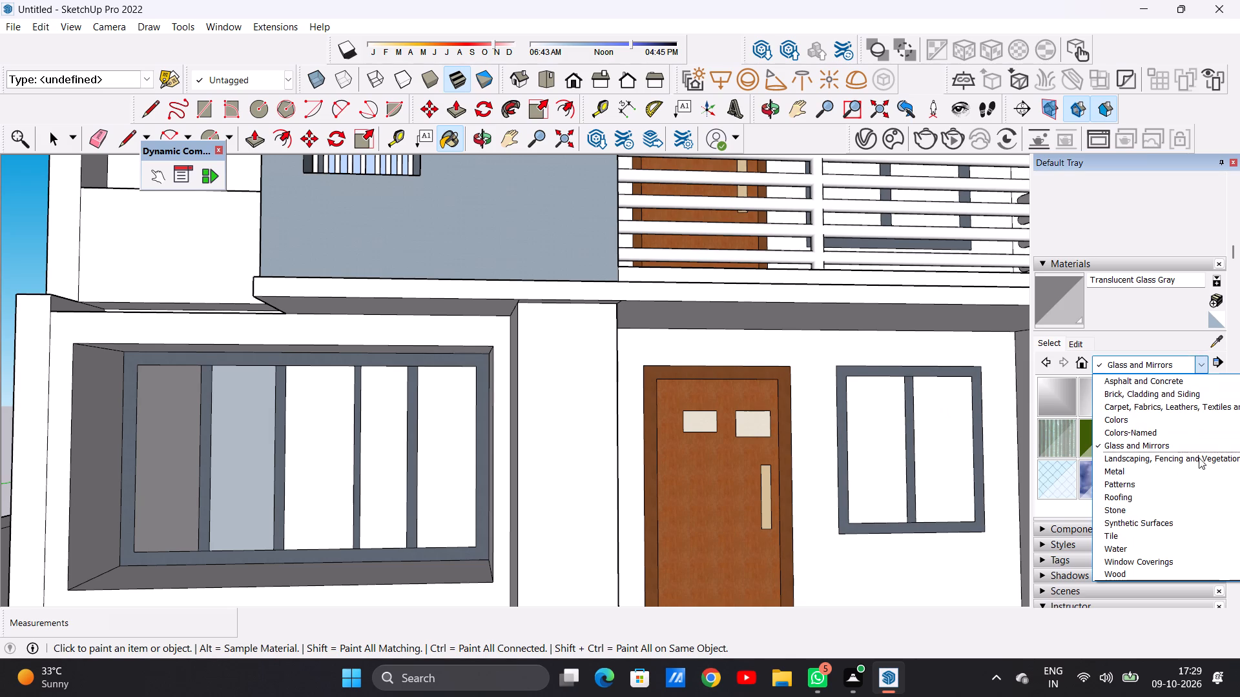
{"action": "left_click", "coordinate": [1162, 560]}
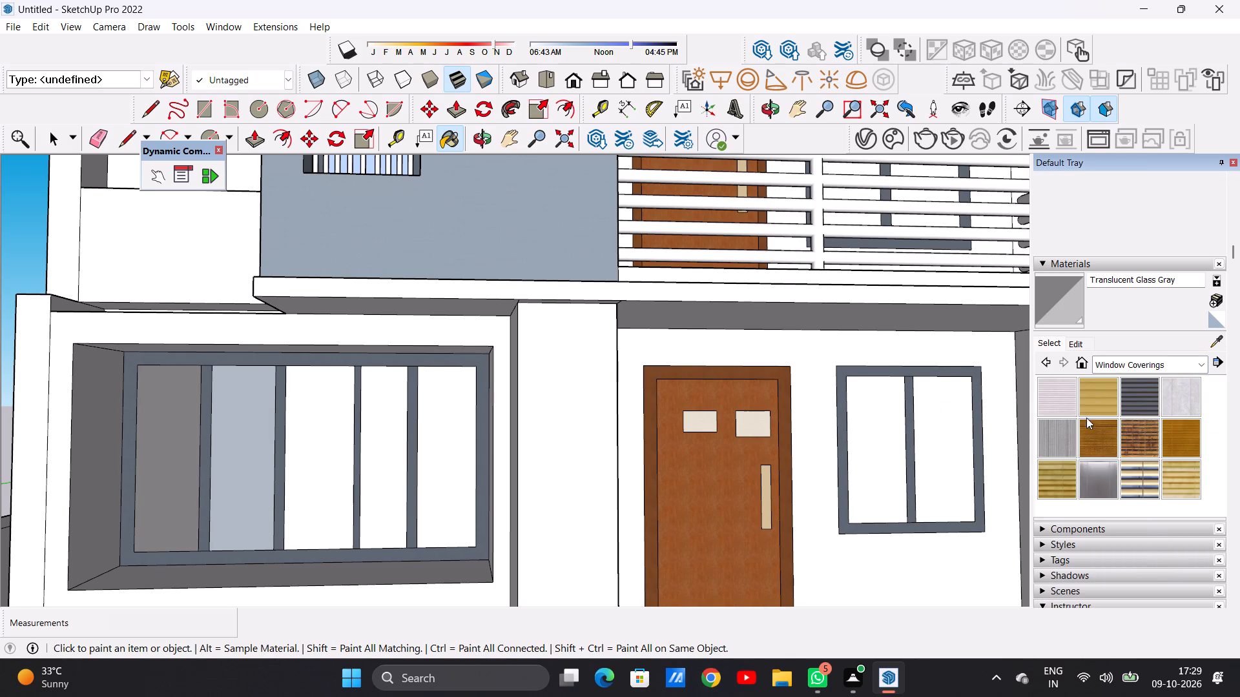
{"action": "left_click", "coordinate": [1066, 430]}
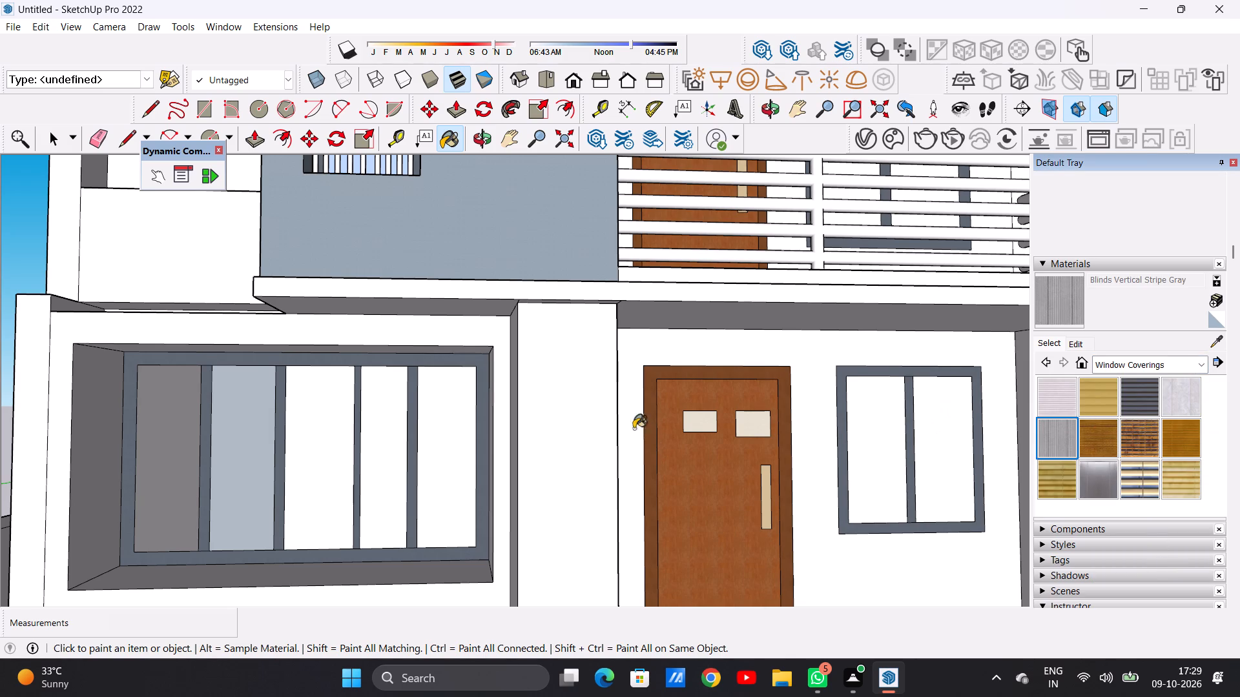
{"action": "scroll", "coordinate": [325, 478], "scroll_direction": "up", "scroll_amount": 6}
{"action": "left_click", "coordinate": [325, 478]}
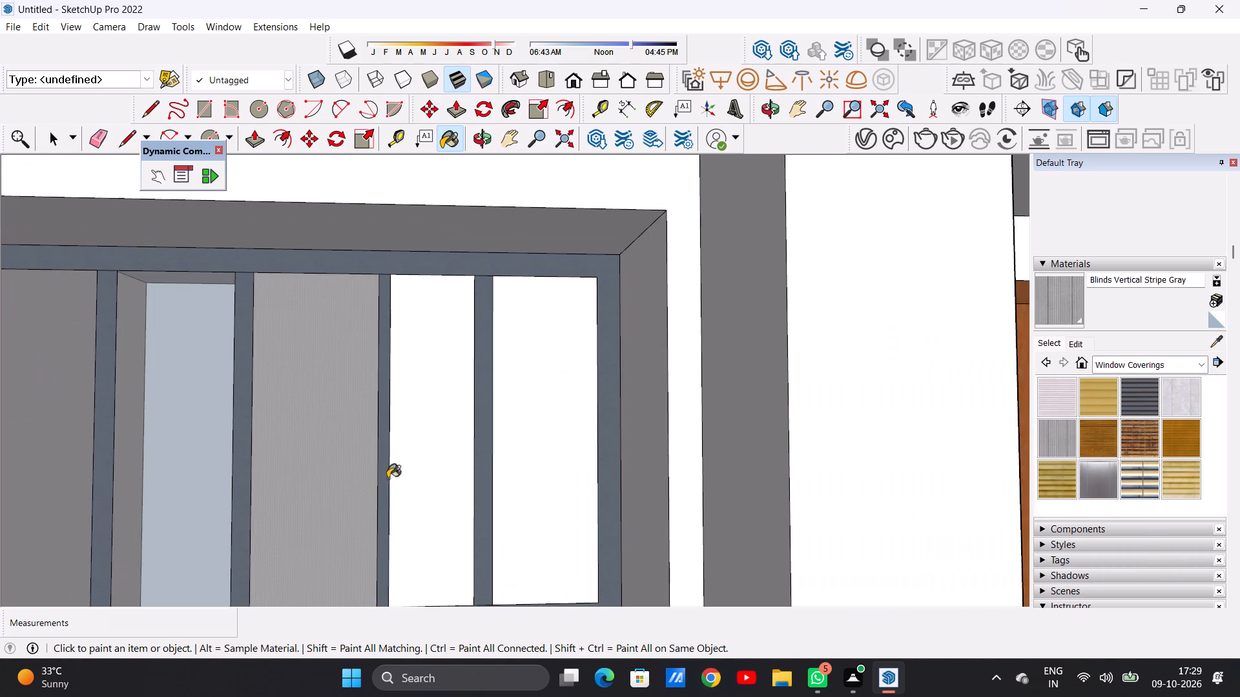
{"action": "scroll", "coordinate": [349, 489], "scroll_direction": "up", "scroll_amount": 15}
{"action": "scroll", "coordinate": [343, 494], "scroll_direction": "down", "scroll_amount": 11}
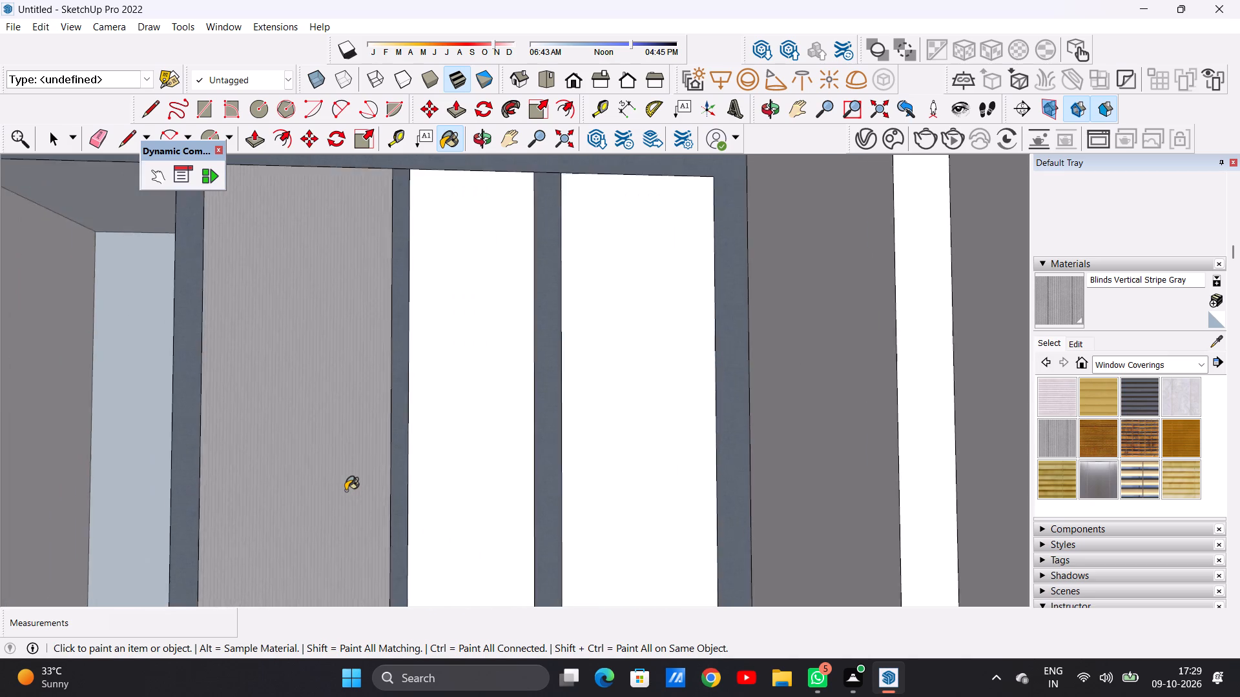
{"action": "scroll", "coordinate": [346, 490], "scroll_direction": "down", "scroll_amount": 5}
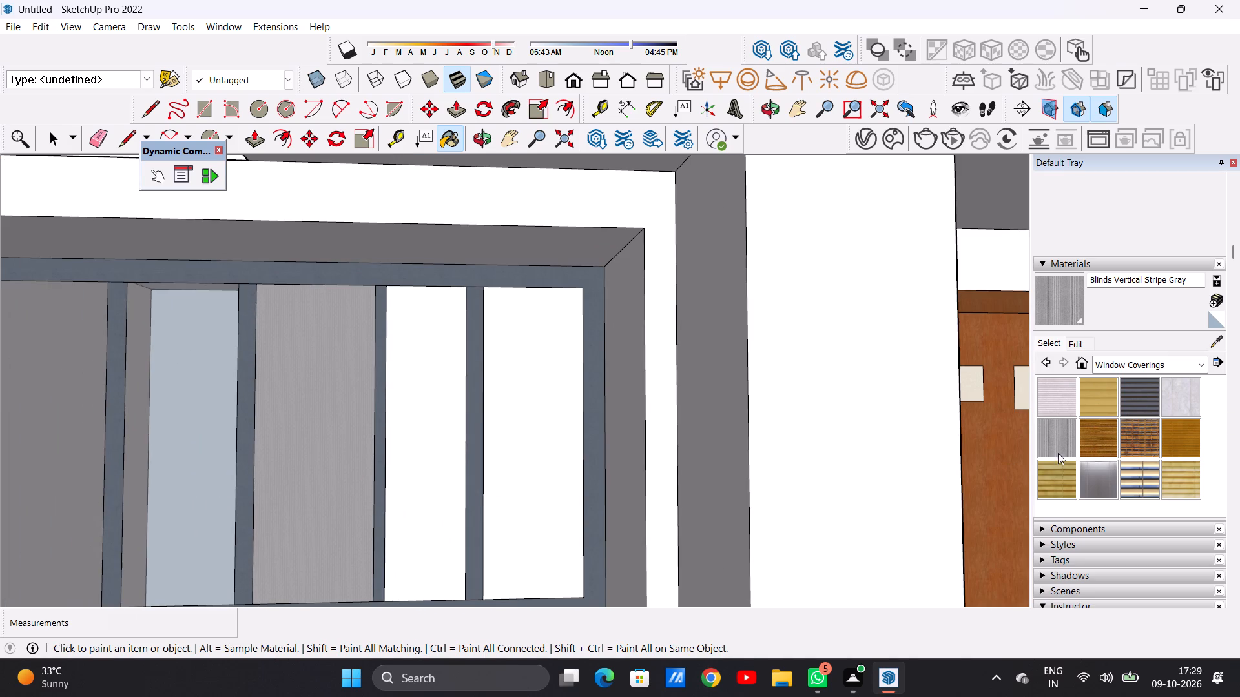
Repaint the middle pane of the wide ground-floor window with Blinds Roman Hobbled Blue.
{"action": "scroll", "coordinate": [1094, 438], "scroll_direction": "down", "scroll_amount": 1}
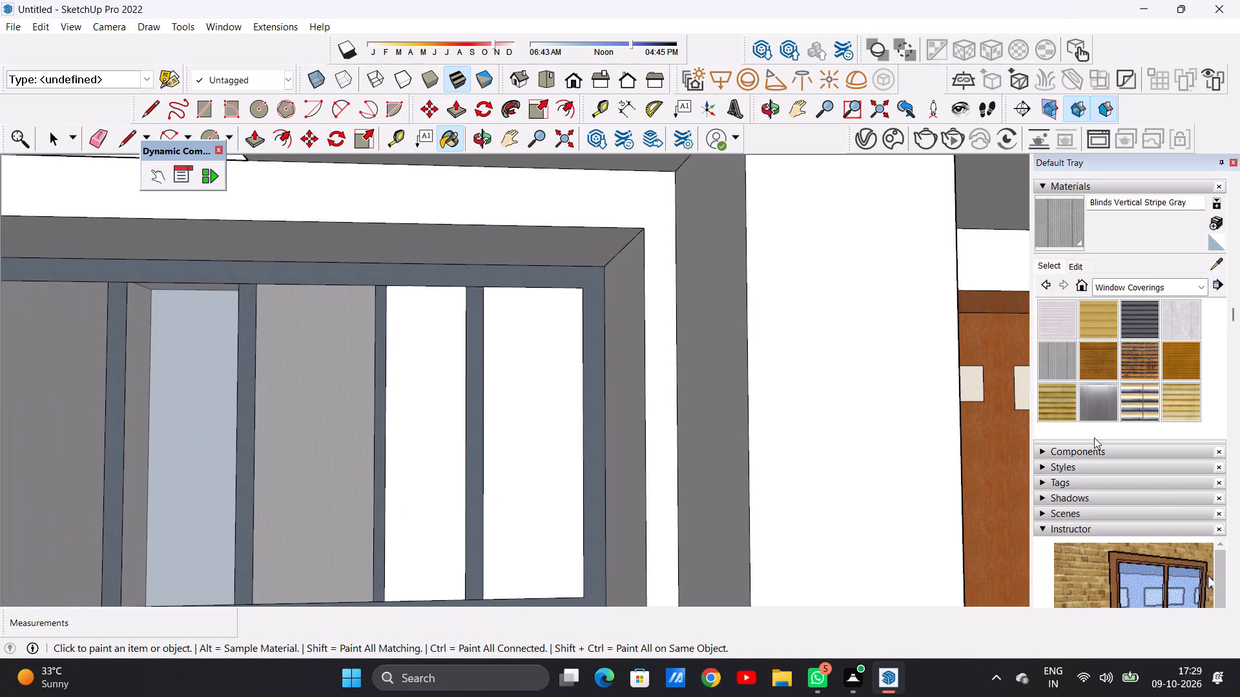
{"action": "left_click", "coordinate": [1142, 312]}
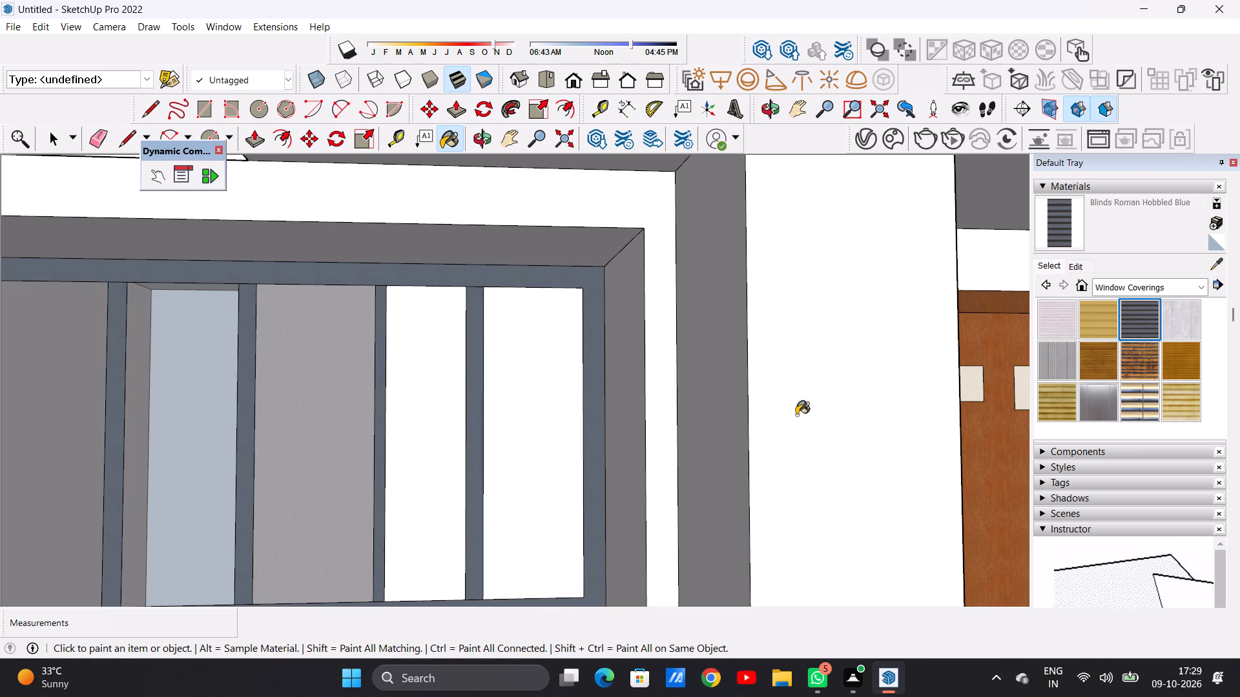
{"action": "scroll", "coordinate": [327, 451], "scroll_direction": "down", "scroll_amount": 6}
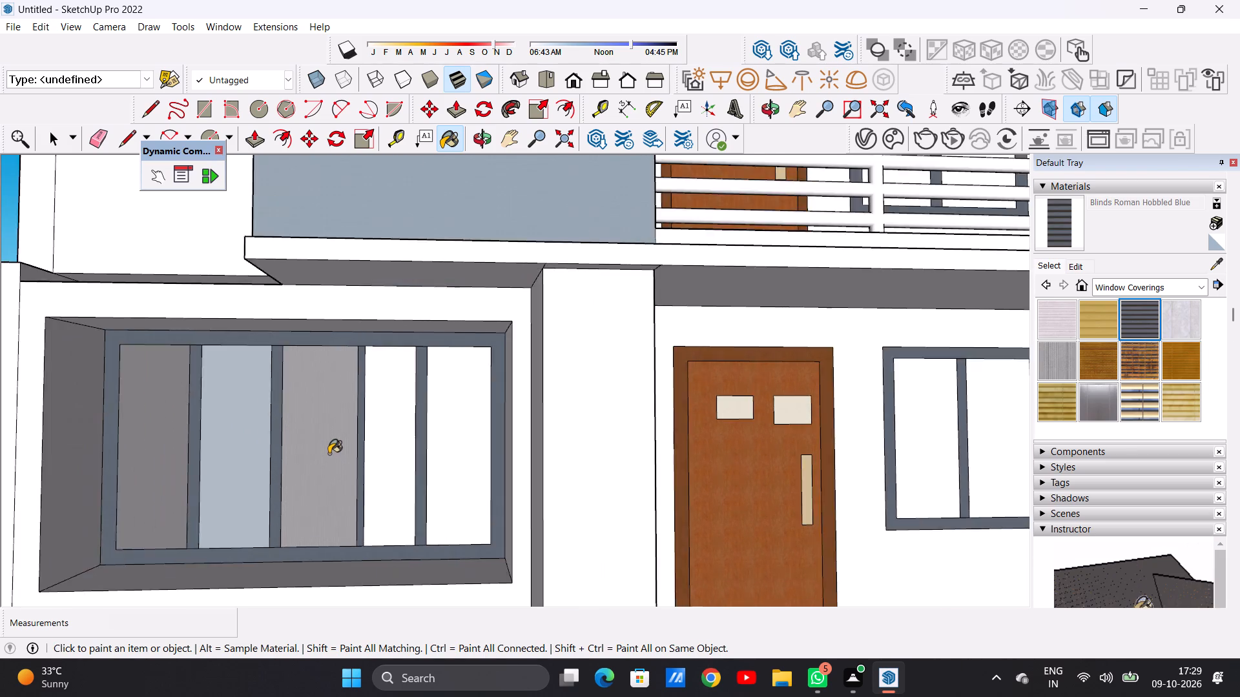
{"action": "scroll", "coordinate": [329, 454], "scroll_direction": "down", "scroll_amount": 2}
{"action": "scroll", "coordinate": [329, 454], "scroll_direction": "up", "scroll_amount": 6}
{"action": "left_click", "coordinate": [329, 454]}
{"action": "scroll", "coordinate": [328, 467], "scroll_direction": "up", "scroll_amount": 6}
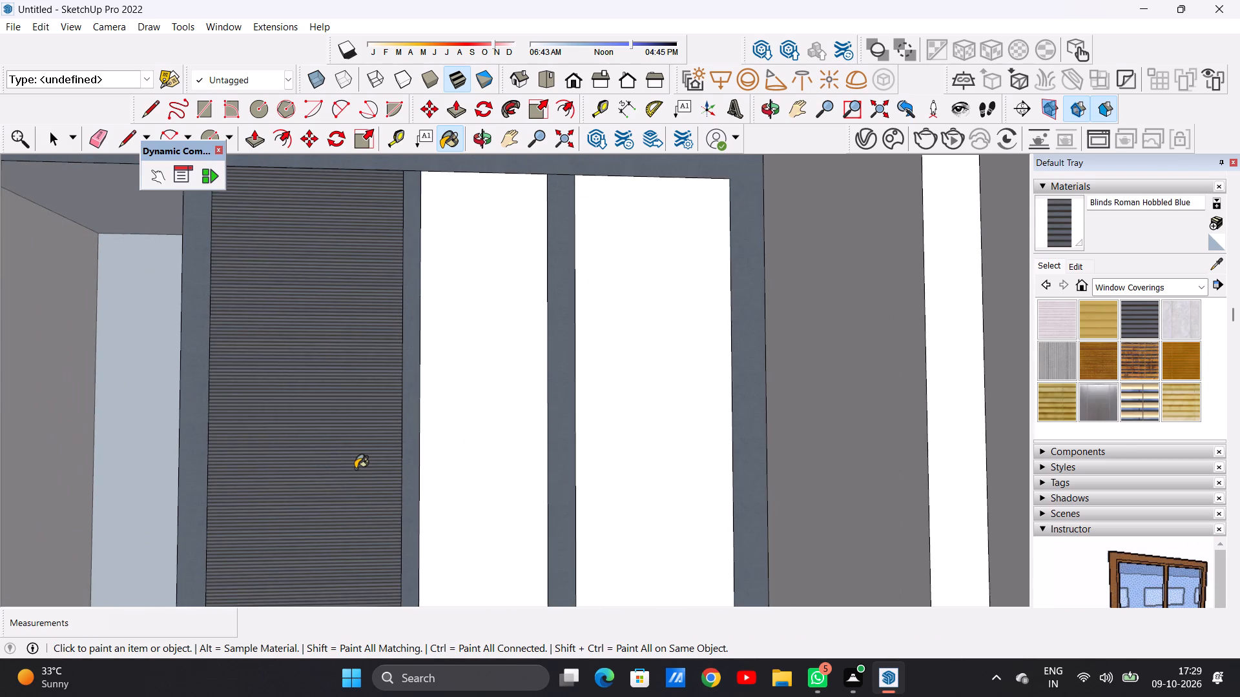
{"action": "scroll", "coordinate": [362, 469], "scroll_direction": "down", "scroll_amount": 12}
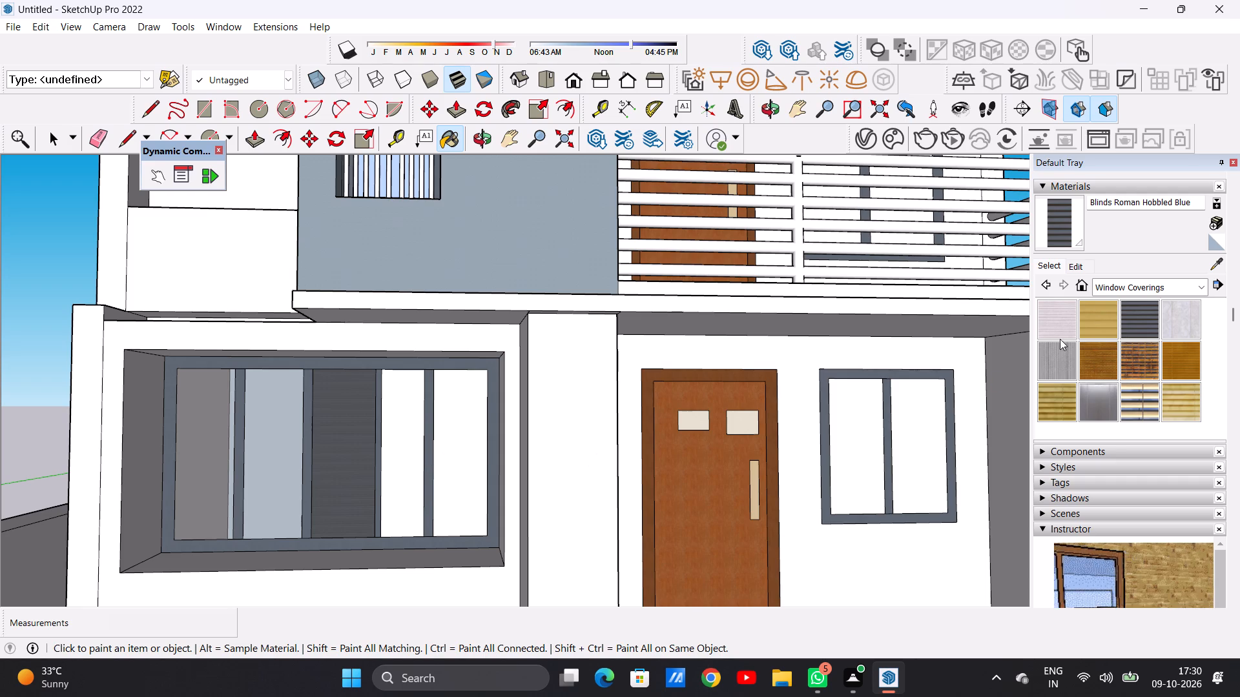
Lighten the Blinds Roman Hobbled Blue material to a pale shade by raising its colour brightness.
{"action": "left_click", "coordinate": [1076, 270]}
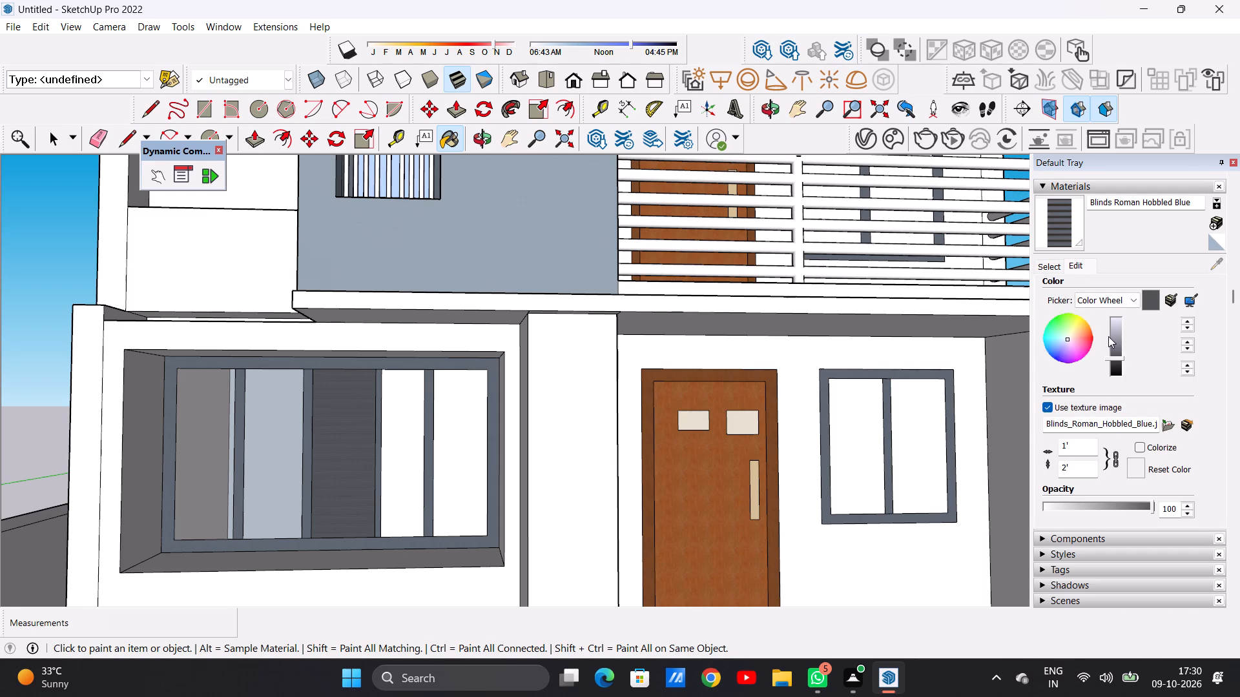
{"action": "left_click", "coordinate": [1114, 332]}
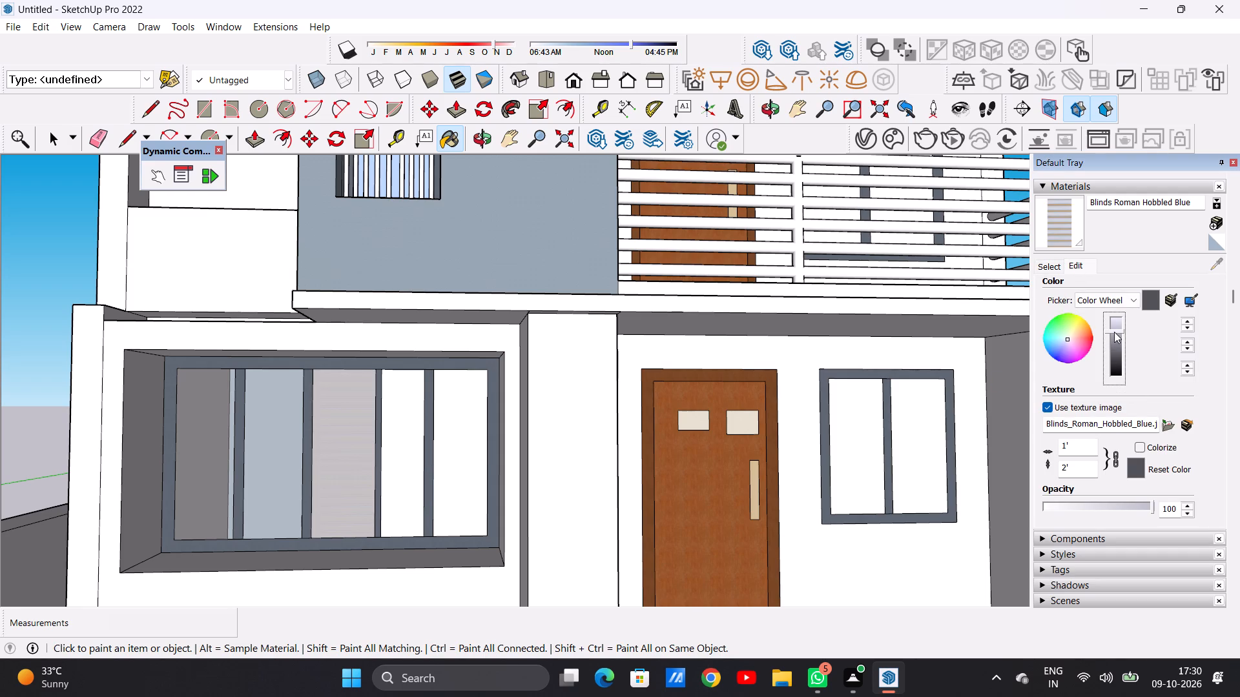
{"action": "scroll", "coordinate": [345, 478], "scroll_direction": "up", "scroll_amount": 12}
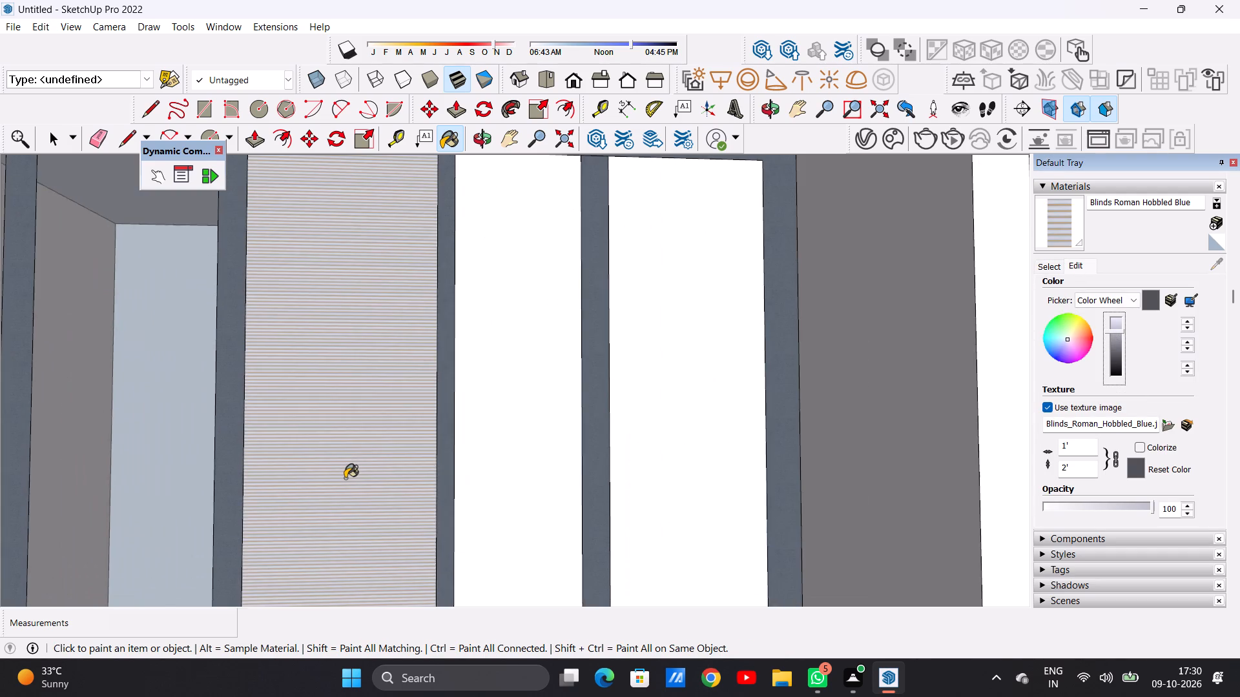
{"action": "scroll", "coordinate": [419, 489], "scroll_direction": "down", "scroll_amount": 11}
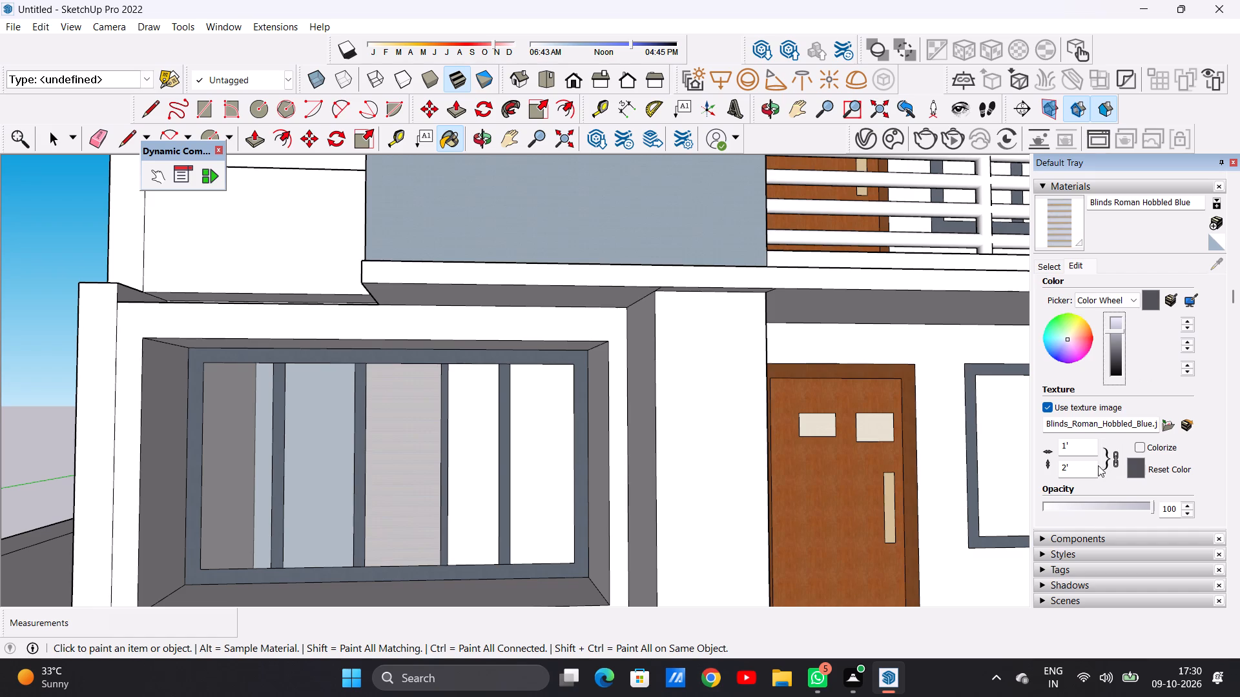
Set the Blinds Roman Hobbled Blue texture height to 10', keeping the width proportional.
{"action": "left_click", "coordinate": [1070, 465]}
{"action": "key", "text": "BackSpace"}
{"action": "key", "text": "BackSpace"}
{"action": "key", "text": "BackSpace"}
{"action": "key", "text": "BackSpace"}
{"action": "key", "text": "BackSpace"}
{"action": "type", "text": "5'"}
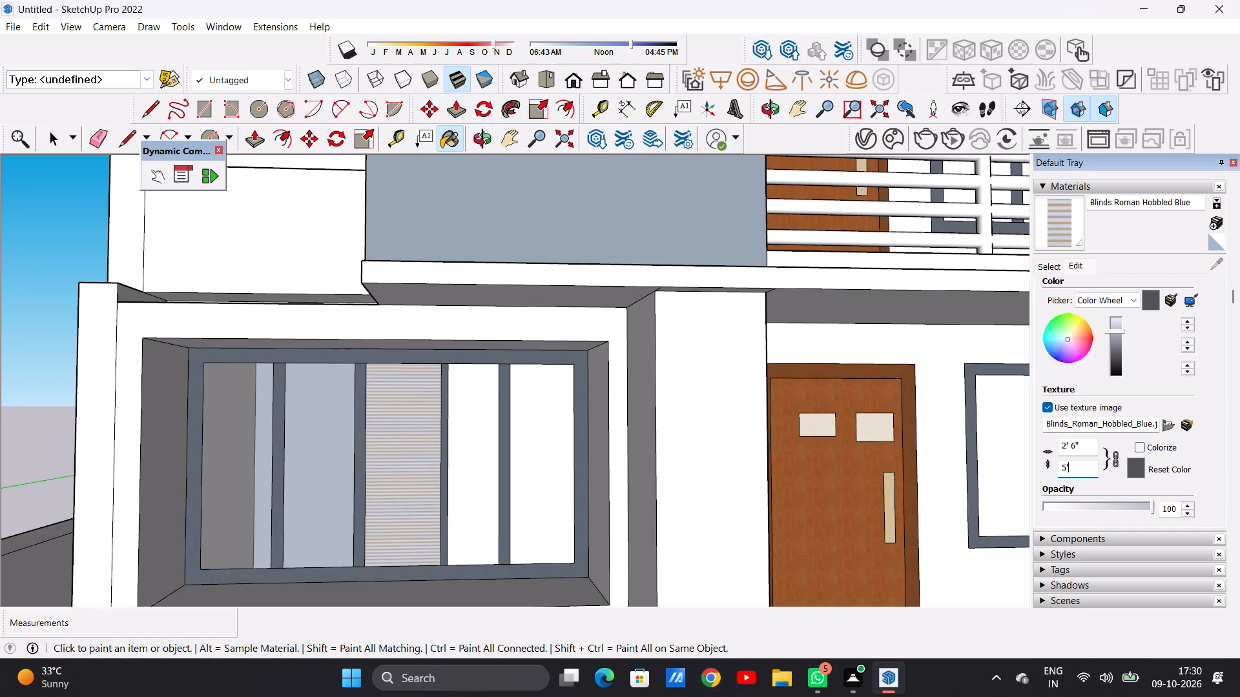
{"action": "key", "text": "BackSpace"}
{"action": "key", "text": "BackSpace"}
{"action": "key", "text": "BackSpace"}
{"action": "type", "text": "10'"}
{"action": "key", "text": "Return"}
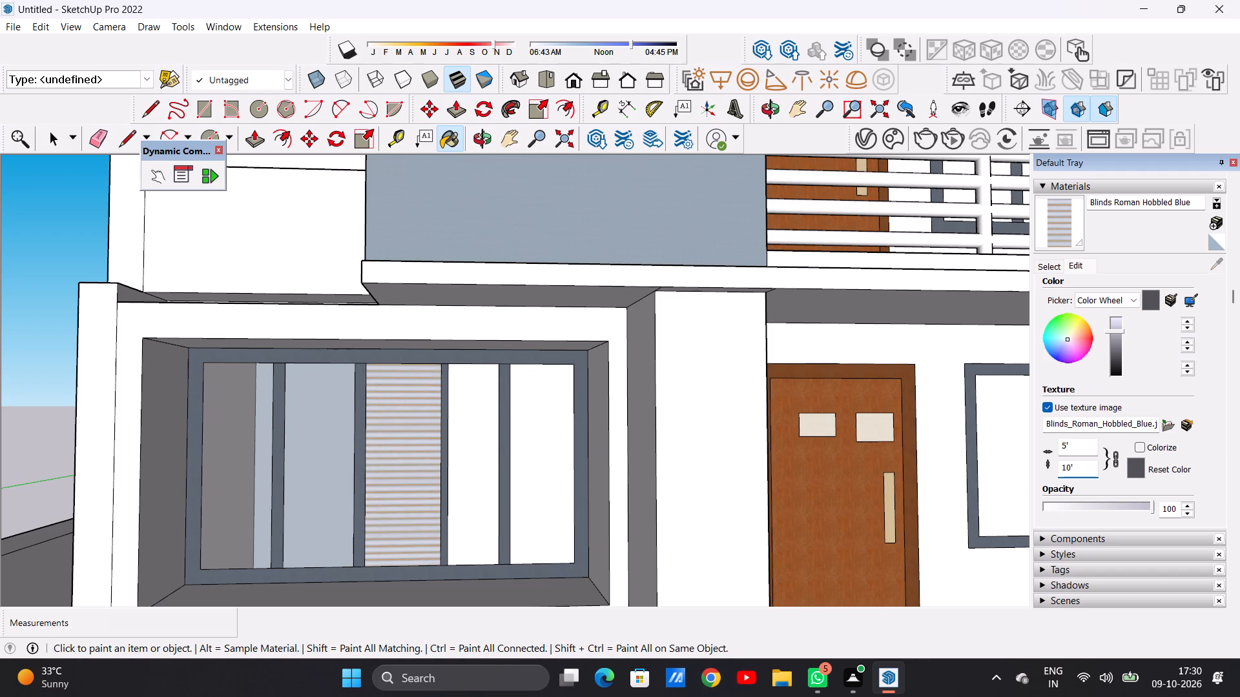
Paint the two unpainted panes nearest the front door in the wide ground-floor window with Blinds Roman Hobbled Blue.
{"action": "scroll", "coordinate": [497, 483], "scroll_direction": "up", "scroll_amount": 4}
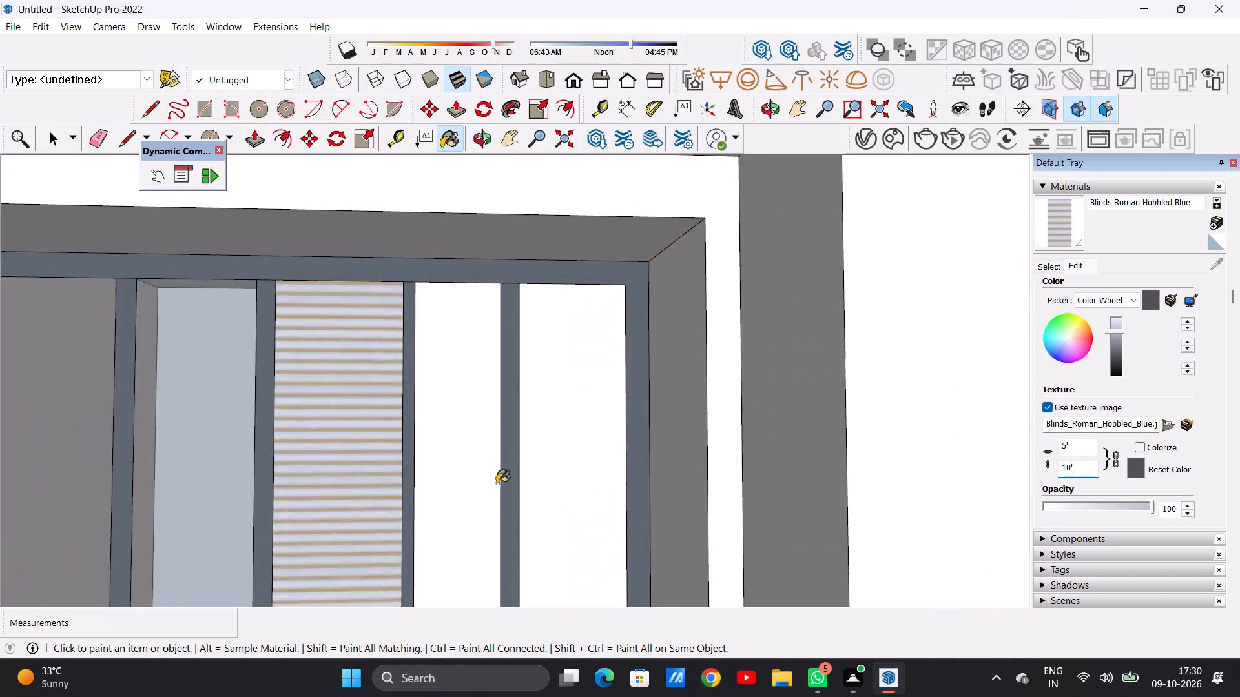
{"action": "scroll", "coordinate": [497, 483], "scroll_direction": "up", "scroll_amount": 2}
{"action": "left_click", "coordinate": [471, 475]}
{"action": "left_click", "coordinate": [604, 456]}
{"action": "scroll", "coordinate": [546, 454], "scroll_direction": "down", "scroll_amount": 13}
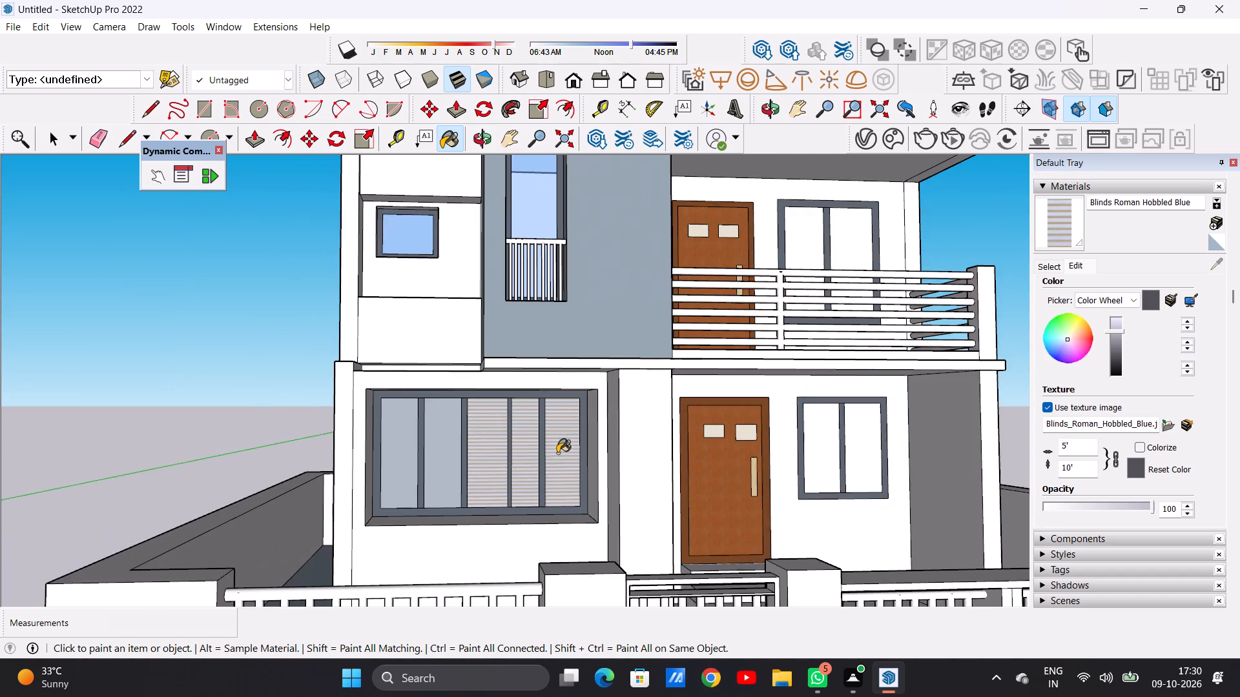
{"action": "middle_click_drag", "start_coordinate": [522, 485], "coordinate": [504, 481]}
{"action": "scroll", "coordinate": [488, 470], "scroll_direction": "up", "scroll_amount": 2}
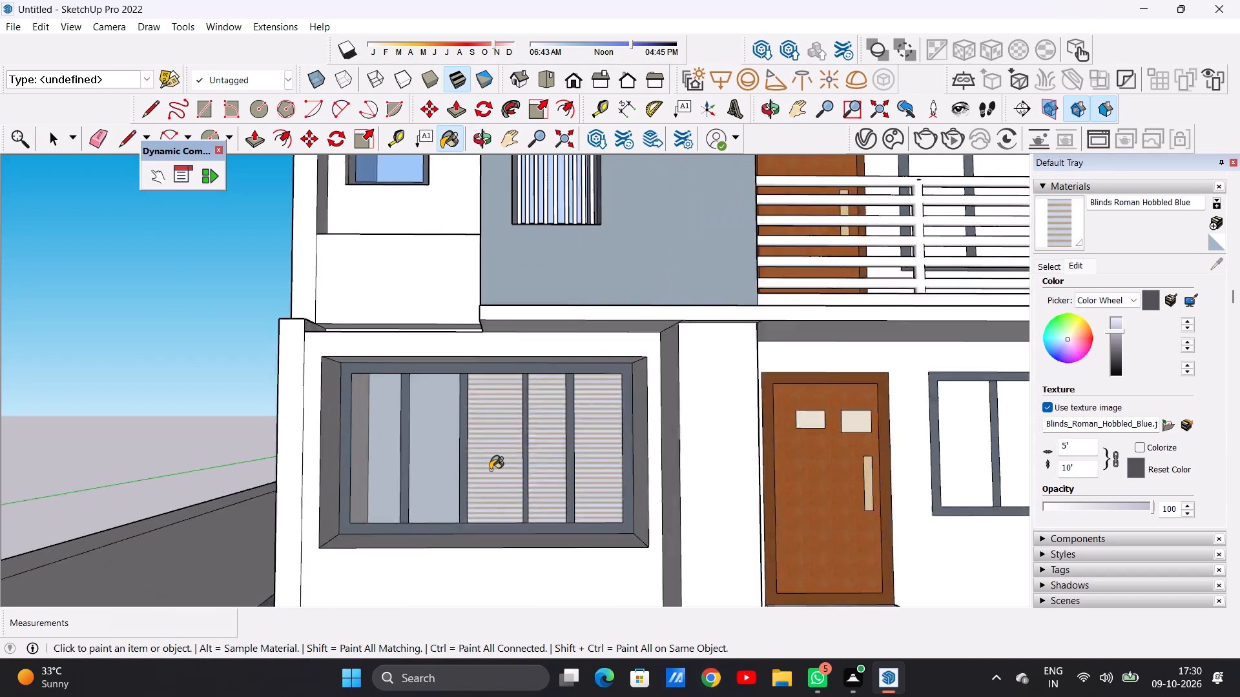
{"action": "scroll", "coordinate": [490, 470], "scroll_direction": "up", "scroll_amount": 5}
{"action": "key", "text": "space"}
Examine the front facade, the blinds in the wide ground-floor window and the unpainted middle-floor balcony window from several distances.
{"action": "scroll", "coordinate": [533, 492], "scroll_direction": "down", "scroll_amount": 6}
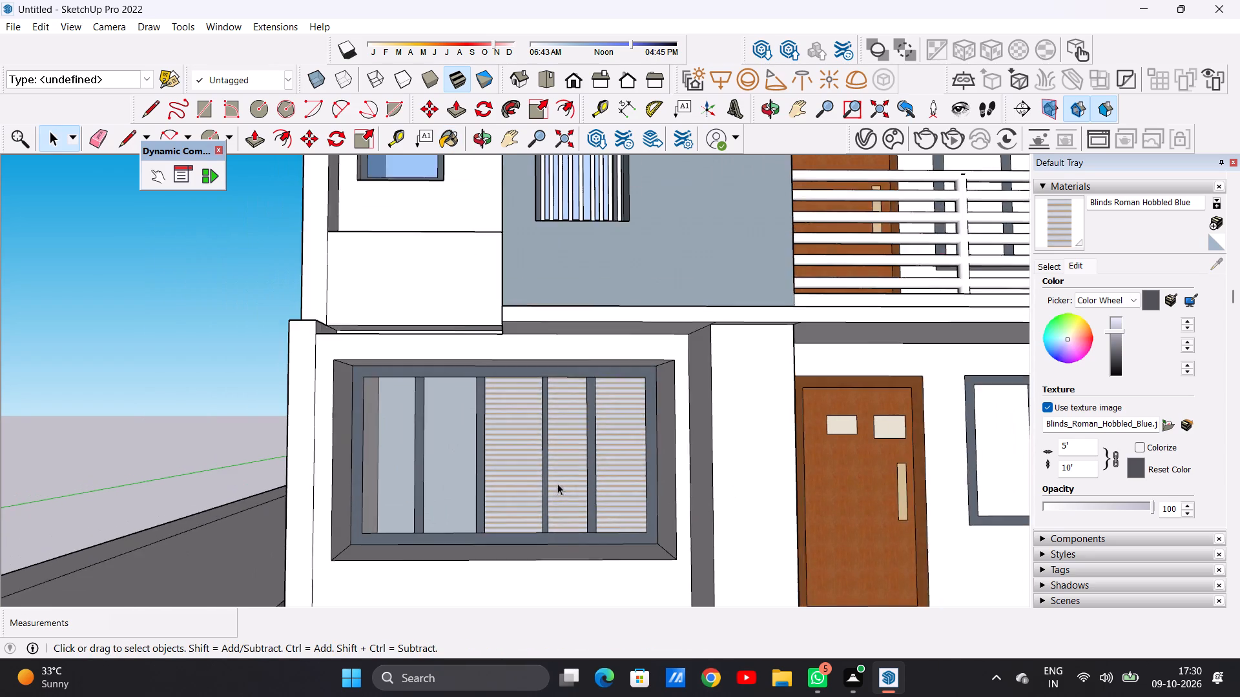
{"action": "scroll", "coordinate": [557, 483], "scroll_direction": "down", "scroll_amount": 12}
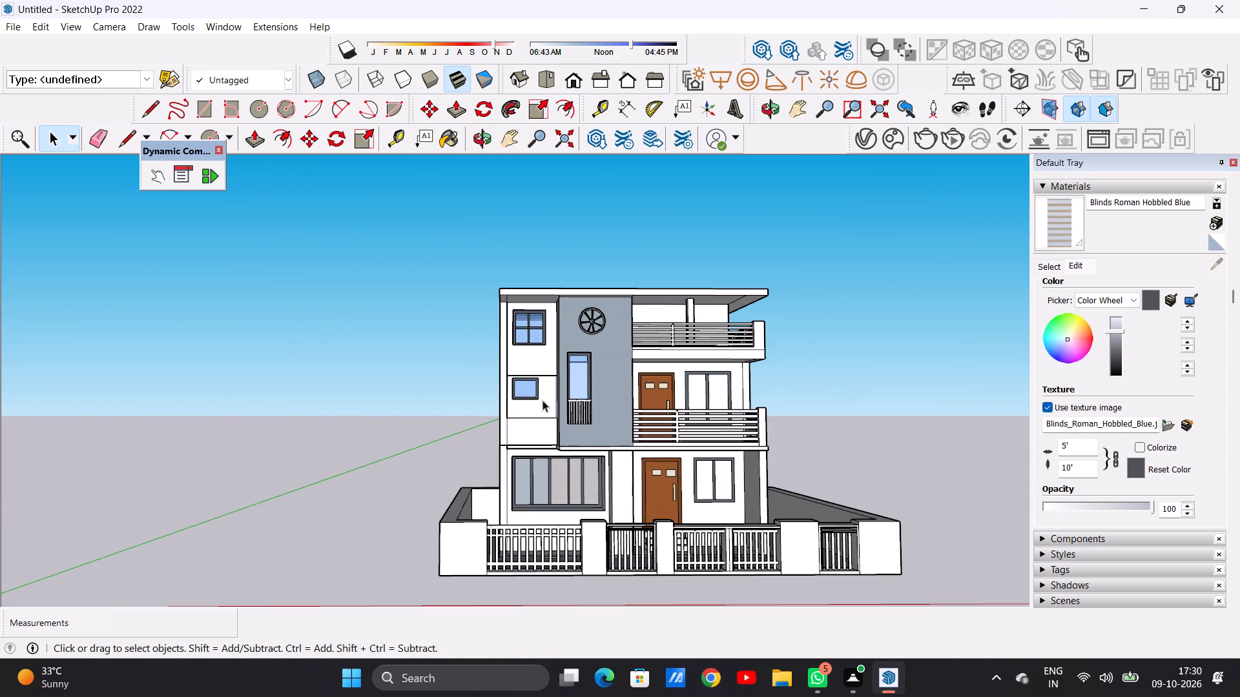
{"action": "scroll", "coordinate": [740, 394], "scroll_direction": "up", "scroll_amount": 1}
{"action": "scroll", "coordinate": [738, 396], "scroll_direction": "down", "scroll_amount": 1}
{"action": "scroll", "coordinate": [732, 399], "scroll_direction": "up", "scroll_amount": 5}
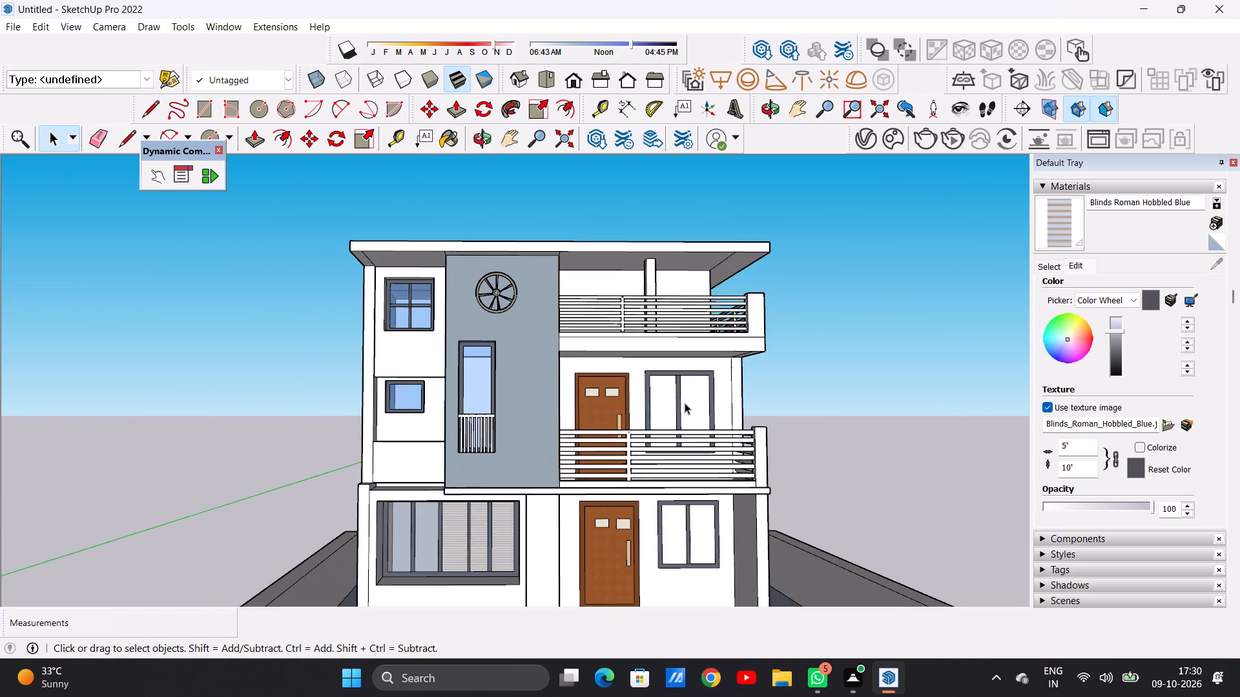
{"action": "scroll", "coordinate": [685, 403], "scroll_direction": "up", "scroll_amount": 7}
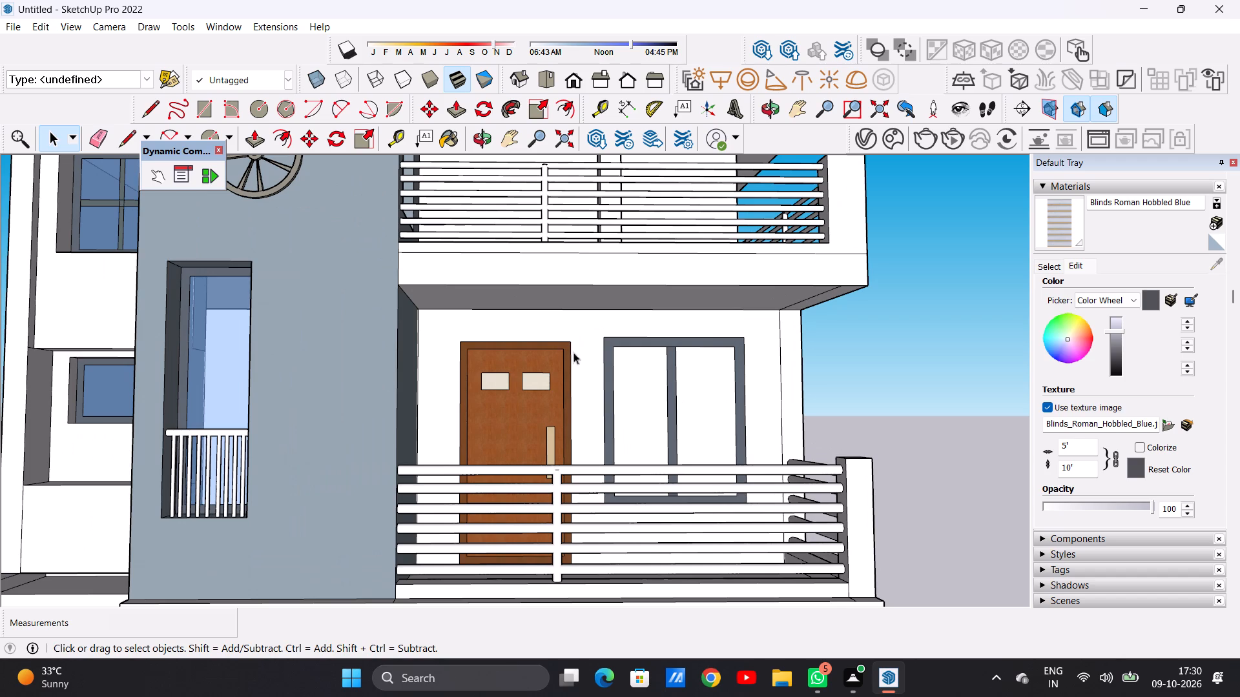
{"action": "middle_click_drag", "start_coordinate": [568, 347], "coordinate": [547, 468]}
{"action": "middle_click_drag", "start_coordinate": [716, 455], "coordinate": [702, 390]}
{"action": "middle_click_drag", "start_coordinate": [718, 401], "coordinate": [737, 387]}
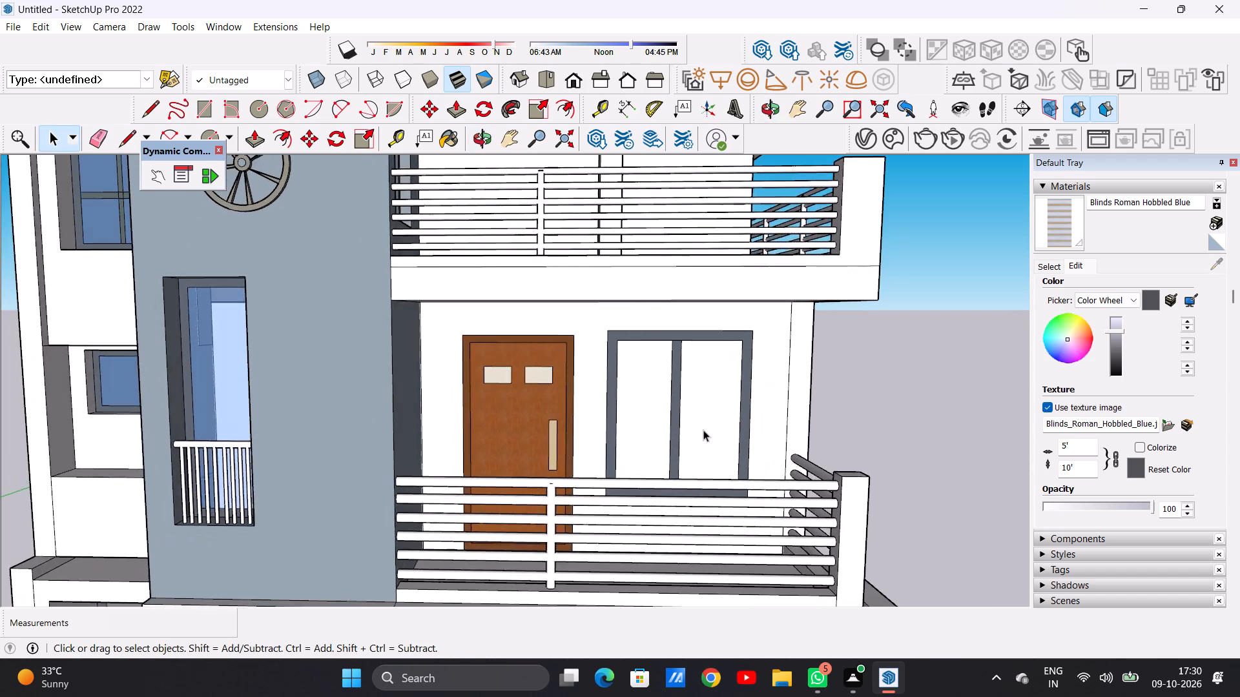
{"action": "scroll", "coordinate": [703, 430], "scroll_direction": "up", "scroll_amount": 7}
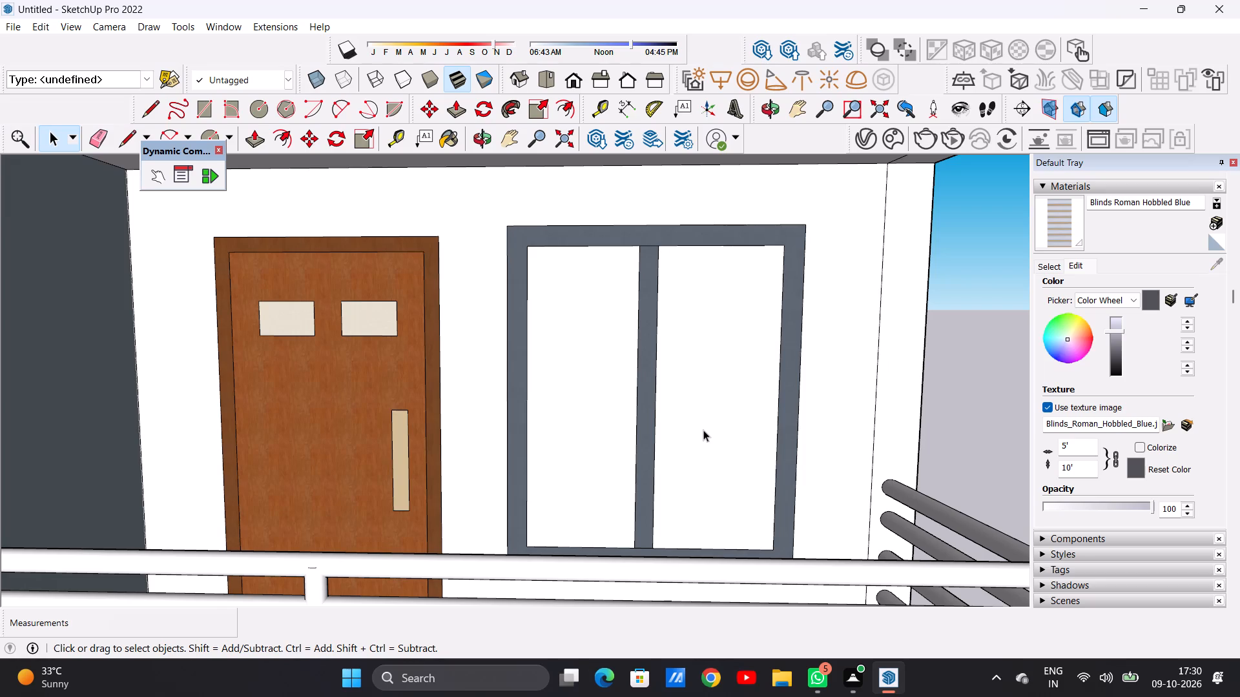
{"action": "scroll", "coordinate": [678, 456], "scroll_direction": "down", "scroll_amount": 6}
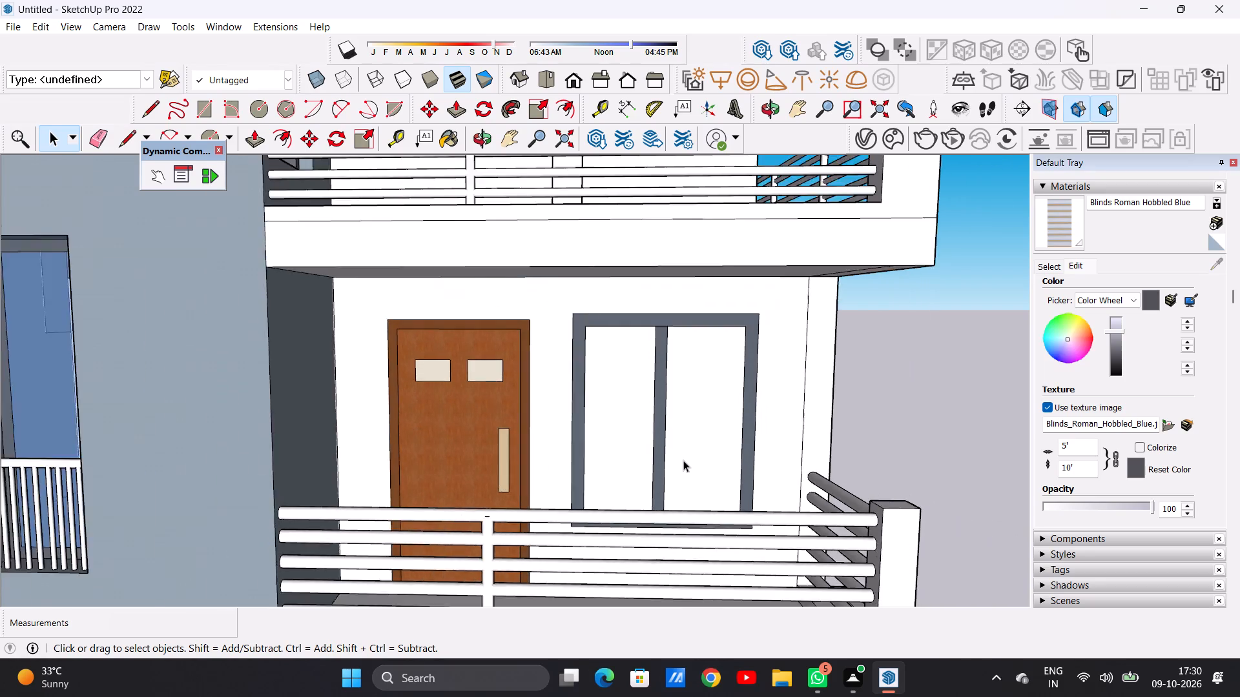
{"action": "scroll", "coordinate": [683, 460], "scroll_direction": "down", "scroll_amount": 13}
{"action": "scroll", "coordinate": [446, 463], "scroll_direction": "up", "scroll_amount": 2}
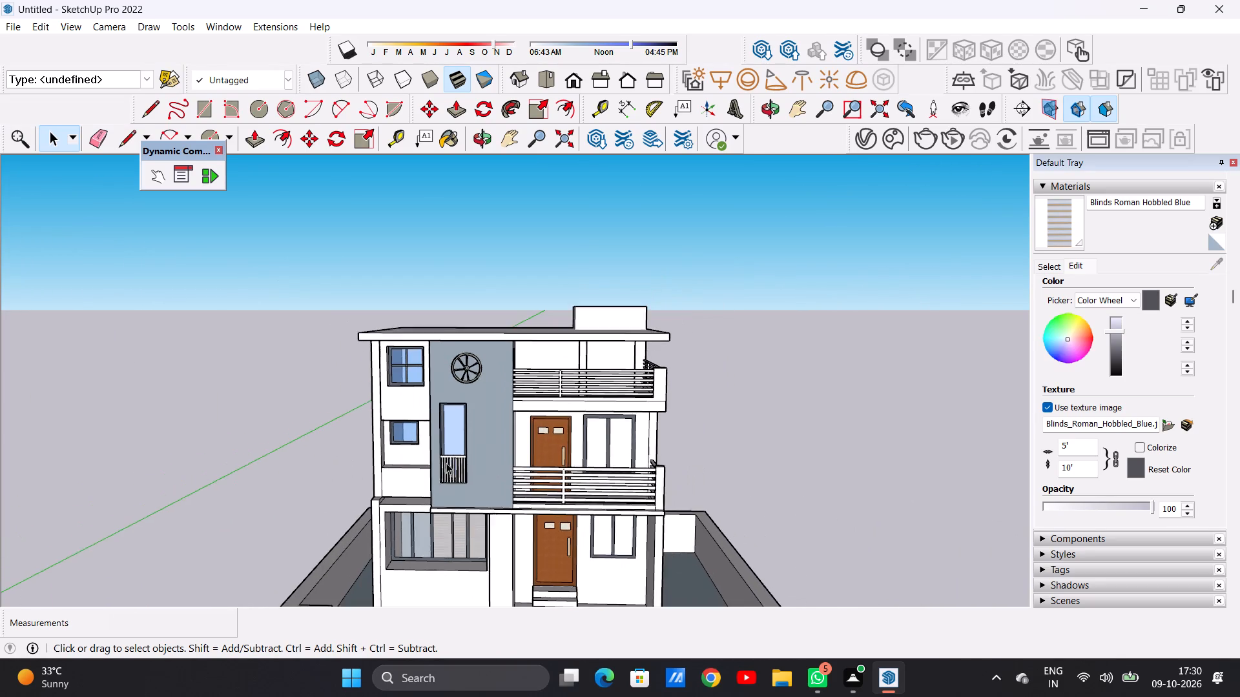
{"action": "scroll", "coordinate": [446, 463], "scroll_direction": "up", "scroll_amount": 5}
{"action": "scroll", "coordinate": [420, 502], "scroll_direction": "down", "scroll_amount": 4}
{"action": "scroll", "coordinate": [433, 587], "scroll_direction": "up", "scroll_amount": 18}
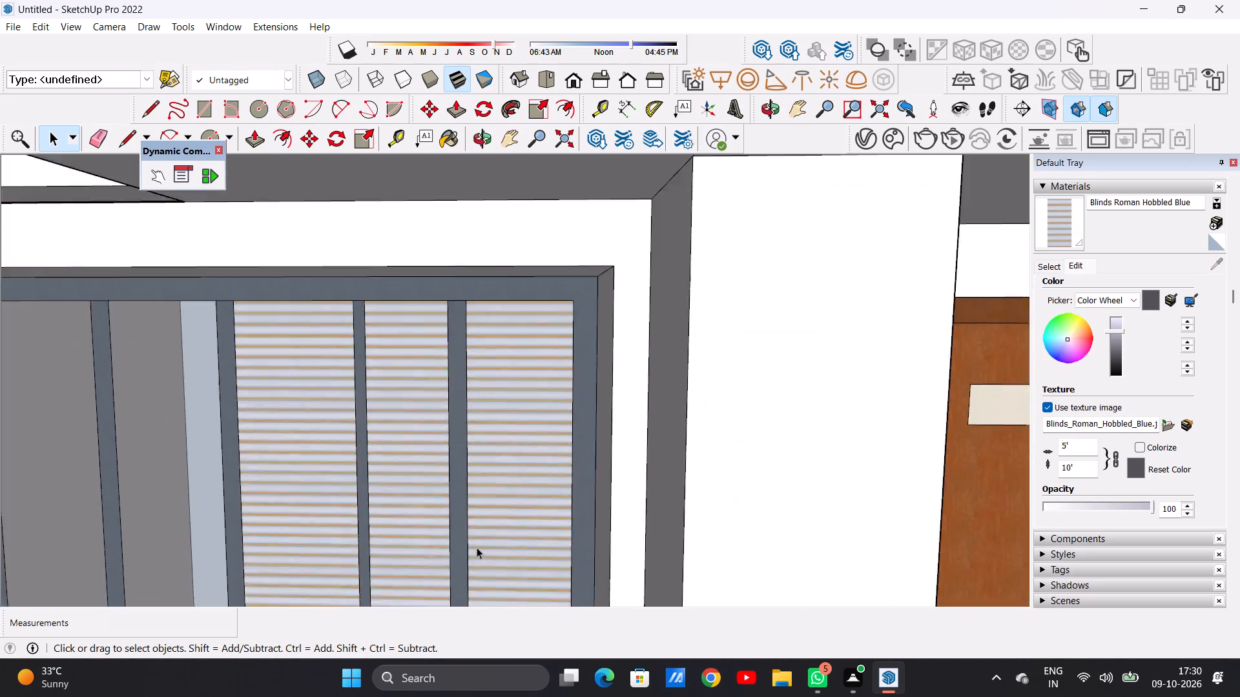
{"action": "scroll", "coordinate": [477, 547], "scroll_direction": "up", "scroll_amount": 2}
{"action": "scroll", "coordinate": [477, 547], "scroll_direction": "down", "scroll_amount": 19}
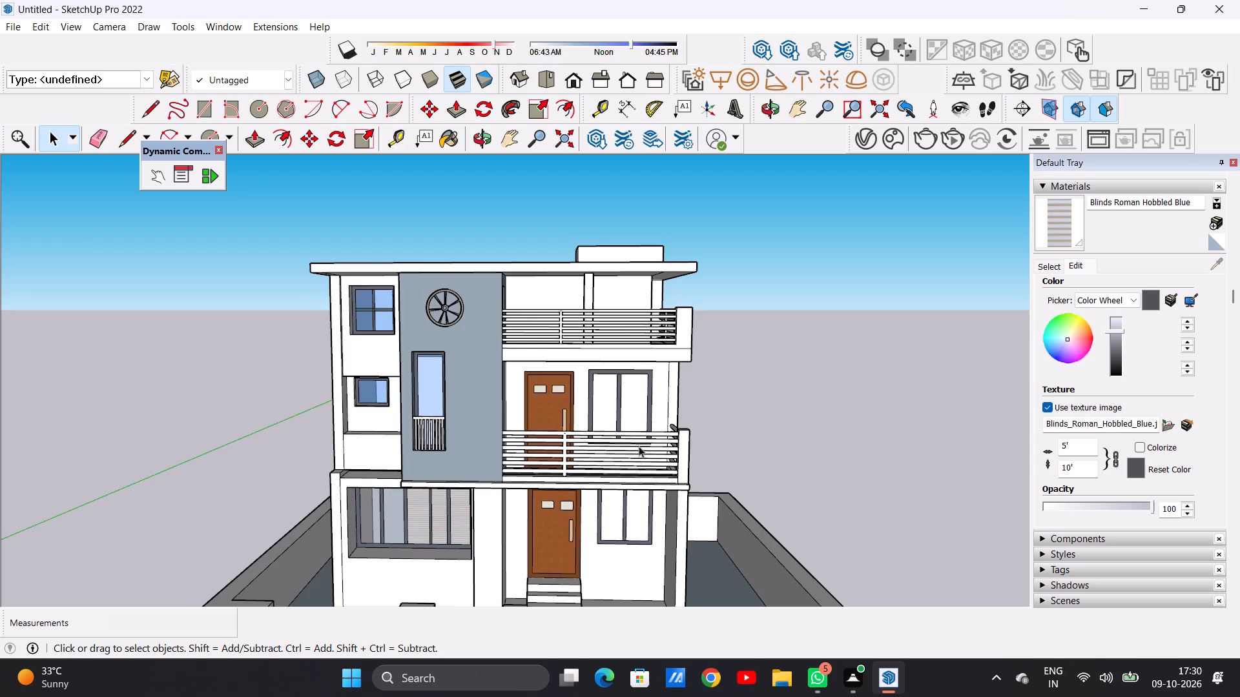
Paint both panes of the middle-floor balcony window with Translucent Glass Sky Reflection from the Glass and Mirrors materials.
{"action": "scroll", "coordinate": [648, 427], "scroll_direction": "up", "scroll_amount": 13}
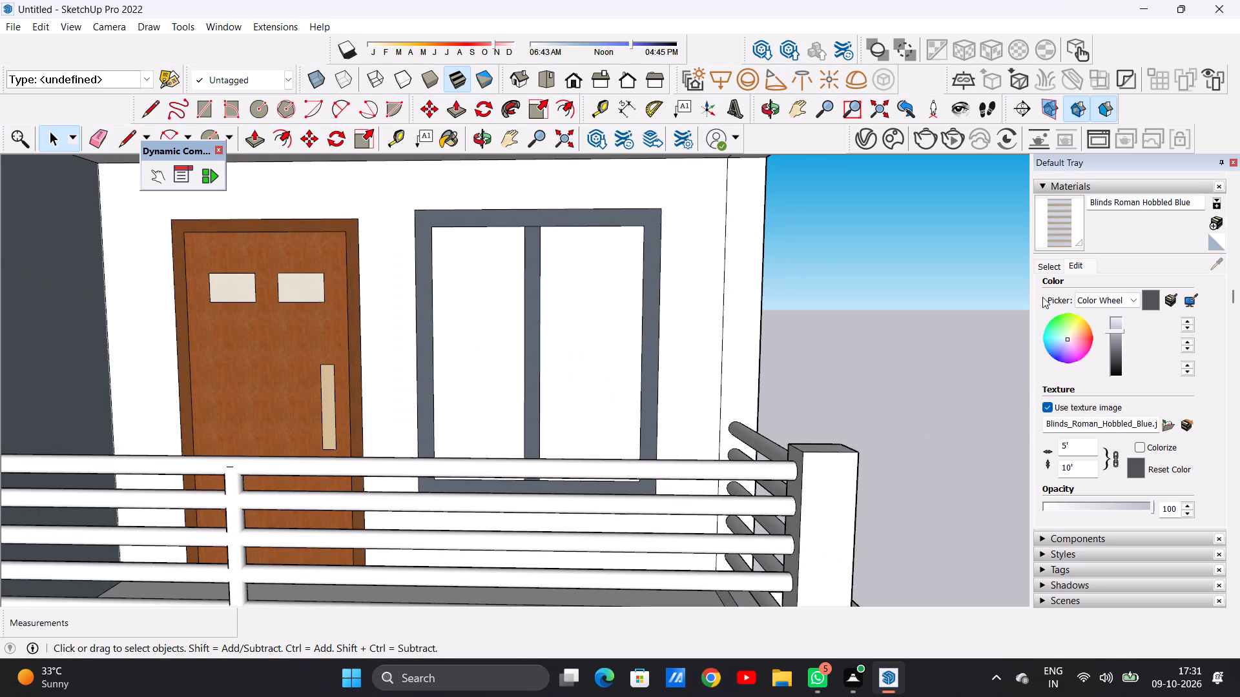
{"action": "left_click", "coordinate": [1052, 265]}
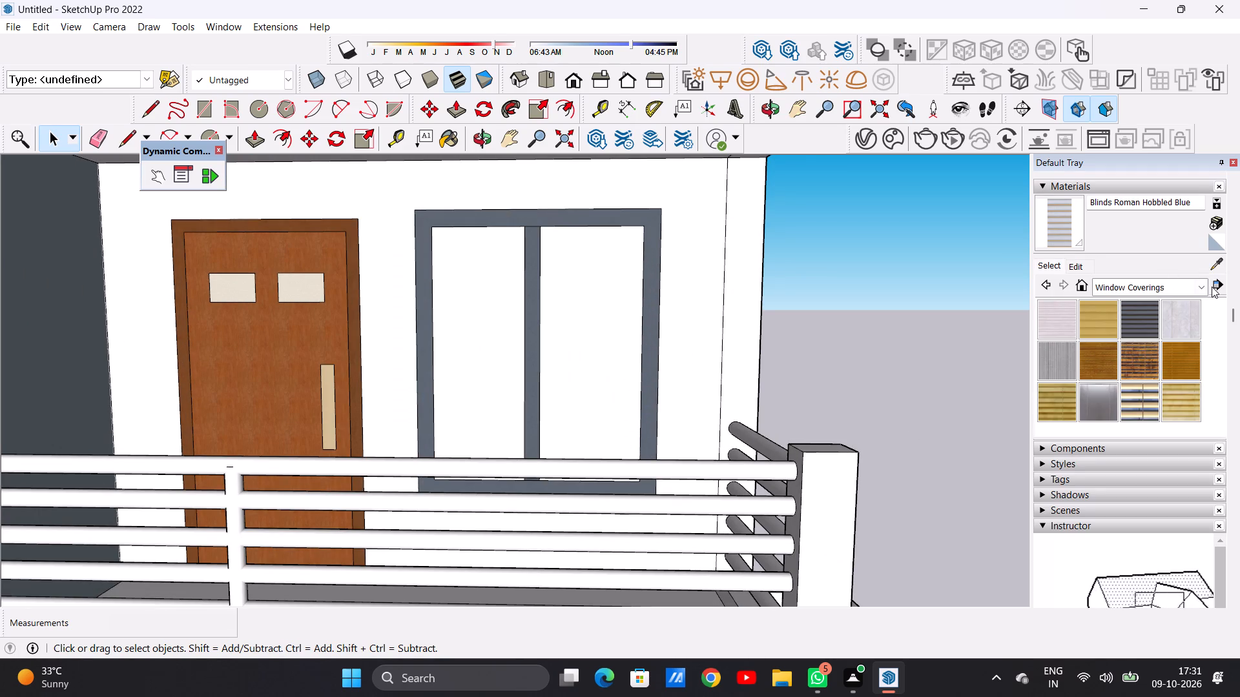
{"action": "left_click", "coordinate": [1212, 287]}
{"action": "left_click", "coordinate": [977, 323]}
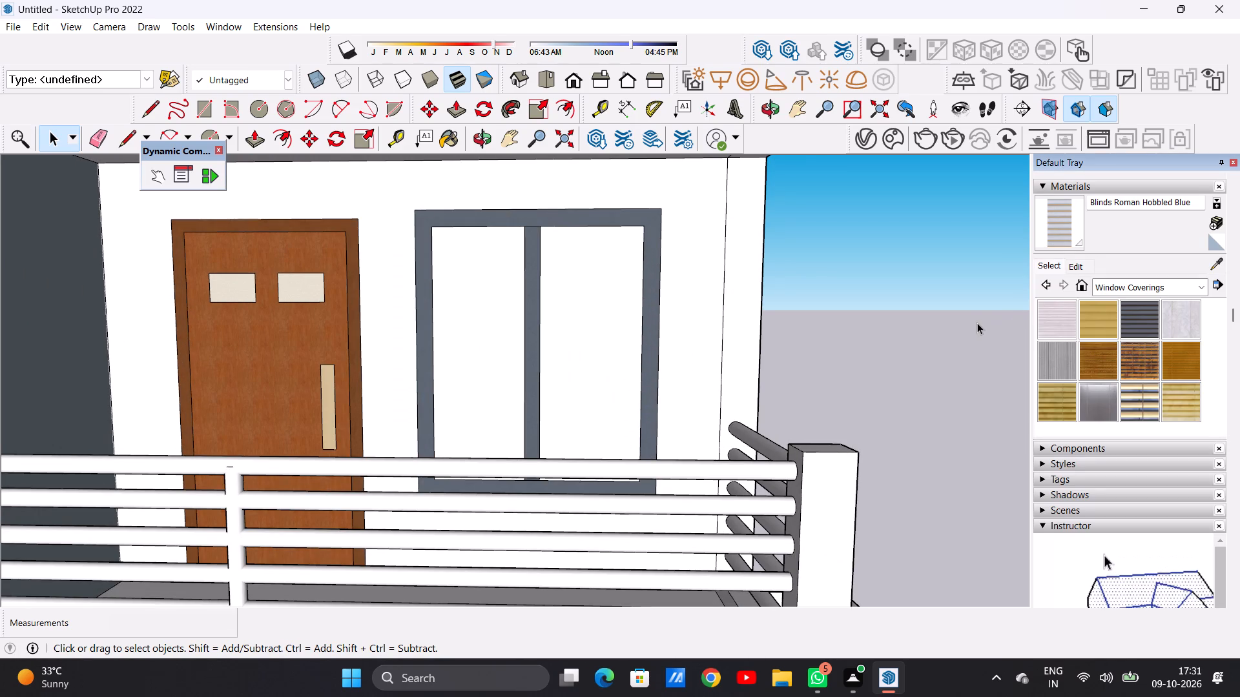
{"action": "left_click", "coordinate": [1198, 285]}
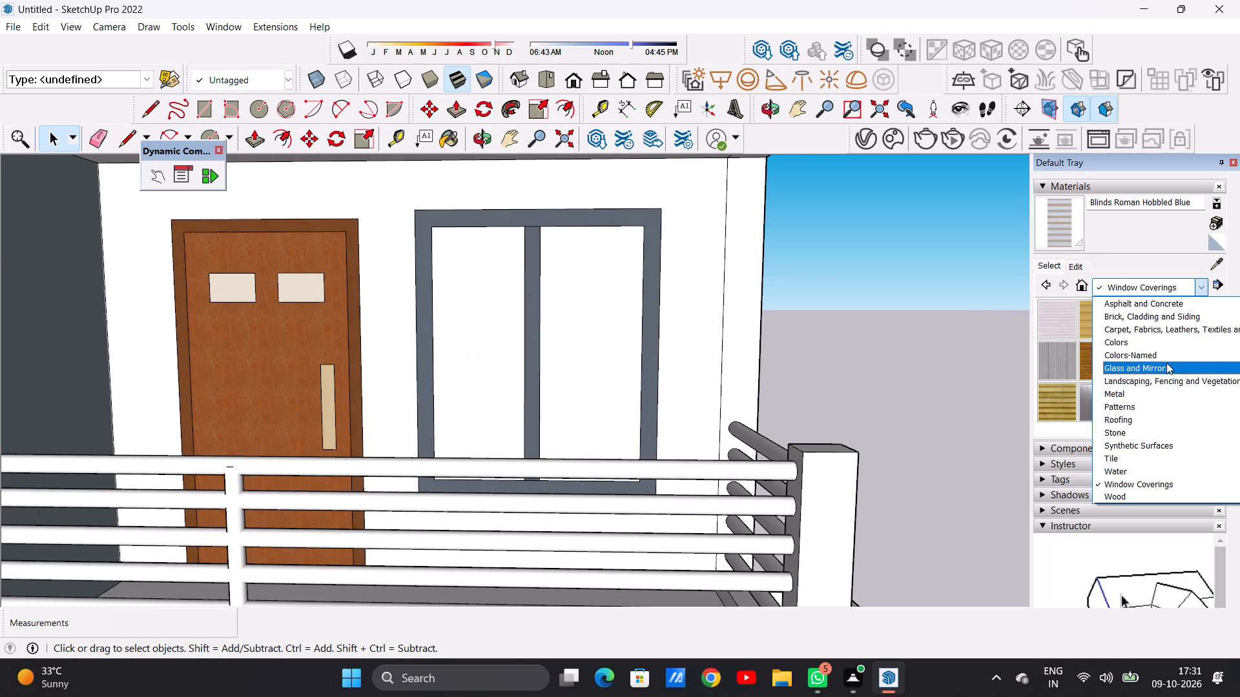
{"action": "left_click", "coordinate": [1165, 365]}
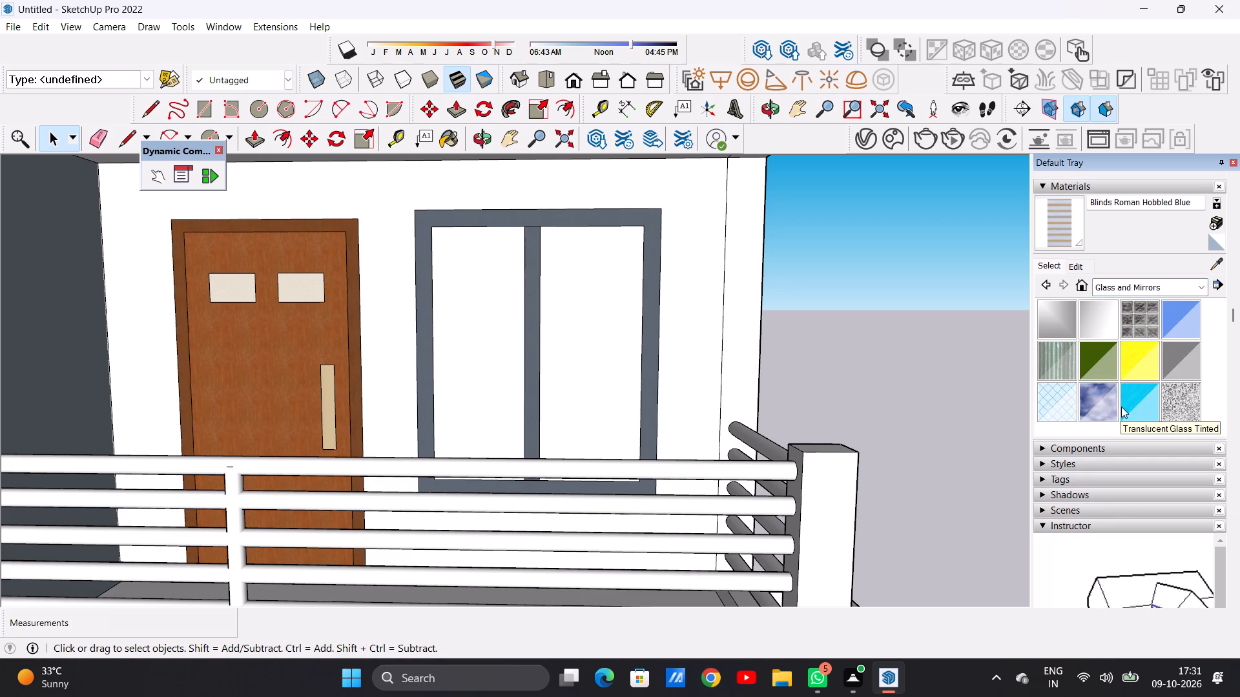
{"action": "left_click", "coordinate": [1113, 406]}
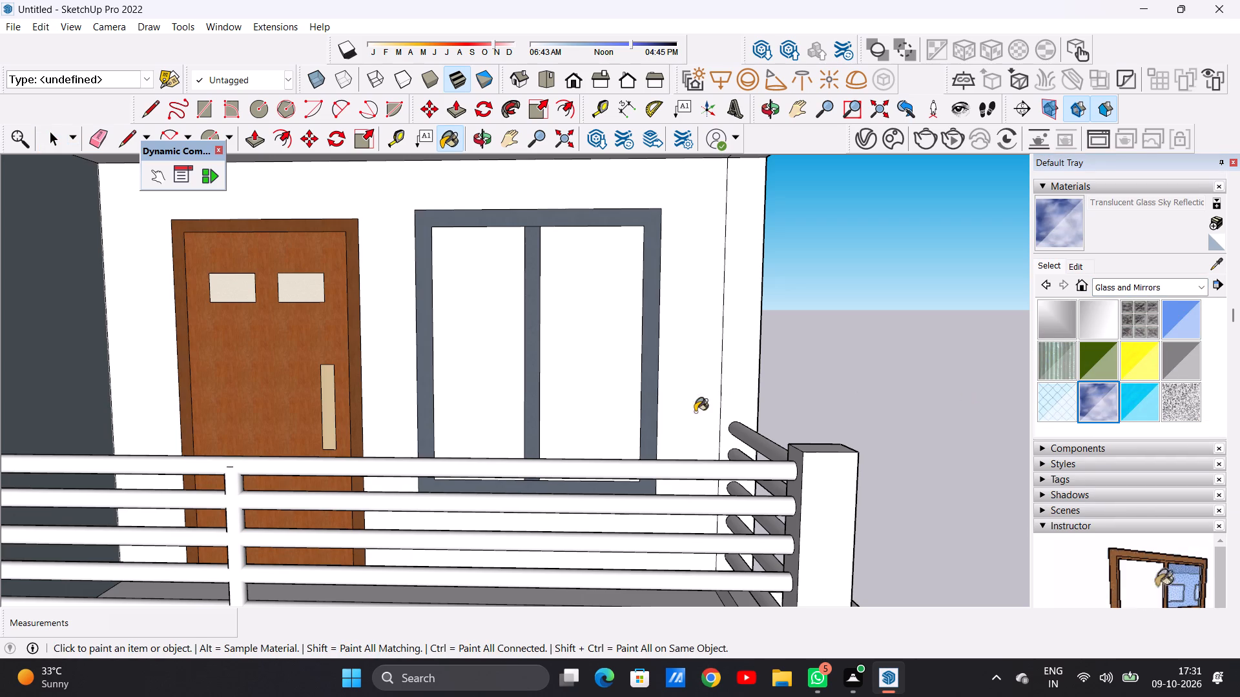
{"action": "scroll", "coordinate": [599, 408], "scroll_direction": "up", "scroll_amount": 4}
{"action": "left_click", "coordinate": [600, 401]}
{"action": "left_click", "coordinate": [435, 390]}
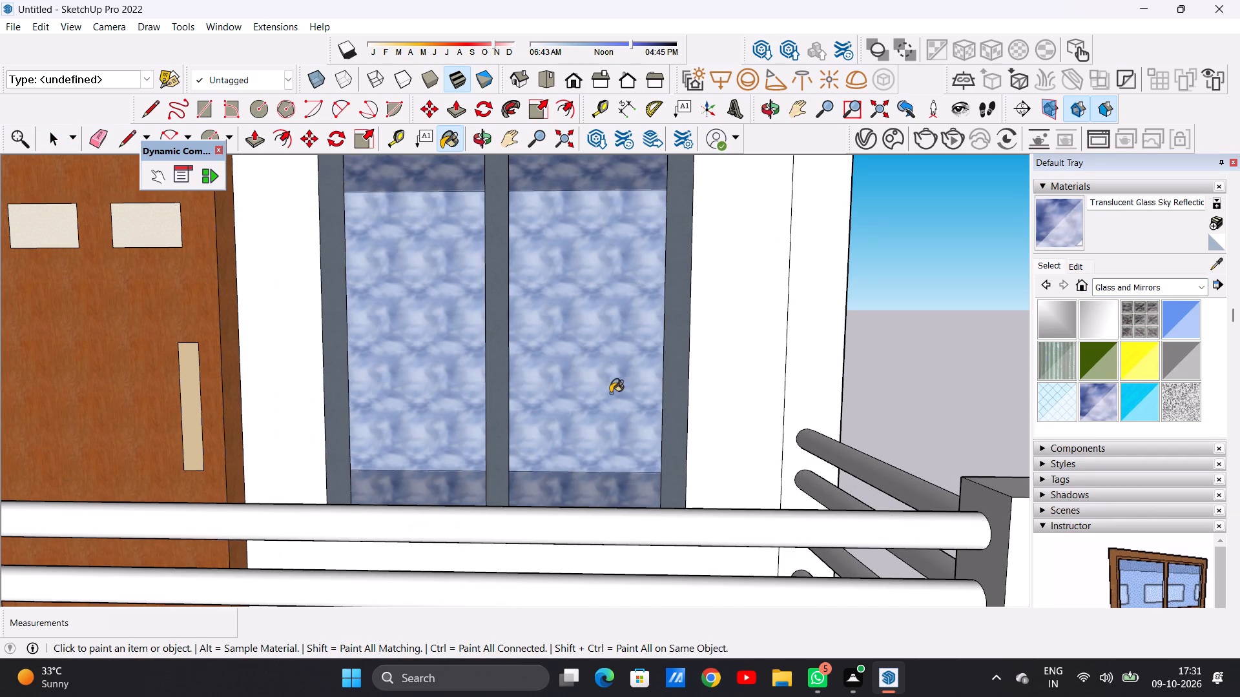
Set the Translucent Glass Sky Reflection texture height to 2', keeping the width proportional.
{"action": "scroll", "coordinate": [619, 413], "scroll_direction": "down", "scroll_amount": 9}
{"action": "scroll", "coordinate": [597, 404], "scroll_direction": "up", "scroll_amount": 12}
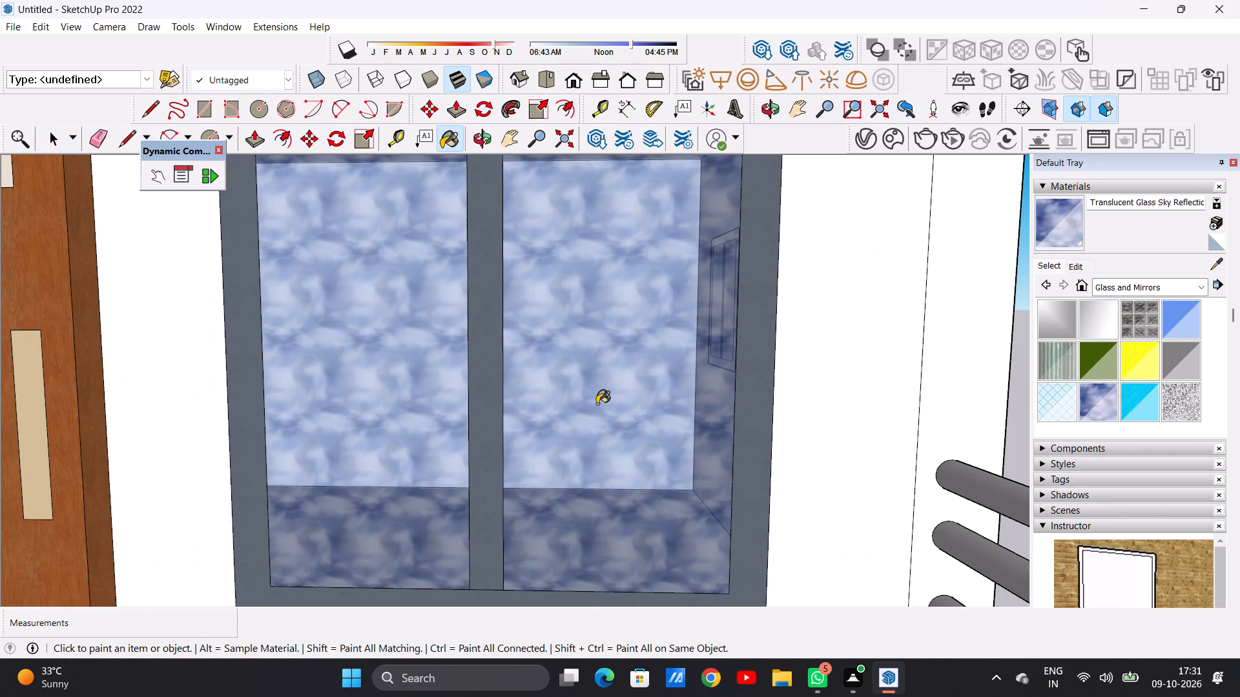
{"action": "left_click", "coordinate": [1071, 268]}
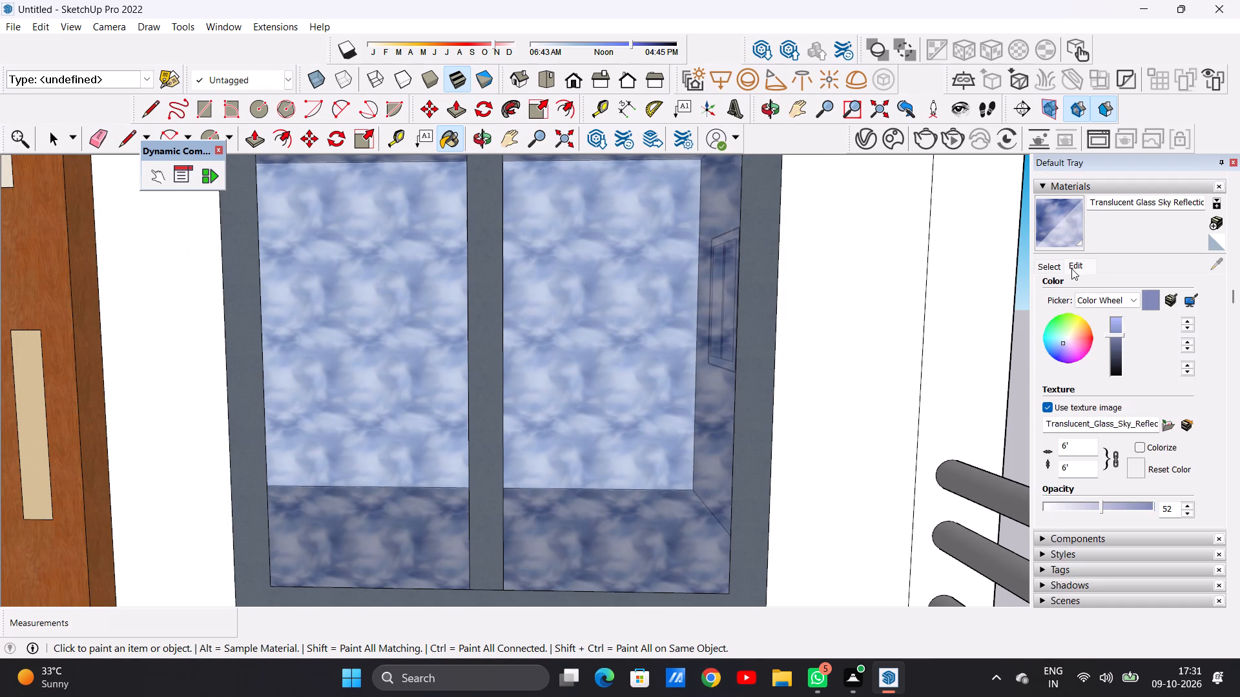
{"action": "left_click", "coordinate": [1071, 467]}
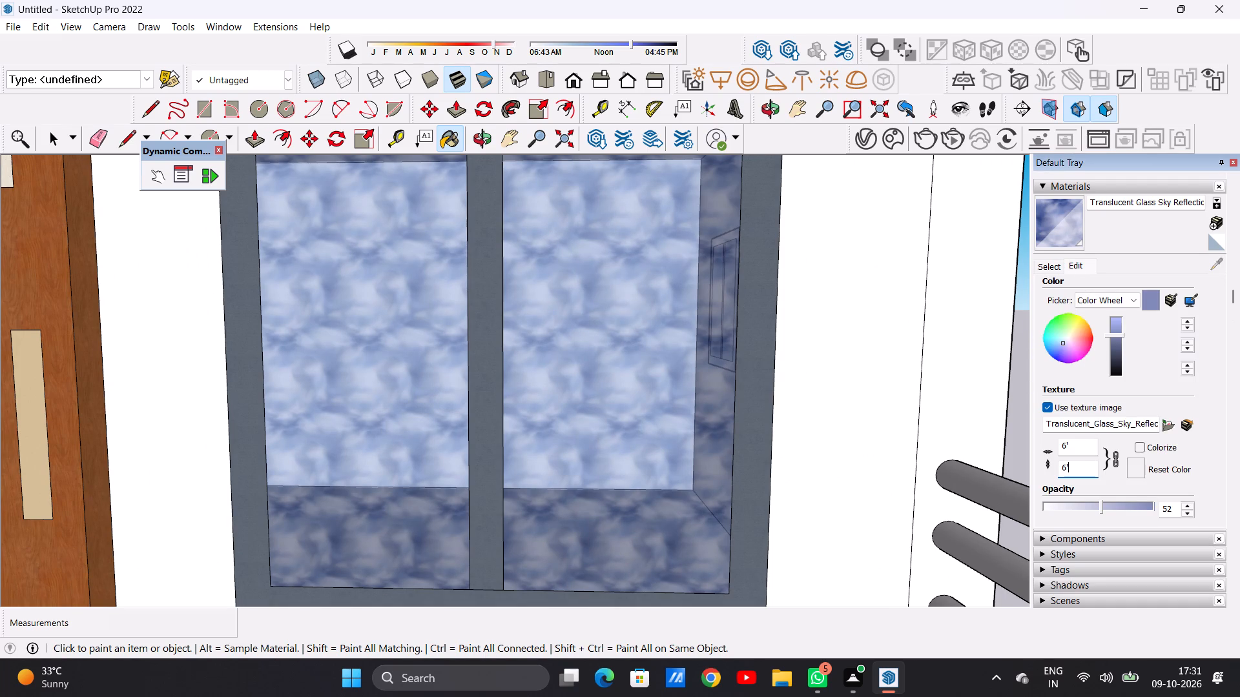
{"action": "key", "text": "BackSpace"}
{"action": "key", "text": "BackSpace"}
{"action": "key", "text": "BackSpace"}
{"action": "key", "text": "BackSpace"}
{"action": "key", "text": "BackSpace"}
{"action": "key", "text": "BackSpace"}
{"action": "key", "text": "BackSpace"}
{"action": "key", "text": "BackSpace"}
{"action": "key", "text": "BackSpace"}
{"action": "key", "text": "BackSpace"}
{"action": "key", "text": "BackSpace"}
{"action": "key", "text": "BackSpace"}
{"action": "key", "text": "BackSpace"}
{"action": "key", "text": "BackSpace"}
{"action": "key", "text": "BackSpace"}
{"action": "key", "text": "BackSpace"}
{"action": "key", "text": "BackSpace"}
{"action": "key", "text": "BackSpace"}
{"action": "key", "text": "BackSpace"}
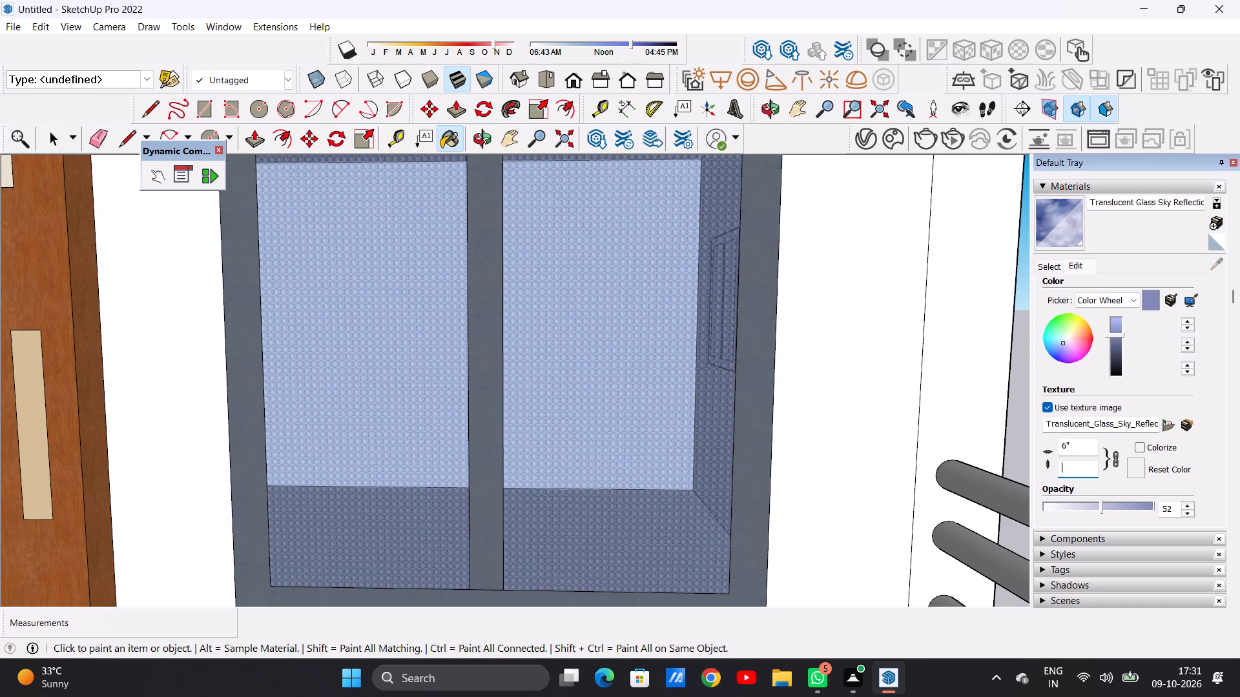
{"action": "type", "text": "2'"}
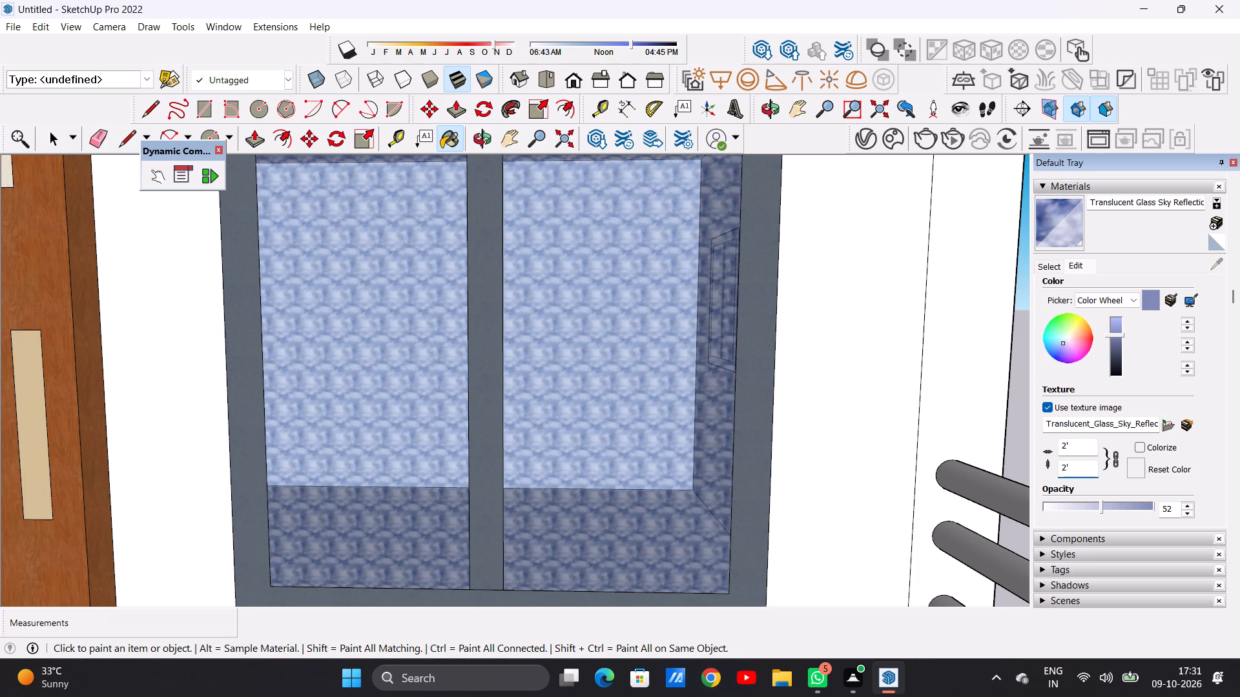
Set the Translucent Glass Sky Reflection texture height to 8', keeping the width proportional.
{"action": "key", "text": "BackSpace"}
{"action": "key", "text": "BackSpace"}
{"action": "key", "text": "BackSpace"}
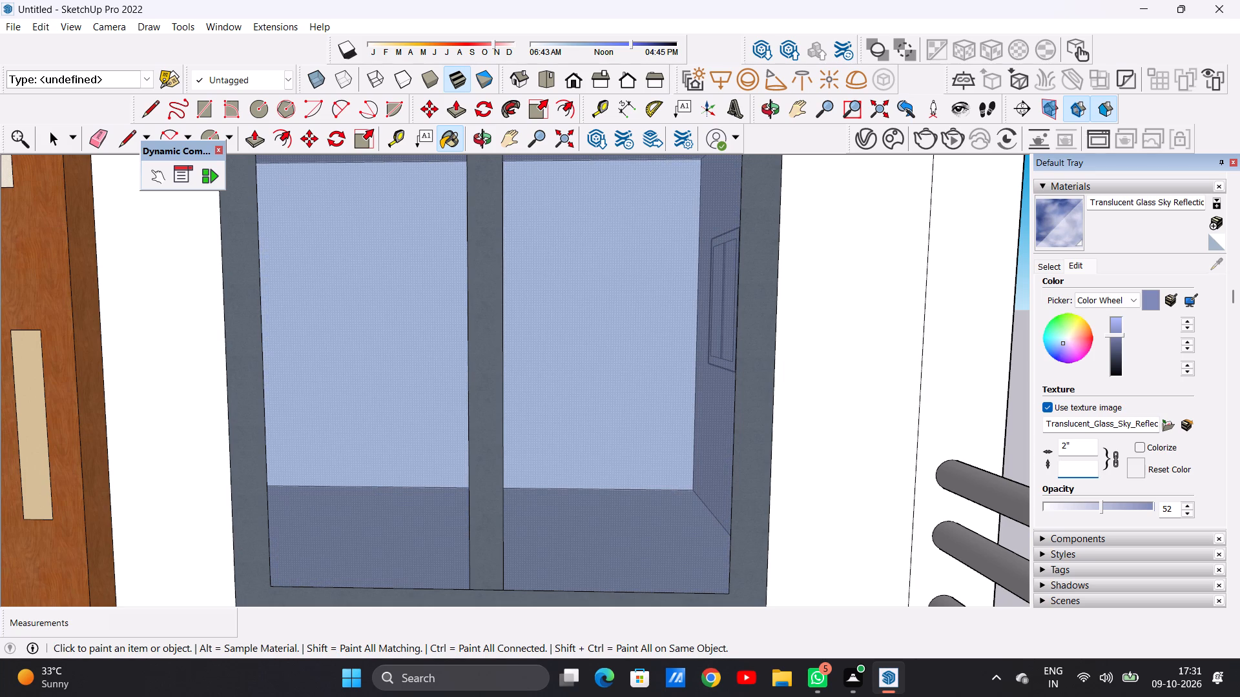
{"action": "type", "text": "8'"}
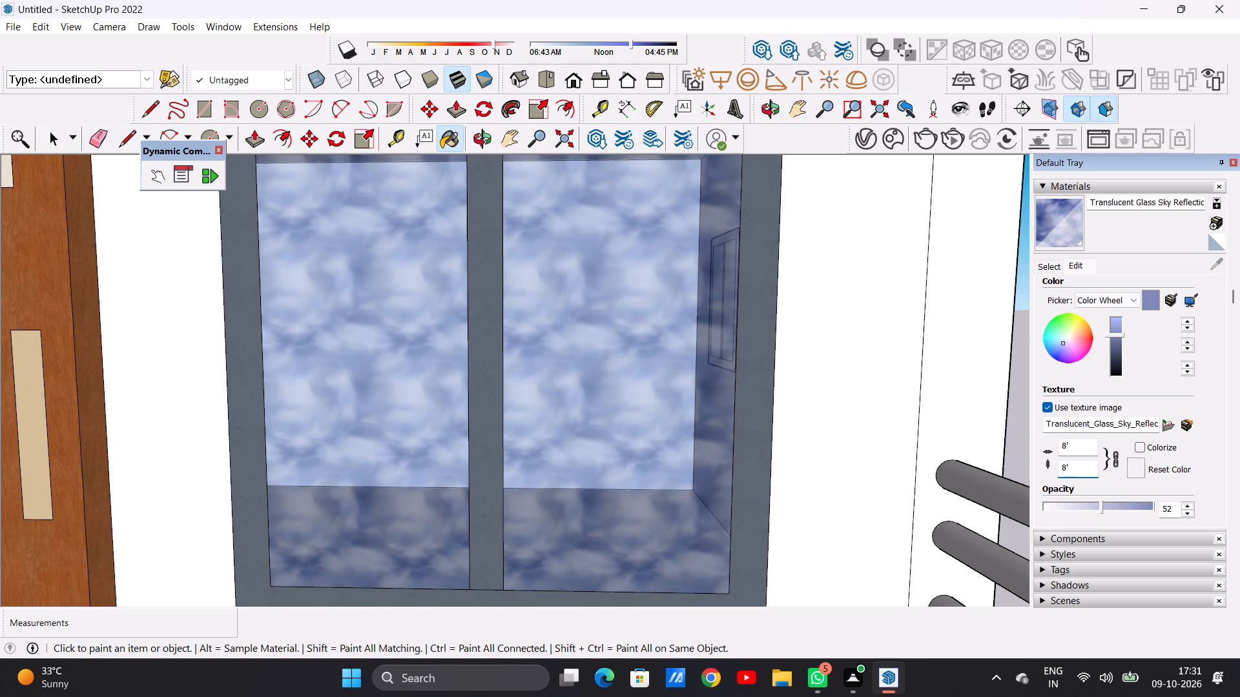
{"action": "key", "text": "Return"}
Examine the sky-reflection glass in the balcony window and the whole front facade from several distances and angles.
{"action": "scroll", "coordinate": [611, 489], "scroll_direction": "down", "scroll_amount": 19}
{"action": "middle_click_drag", "start_coordinate": [570, 460], "coordinate": [572, 523]}
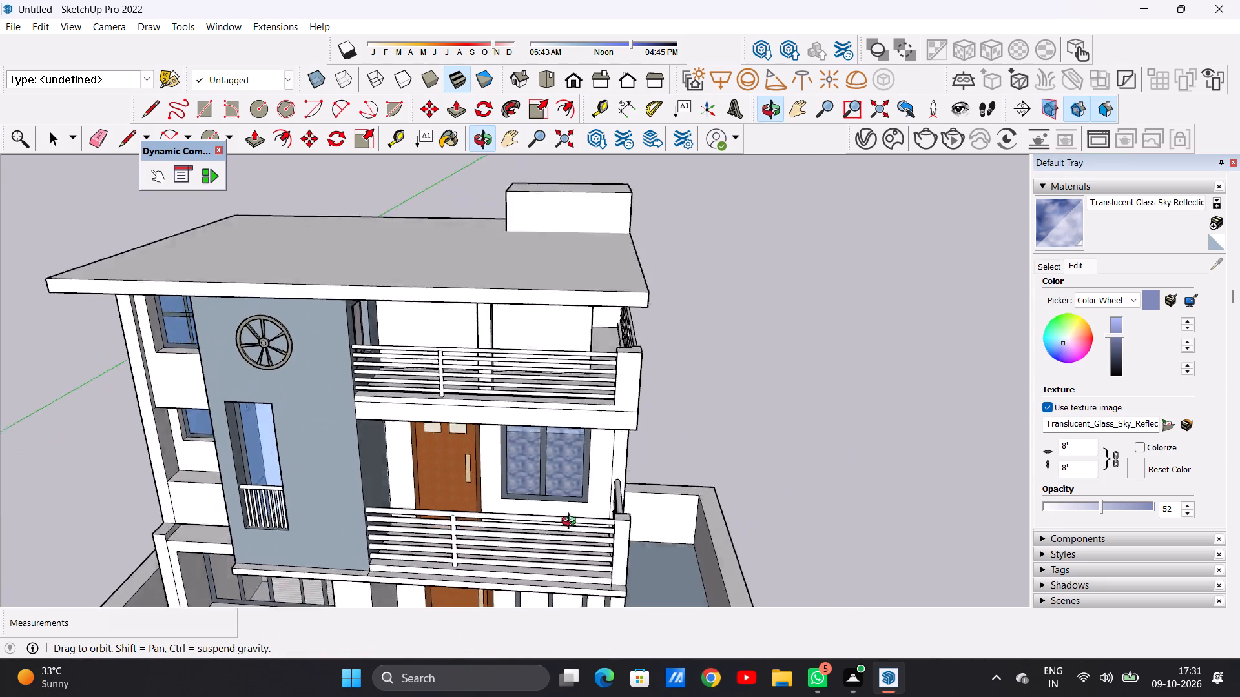
{"action": "middle_click_drag", "start_coordinate": [572, 523], "coordinate": [563, 461]}
{"action": "scroll", "coordinate": [564, 478], "scroll_direction": "up", "scroll_amount": 6}
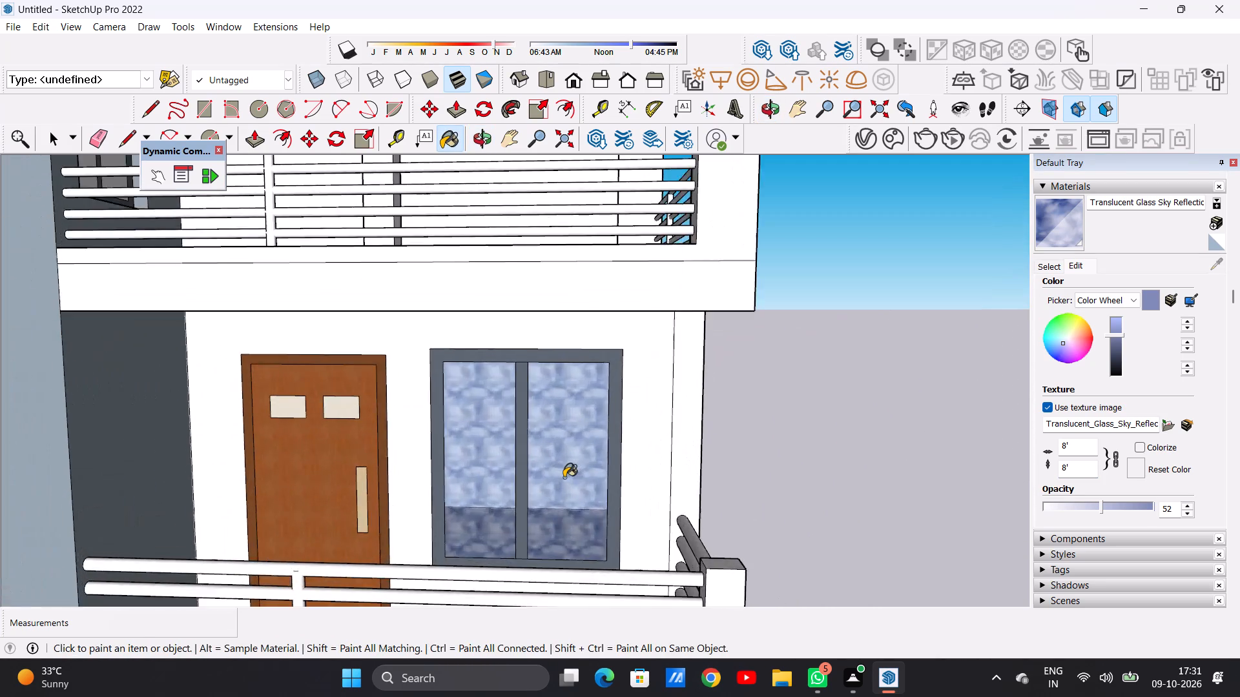
{"action": "scroll", "coordinate": [564, 478], "scroll_direction": "up", "scroll_amount": 15}
{"action": "scroll", "coordinate": [571, 464], "scroll_direction": "down", "scroll_amount": 20}
{"action": "scroll", "coordinate": [571, 464], "scroll_direction": "down", "scroll_amount": 3}
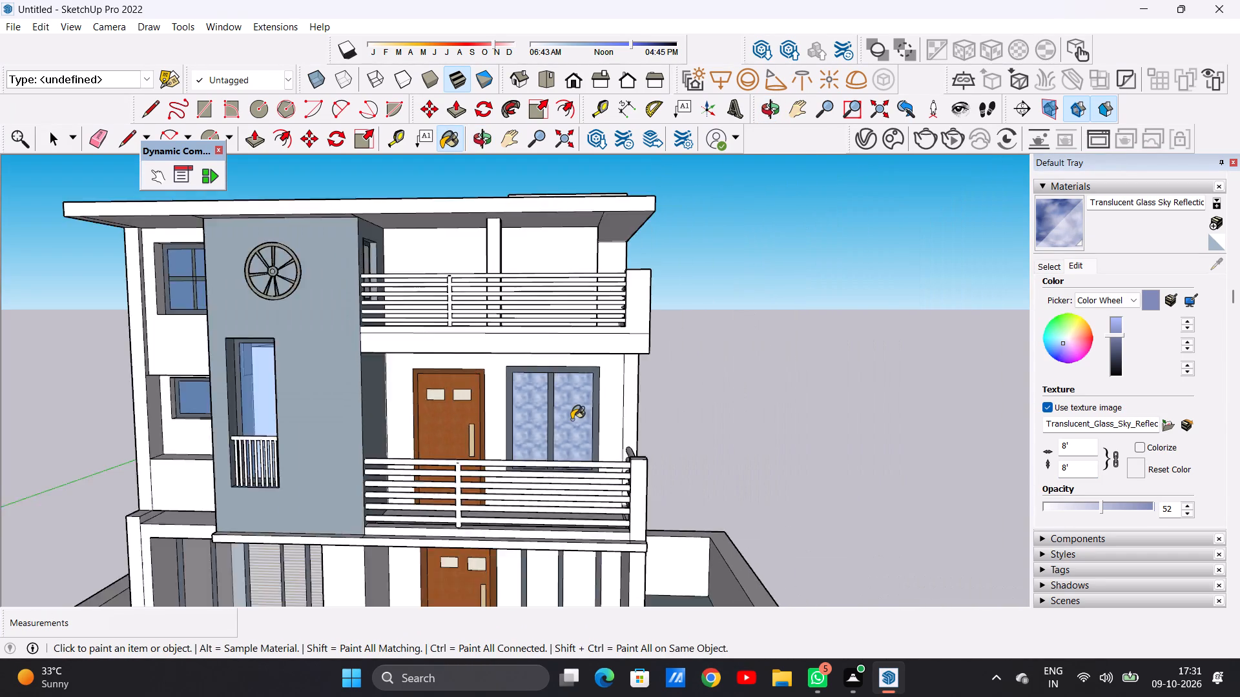
{"action": "scroll", "coordinate": [572, 419], "scroll_direction": "down", "scroll_amount": 7}
{"action": "middle_click_drag", "start_coordinate": [572, 430], "coordinate": [565, 406]}
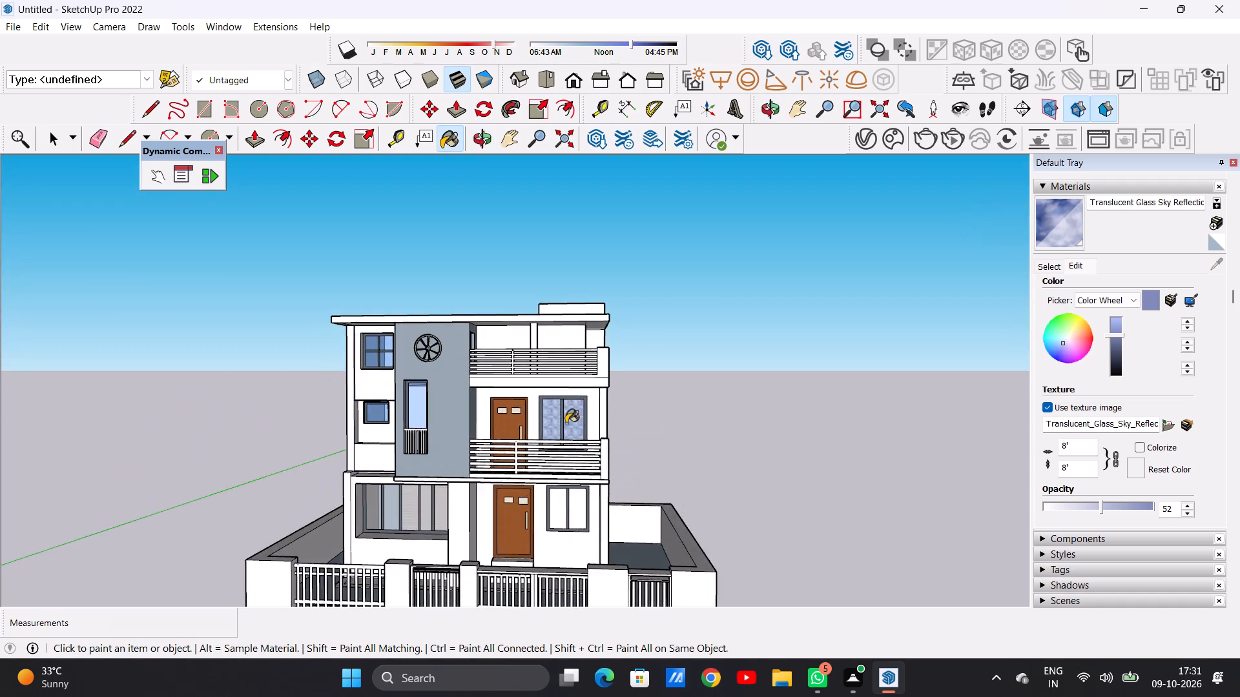
{"action": "scroll", "coordinate": [566, 426], "scroll_direction": "up", "scroll_amount": 11}
{"action": "scroll", "coordinate": [568, 452], "scroll_direction": "down", "scroll_amount": 1}
{"action": "scroll", "coordinate": [568, 452], "scroll_direction": "up", "scroll_amount": 4}
{"action": "scroll", "coordinate": [568, 452], "scroll_direction": "down", "scroll_amount": 19}
{"action": "scroll", "coordinate": [572, 508], "scroll_direction": "up", "scroll_amount": 2}
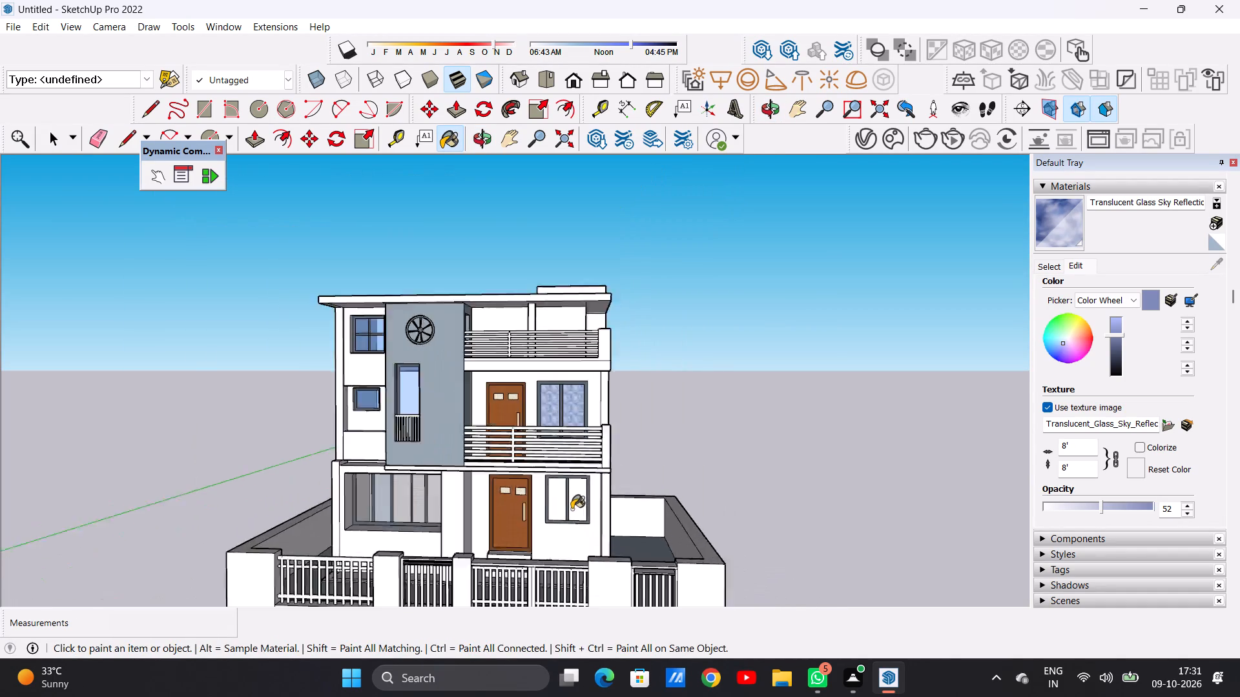
{"action": "scroll", "coordinate": [572, 509], "scroll_direction": "up", "scroll_amount": 10}
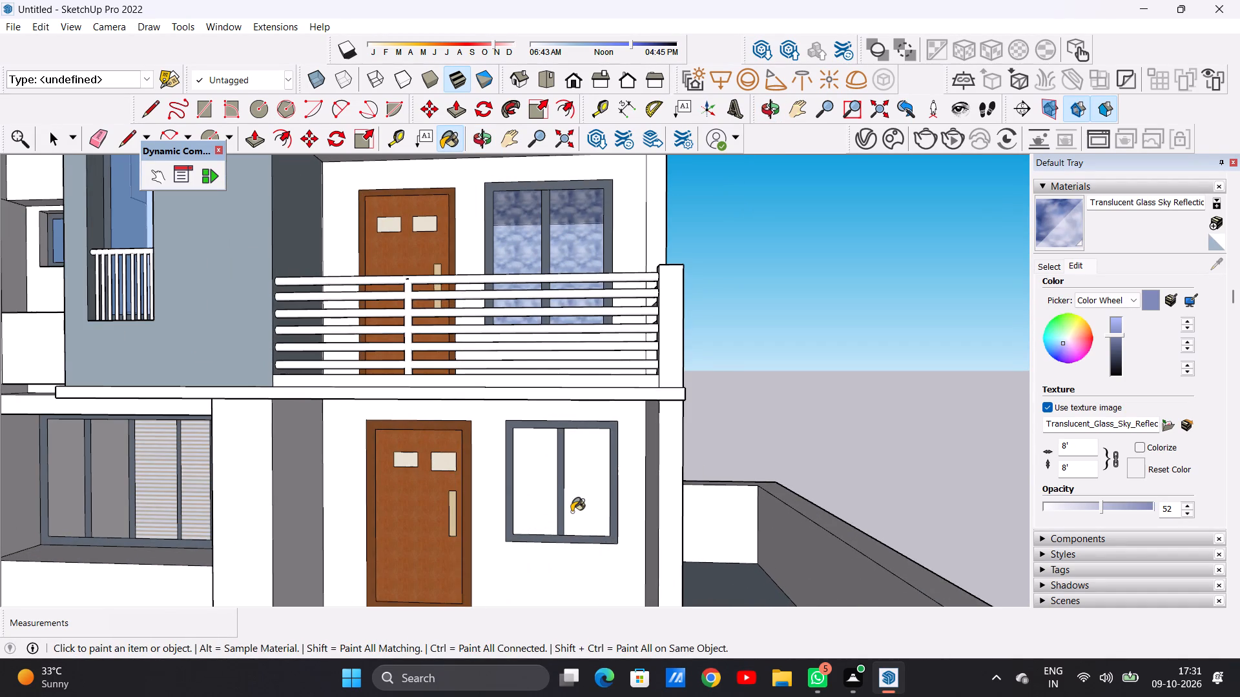
{"action": "scroll", "coordinate": [572, 512], "scroll_direction": "down", "scroll_amount": 6}
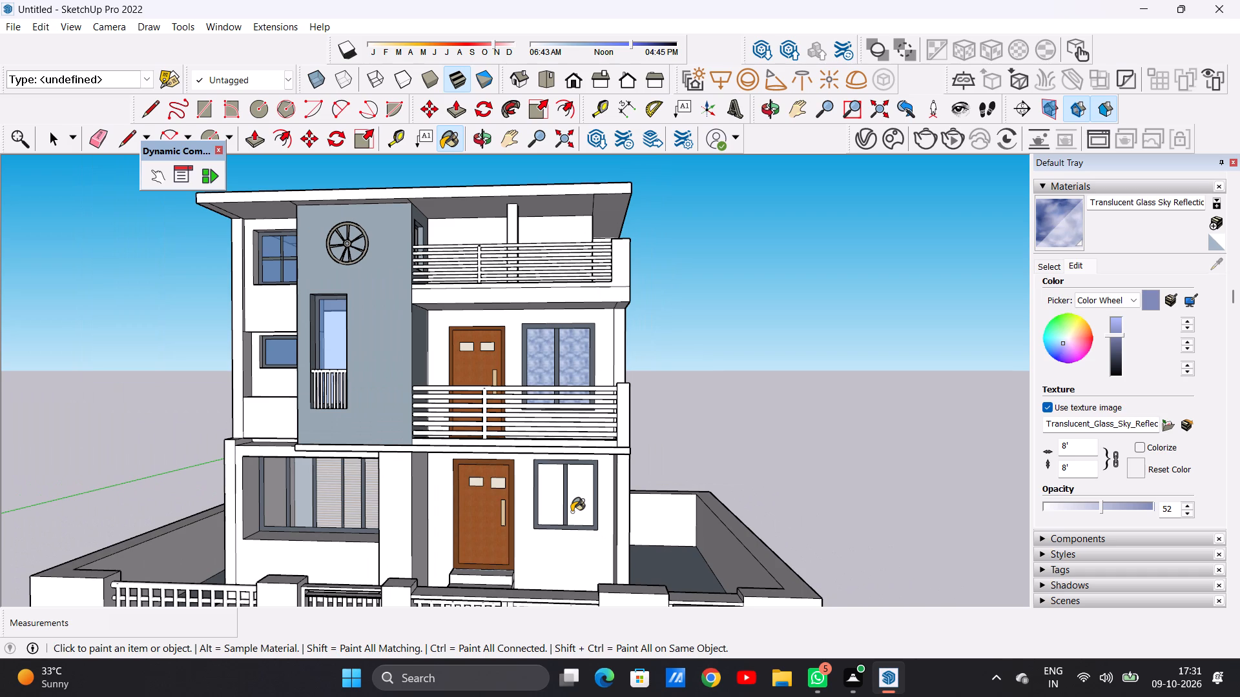
{"action": "scroll", "coordinate": [572, 512], "scroll_direction": "down", "scroll_amount": 3}
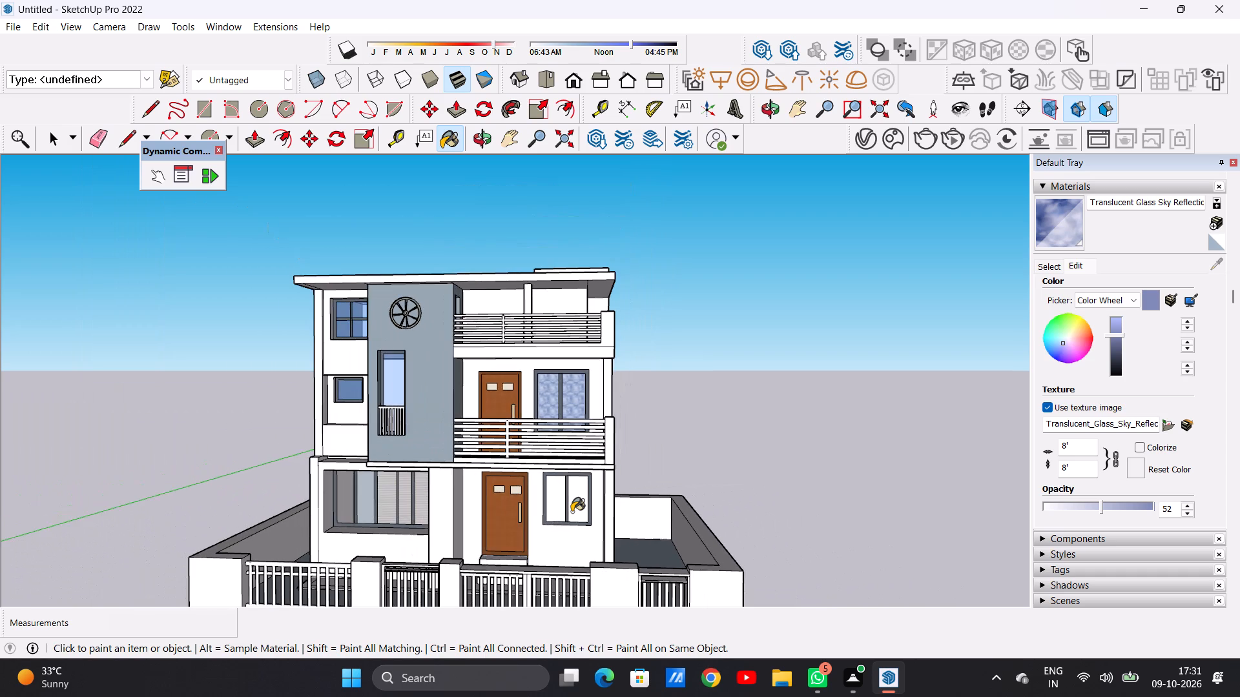
{"action": "scroll", "coordinate": [572, 512], "scroll_direction": "down", "scroll_amount": 1}
Paint both panes of the small two-pane ground-floor window beside the front door with Translucent Glass Gray.
{"action": "scroll", "coordinate": [570, 546], "scroll_direction": "up", "scroll_amount": 4}
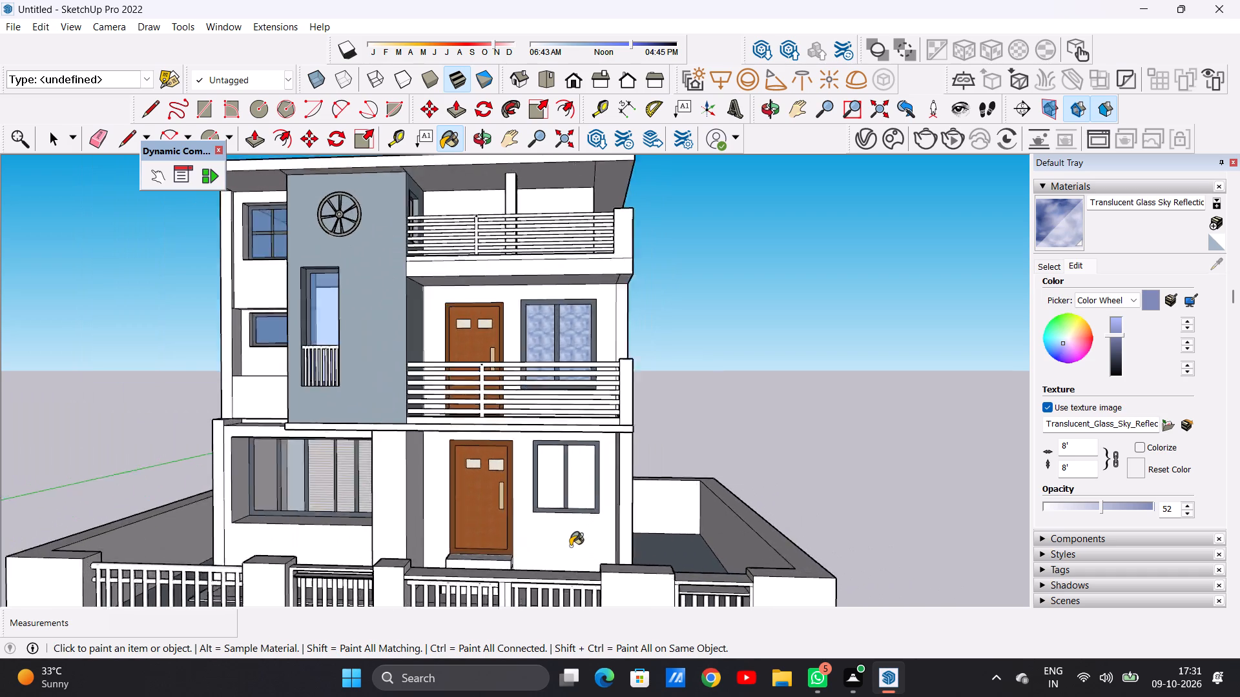
{"action": "scroll", "coordinate": [570, 546], "scroll_direction": "up", "scroll_amount": 5}
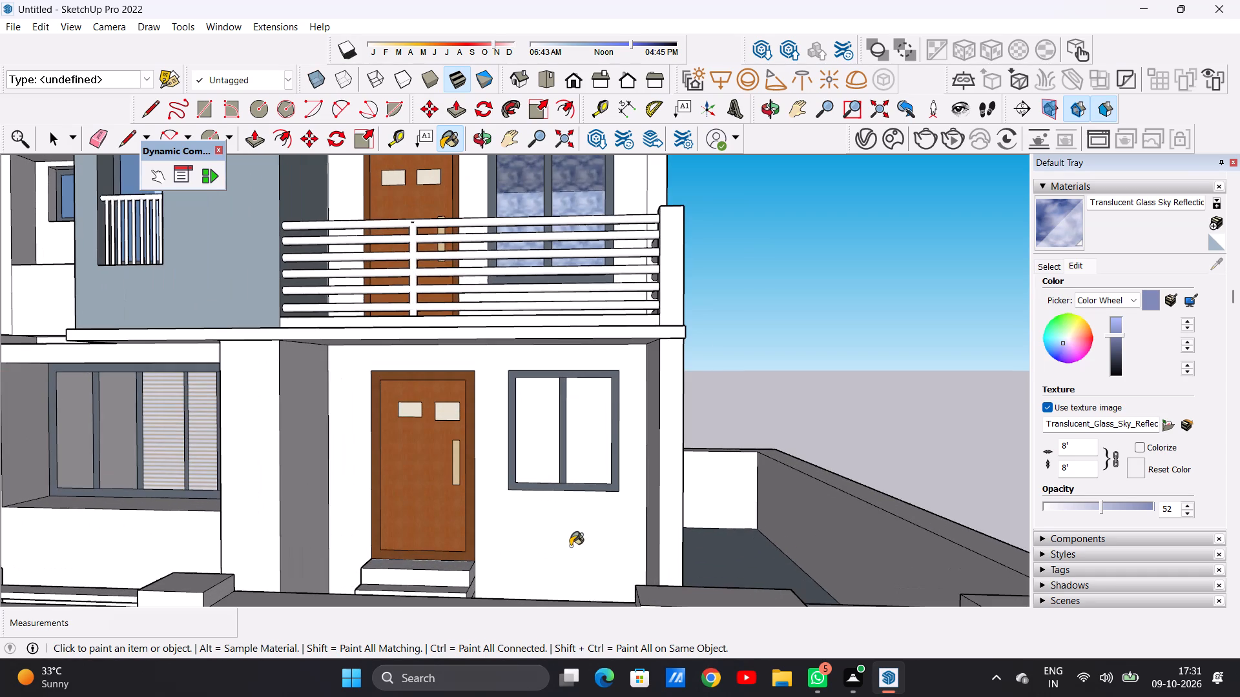
{"action": "left_click", "coordinate": [1055, 265]}
{"action": "left_click", "coordinate": [1181, 360]}
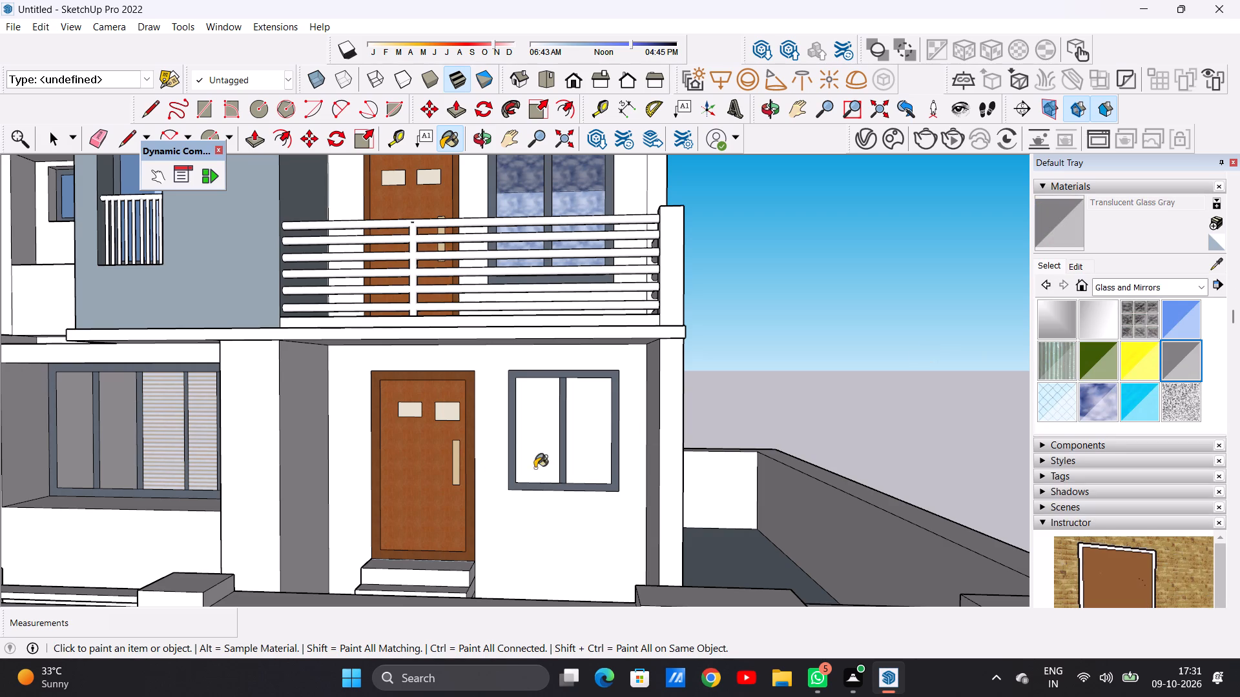
{"action": "scroll", "coordinate": [469, 476], "scroll_direction": "up", "scroll_amount": 5}
{"action": "left_click", "coordinate": [603, 436]}
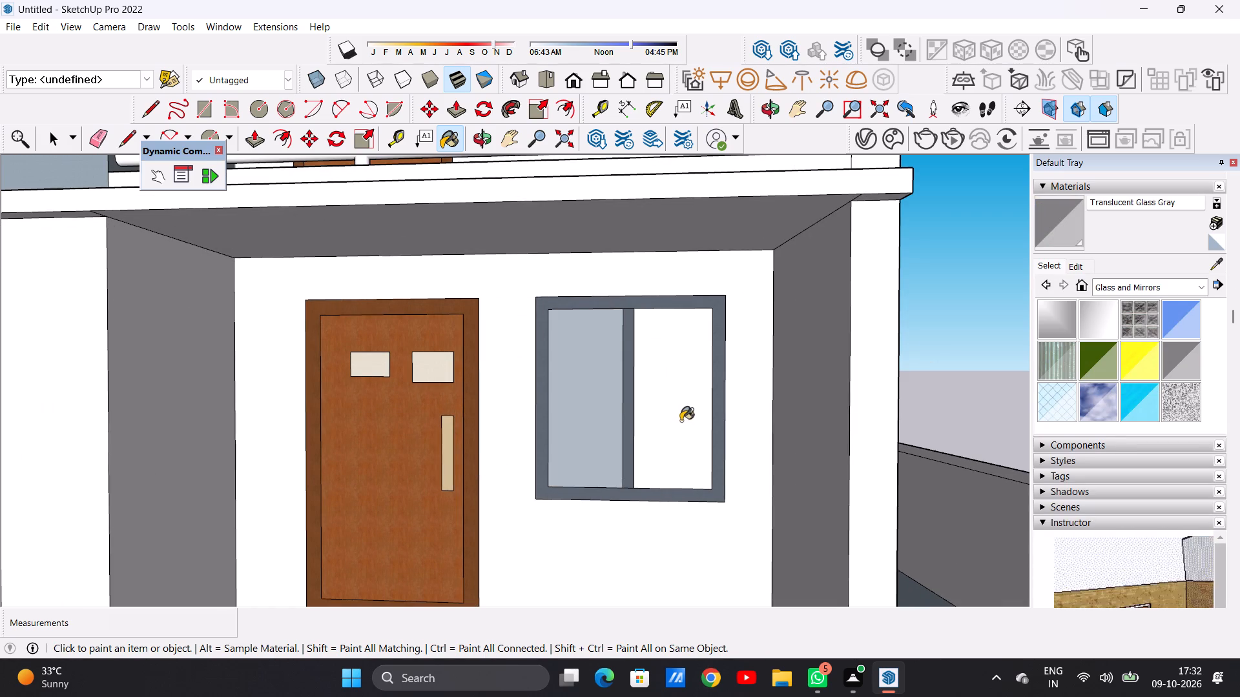
{"action": "left_click", "coordinate": [681, 421]}
Examine the gray glass in the ground-floor window beside the front door, up close and against the rest of the facade.
{"action": "scroll", "coordinate": [663, 431], "scroll_direction": "up", "scroll_amount": 12}
{"action": "scroll", "coordinate": [666, 474], "scroll_direction": "down", "scroll_amount": 11}
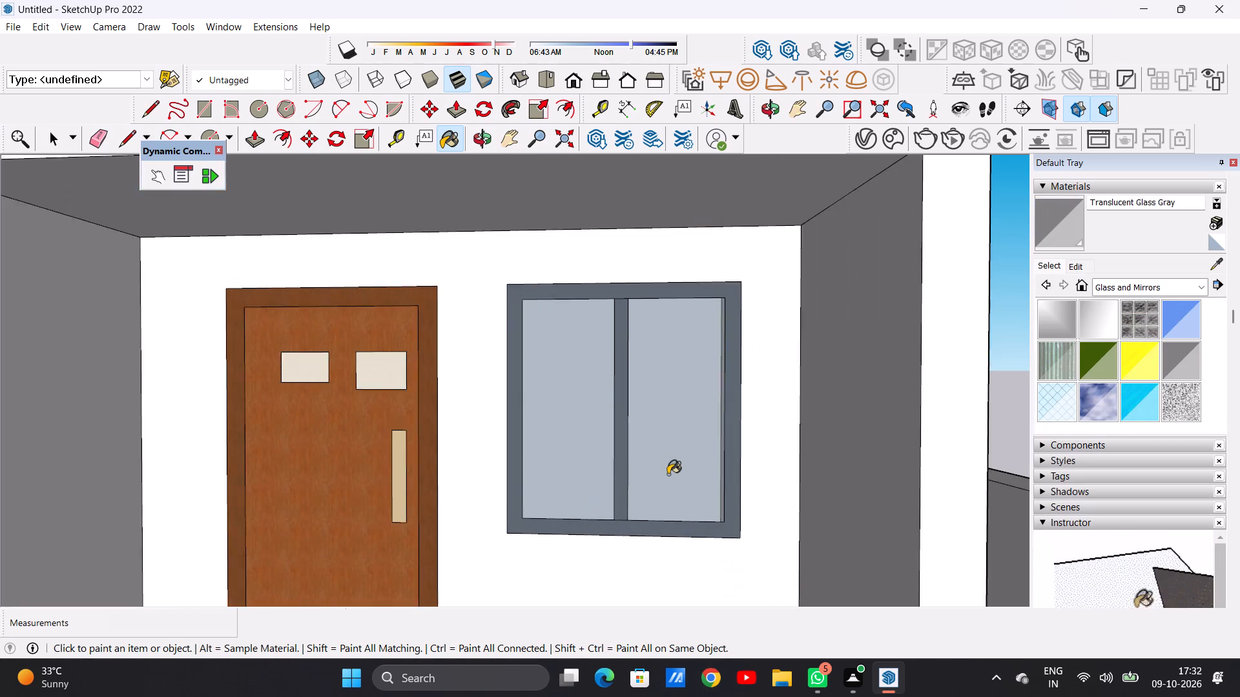
{"action": "scroll", "coordinate": [668, 474], "scroll_direction": "down", "scroll_amount": 13}
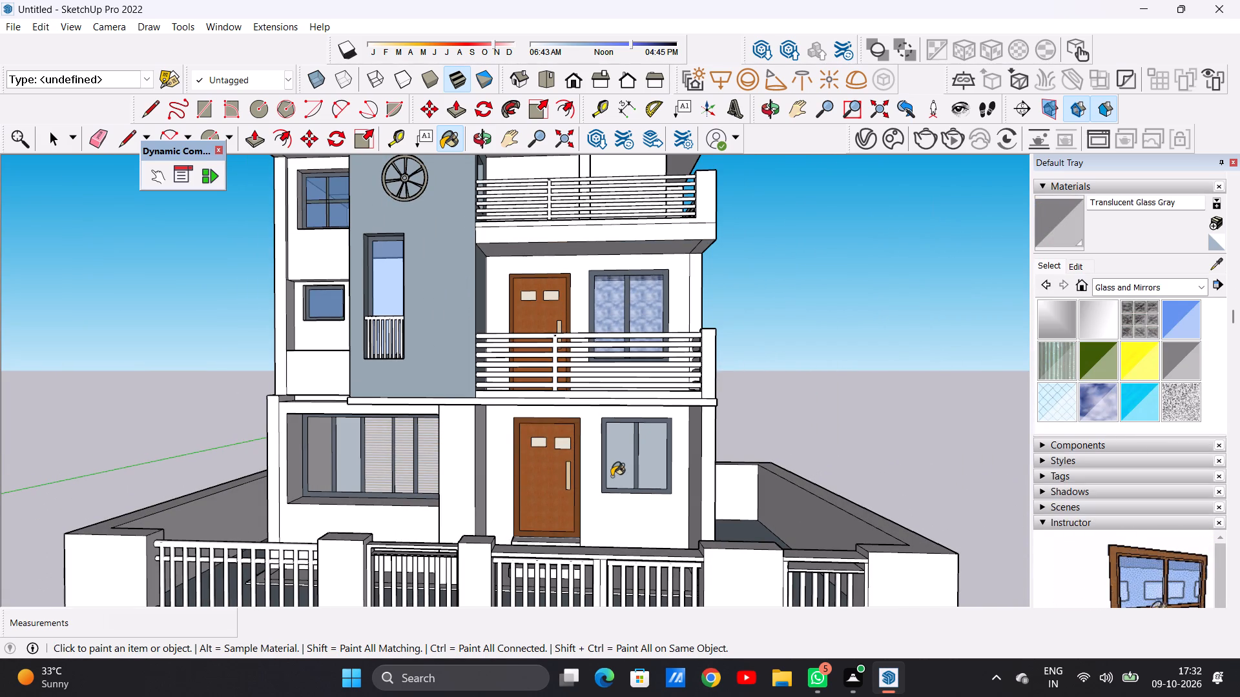
{"action": "middle_click_drag", "start_coordinate": [612, 501], "coordinate": [602, 547]}
{"action": "scroll", "coordinate": [602, 547], "scroll_direction": "down", "scroll_amount": 5}
{"action": "scroll", "coordinate": [634, 489], "scroll_direction": "up", "scroll_amount": 10}
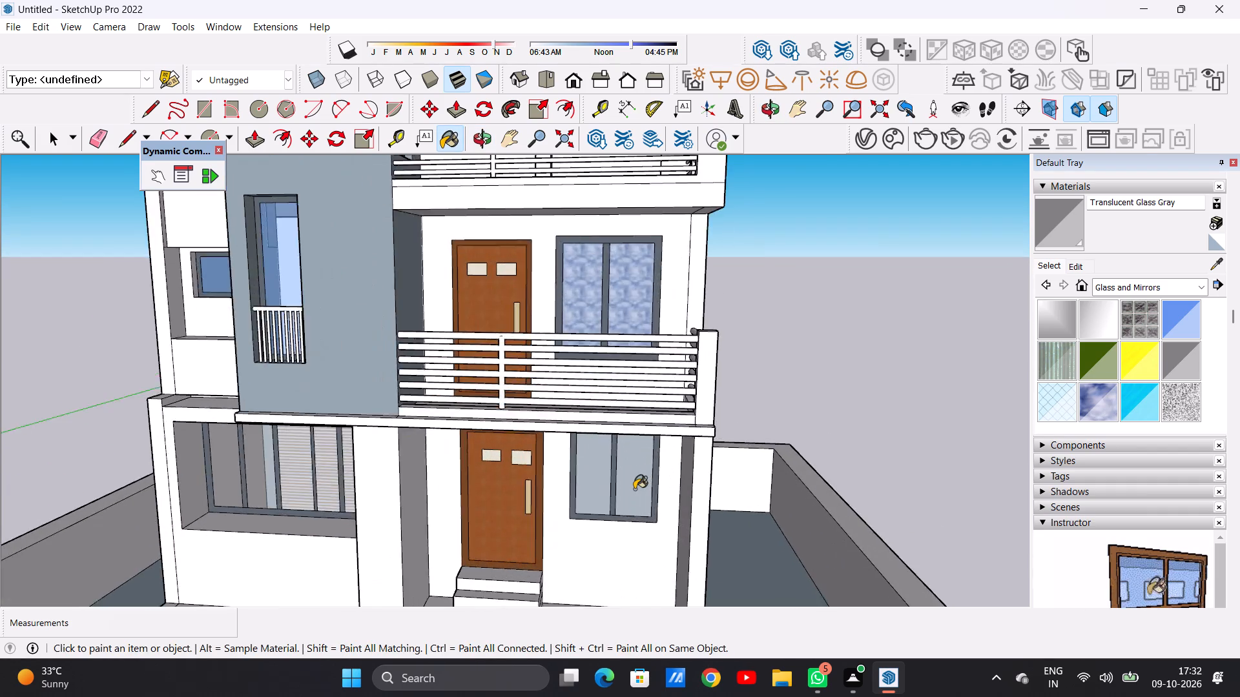
{"action": "scroll", "coordinate": [634, 489], "scroll_direction": "up", "scroll_amount": 2}
{"action": "scroll", "coordinate": [634, 489], "scroll_direction": "down", "scroll_amount": 1}
{"action": "scroll", "coordinate": [634, 489], "scroll_direction": "up", "scroll_amount": 16}
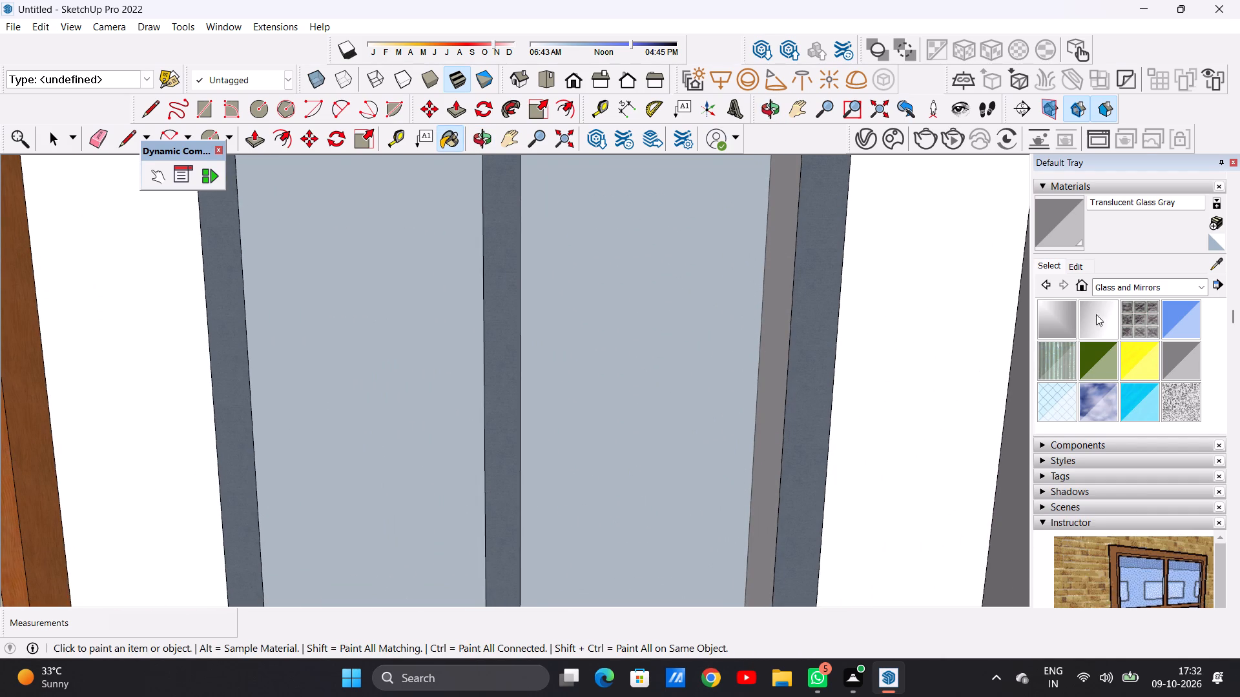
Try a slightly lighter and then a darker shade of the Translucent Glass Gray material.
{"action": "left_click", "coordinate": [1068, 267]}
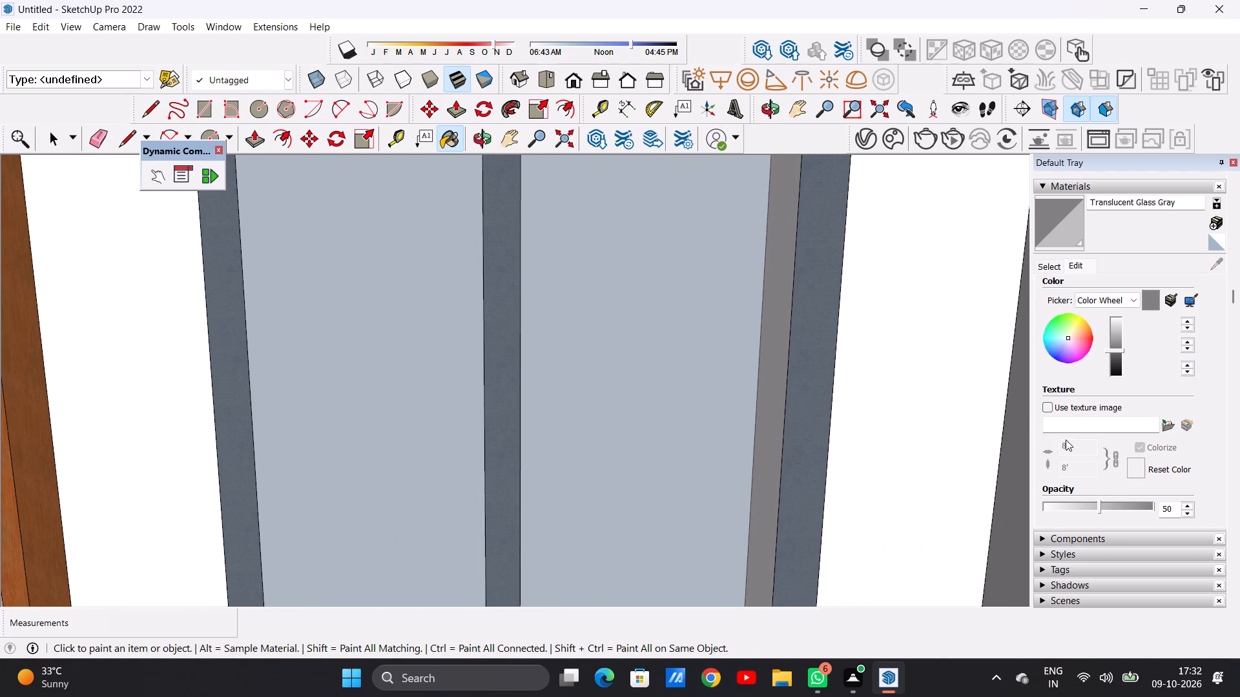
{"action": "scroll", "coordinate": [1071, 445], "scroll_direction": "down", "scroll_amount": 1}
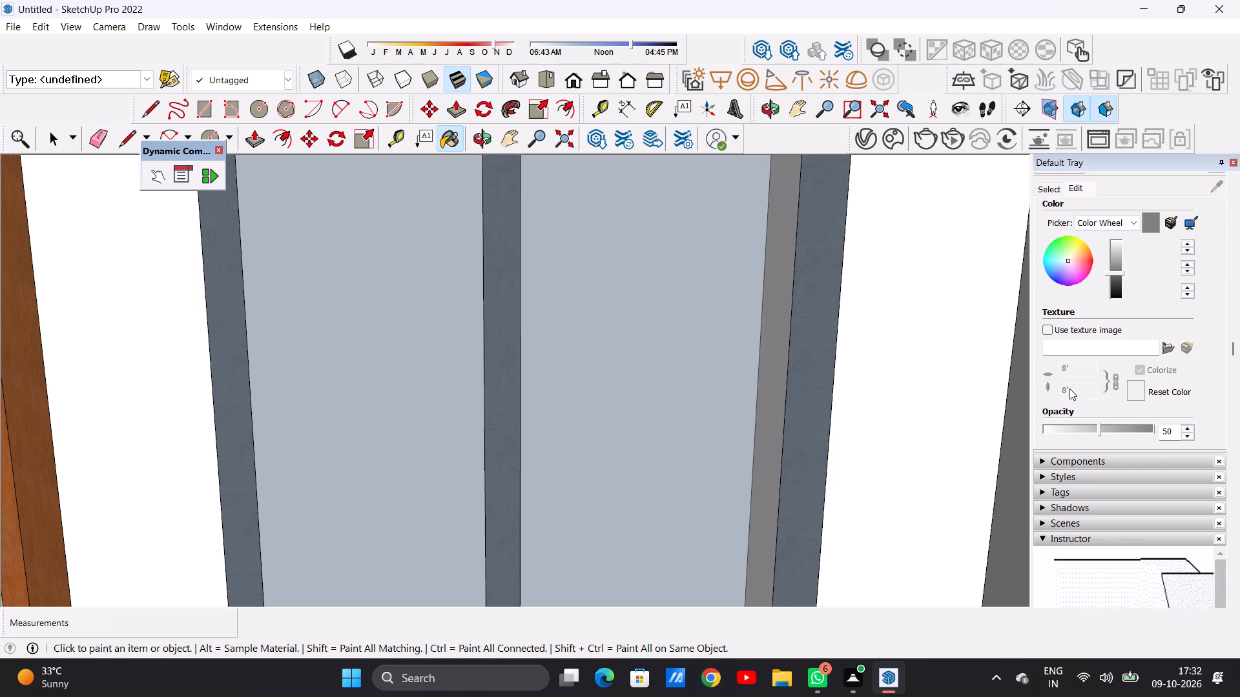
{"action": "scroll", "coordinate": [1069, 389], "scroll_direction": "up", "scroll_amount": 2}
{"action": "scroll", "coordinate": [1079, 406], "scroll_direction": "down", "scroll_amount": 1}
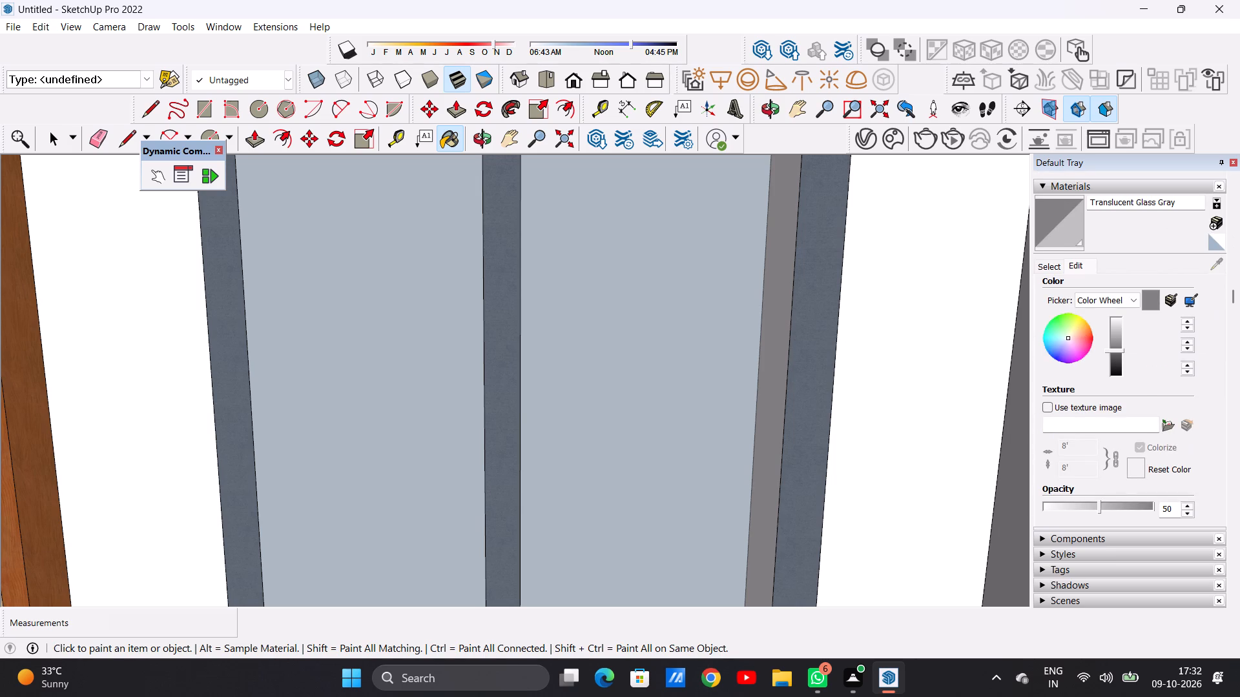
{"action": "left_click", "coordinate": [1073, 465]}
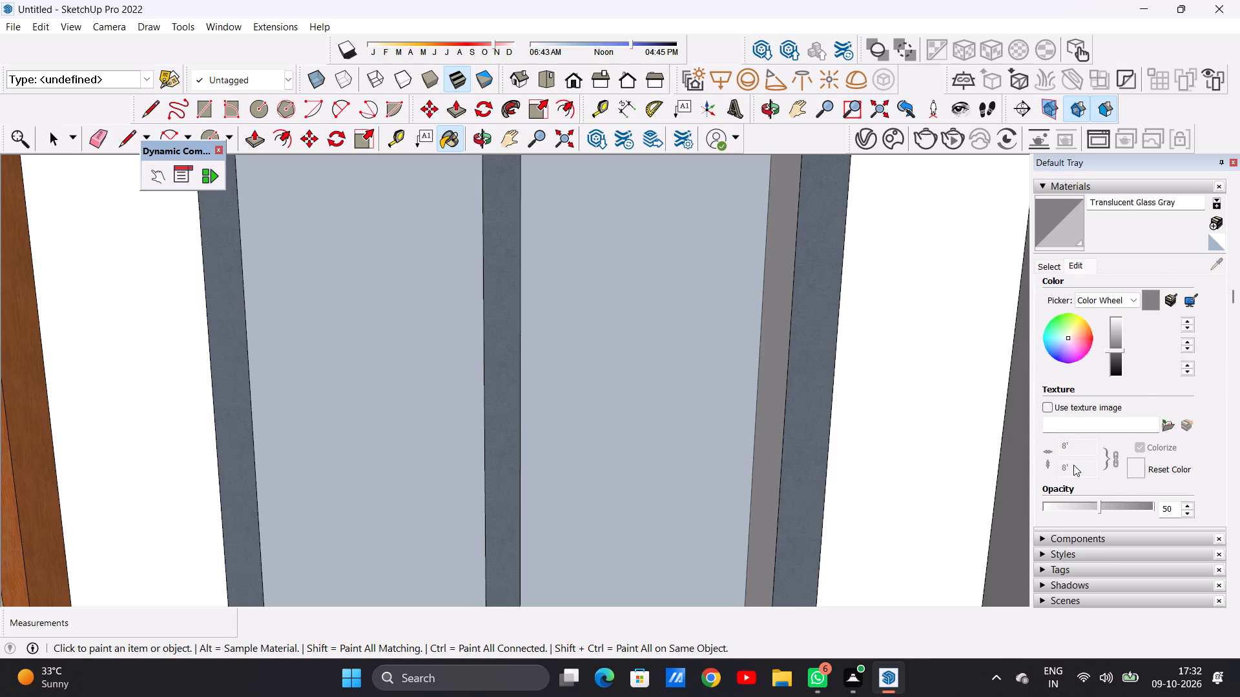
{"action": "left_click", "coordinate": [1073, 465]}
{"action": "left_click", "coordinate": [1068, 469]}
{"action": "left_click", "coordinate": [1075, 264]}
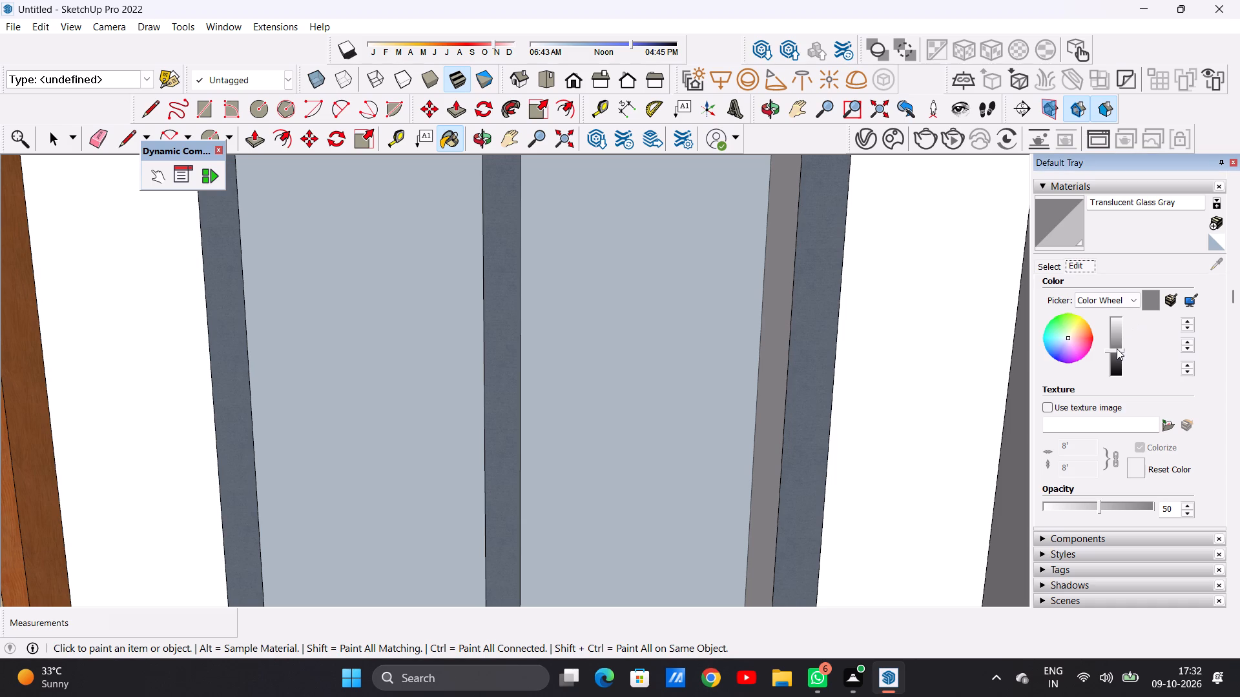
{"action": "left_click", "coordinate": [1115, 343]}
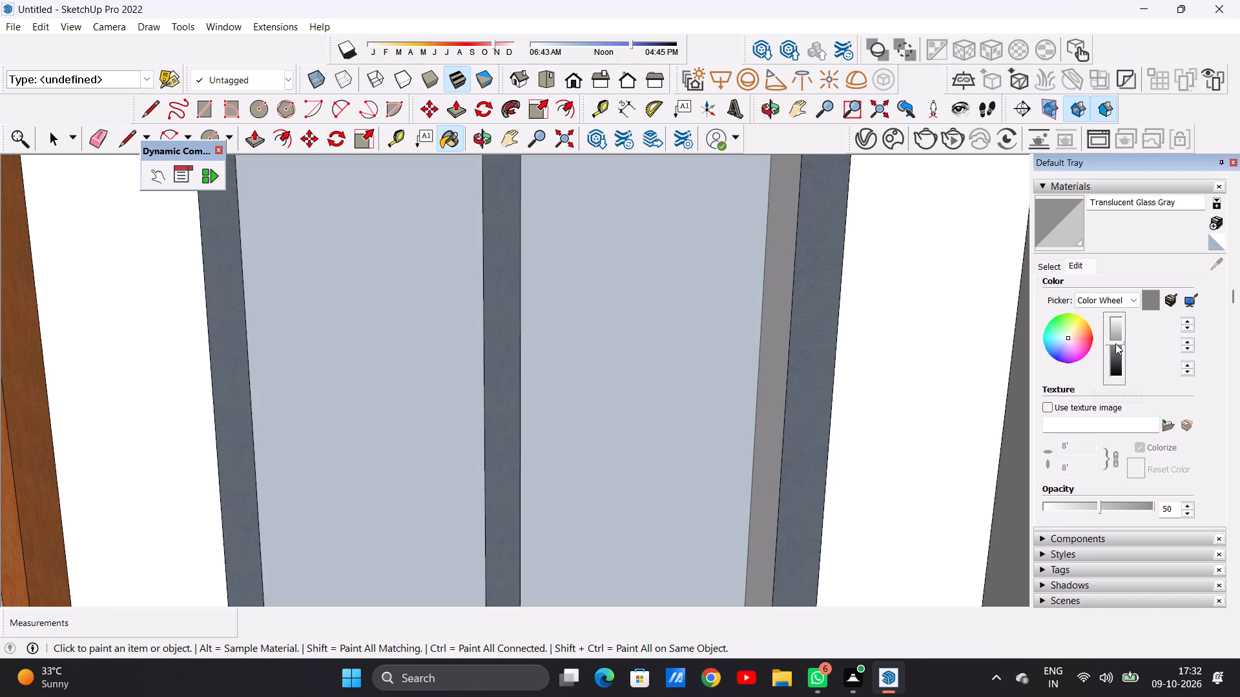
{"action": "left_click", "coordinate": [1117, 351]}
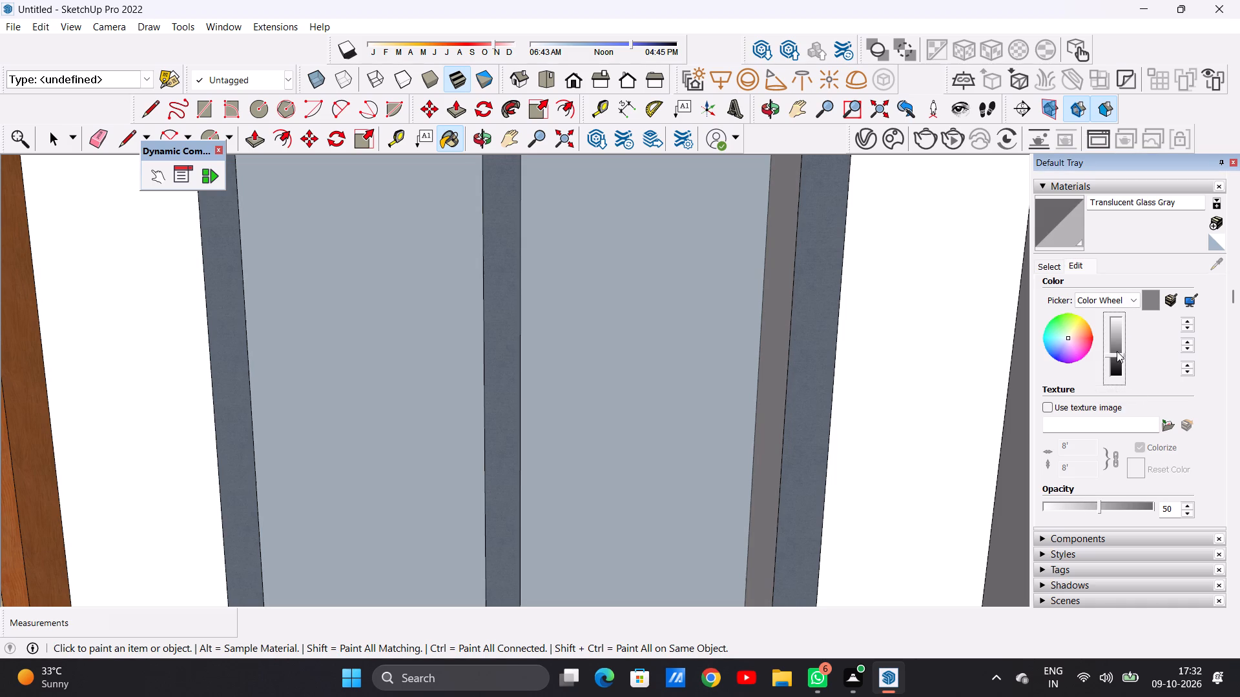
Lighten the Translucent Glass Gray material to nearly white, judging it on the two-pane window beside the ground-floor front door.
{"action": "scroll", "coordinate": [440, 441], "scroll_direction": "down", "scroll_amount": 17}
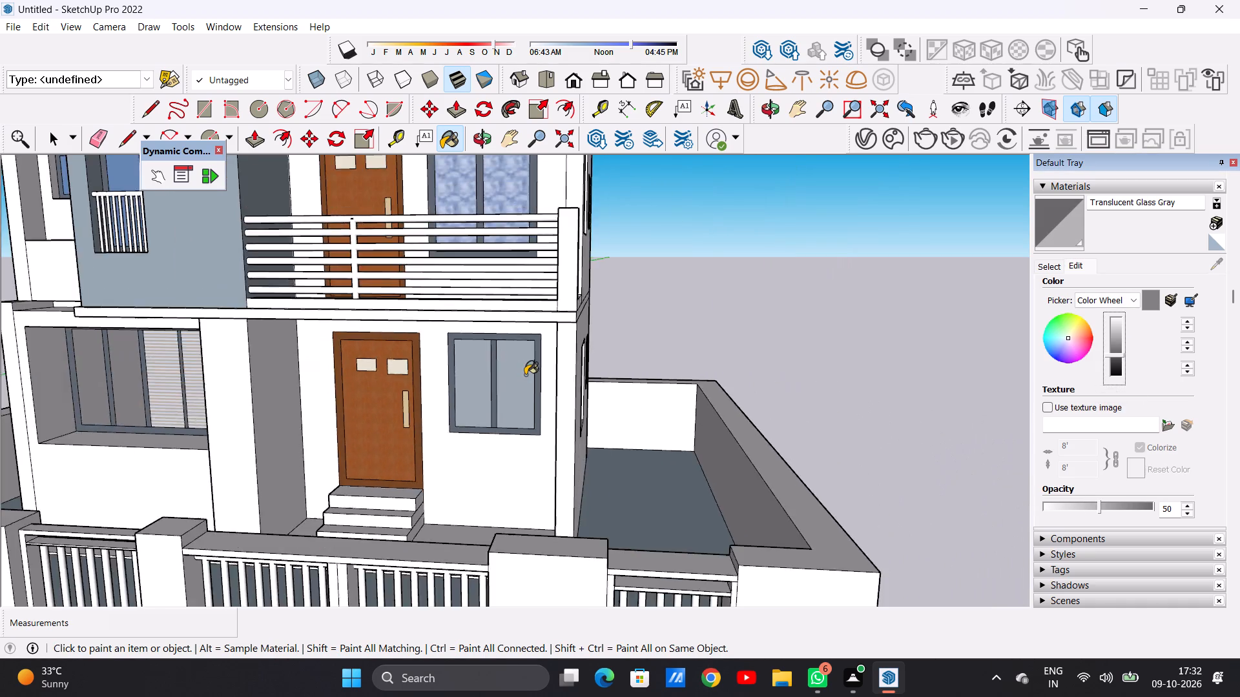
{"action": "scroll", "coordinate": [525, 375], "scroll_direction": "down", "scroll_amount": 9}
{"action": "scroll", "coordinate": [506, 389], "scroll_direction": "up", "scroll_amount": 11}
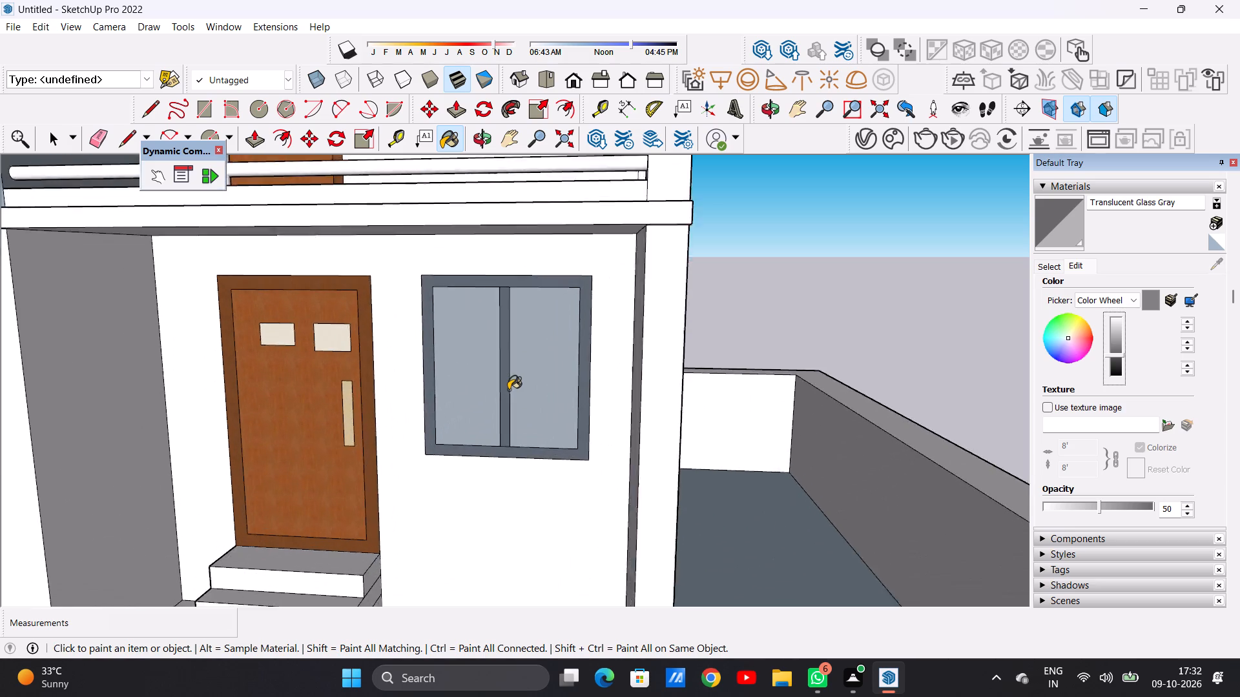
{"action": "scroll", "coordinate": [508, 390], "scroll_direction": "up", "scroll_amount": 8}
{"action": "scroll", "coordinate": [550, 405], "scroll_direction": "down", "scroll_amount": 2}
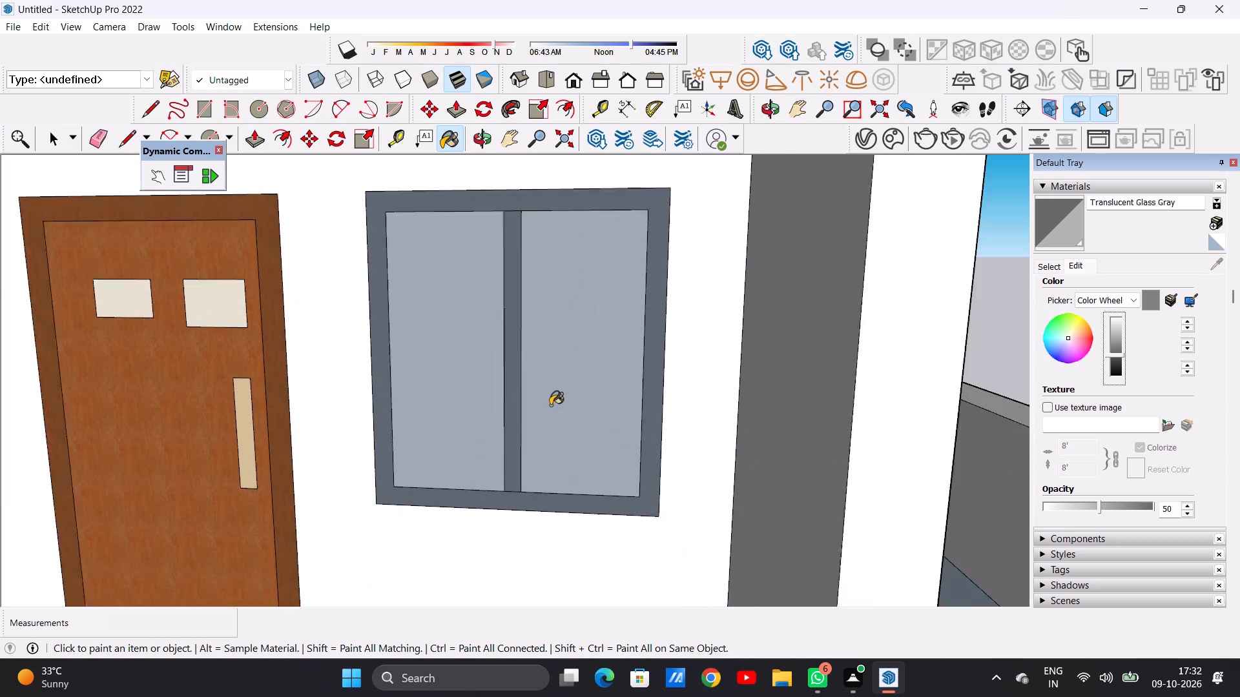
{"action": "scroll", "coordinate": [550, 405], "scroll_direction": "down", "scroll_amount": 16}
{"action": "scroll", "coordinate": [554, 400], "scroll_direction": "up", "scroll_amount": 14}
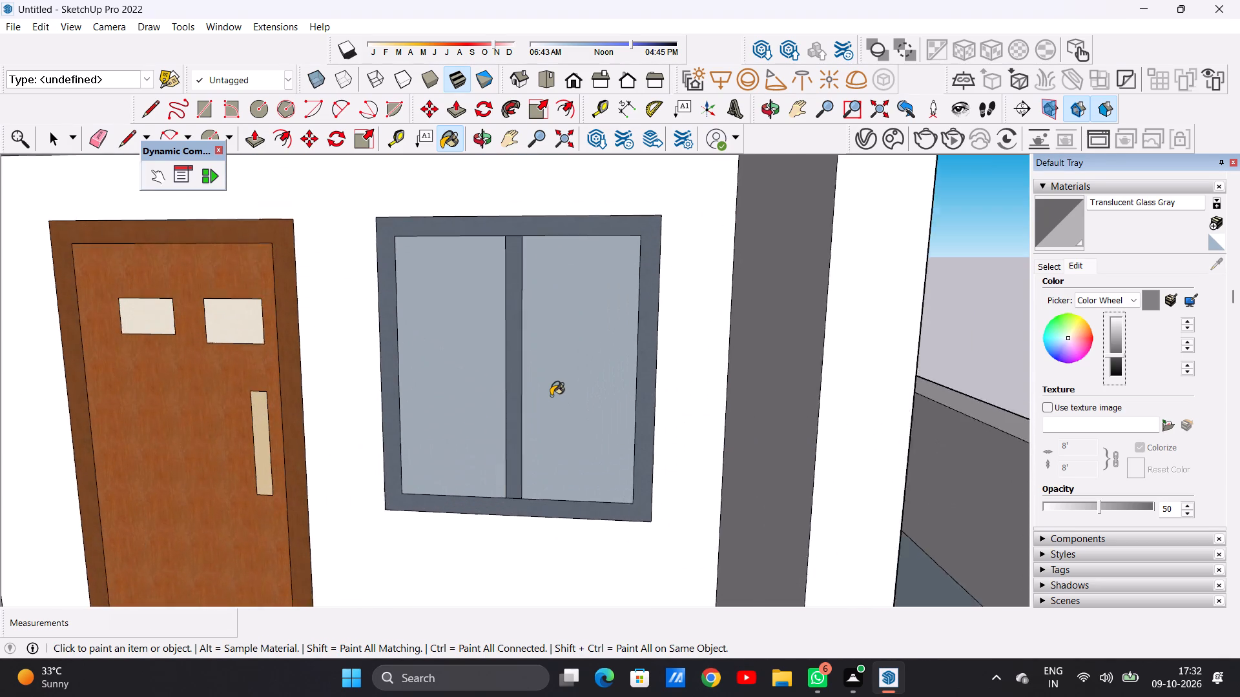
{"action": "scroll", "coordinate": [551, 396], "scroll_direction": "up", "scroll_amount": 2}
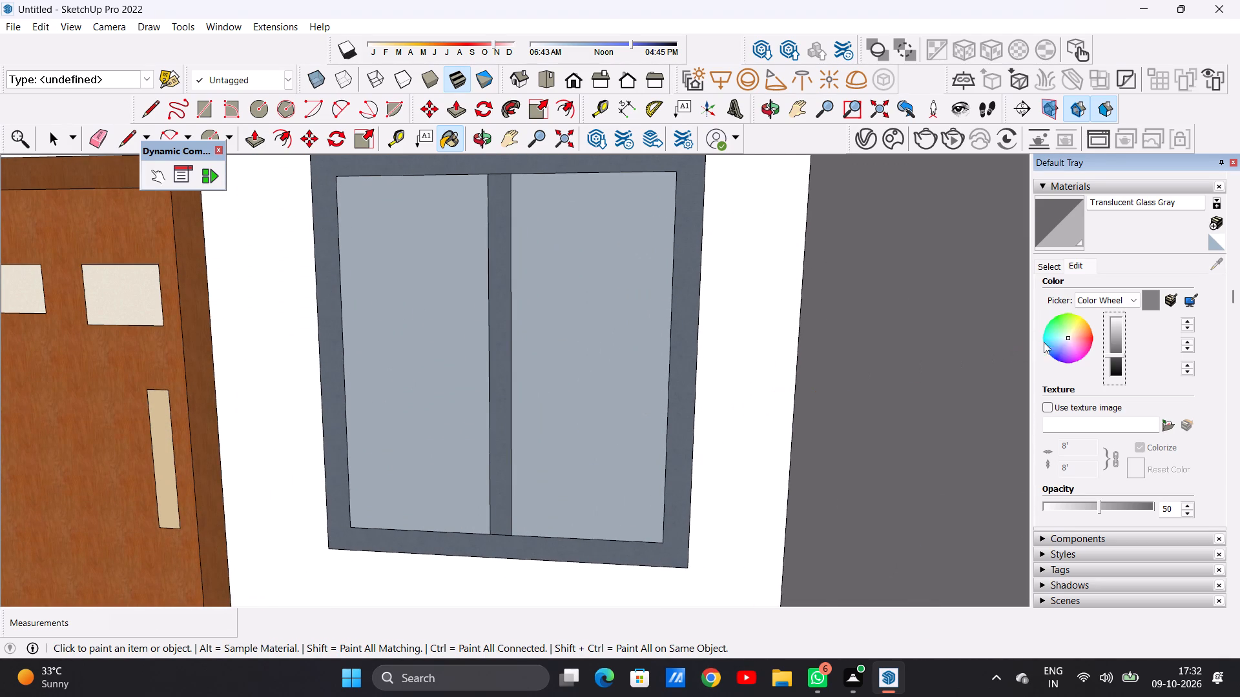
{"action": "left_click", "coordinate": [1115, 323]}
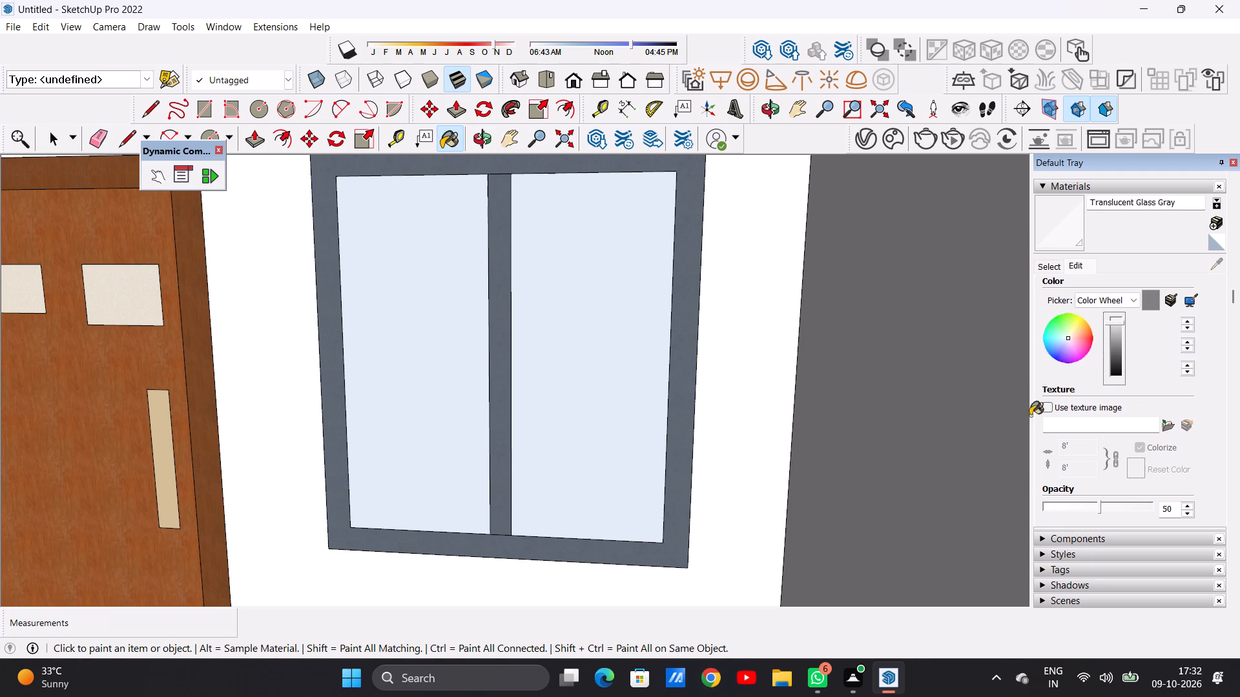
Examine the lightened glass in the ground-floor windows up close, from different angles and against the whole facade.
{"action": "scroll", "coordinate": [586, 453], "scroll_direction": "down", "scroll_amount": 18}
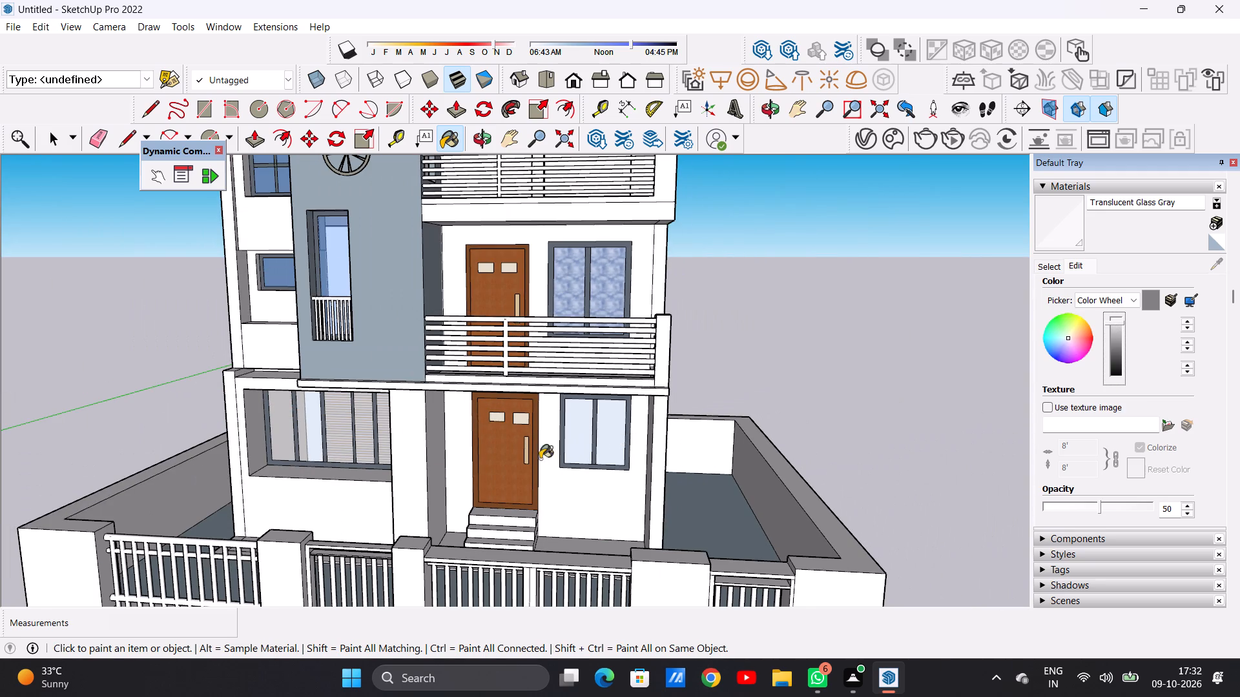
{"action": "scroll", "coordinate": [329, 457], "scroll_direction": "up", "scroll_amount": 5}
{"action": "middle_click_drag", "start_coordinate": [285, 458], "coordinate": [270, 467]}
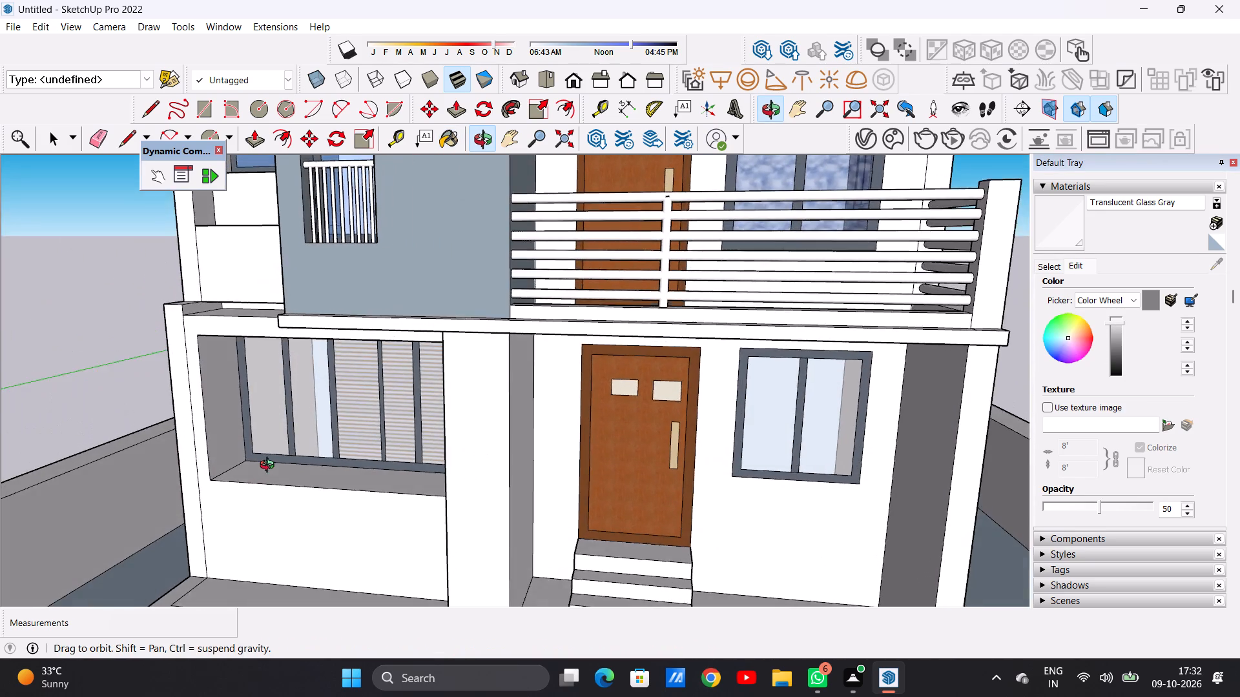
{"action": "middle_click_drag", "start_coordinate": [270, 467], "coordinate": [377, 423]}
{"action": "middle_click_drag", "start_coordinate": [237, 443], "coordinate": [134, 456]}
{"action": "scroll", "coordinate": [726, 443], "scroll_direction": "down", "scroll_amount": 5}
{"action": "scroll", "coordinate": [831, 418], "scroll_direction": "up", "scroll_amount": 10}
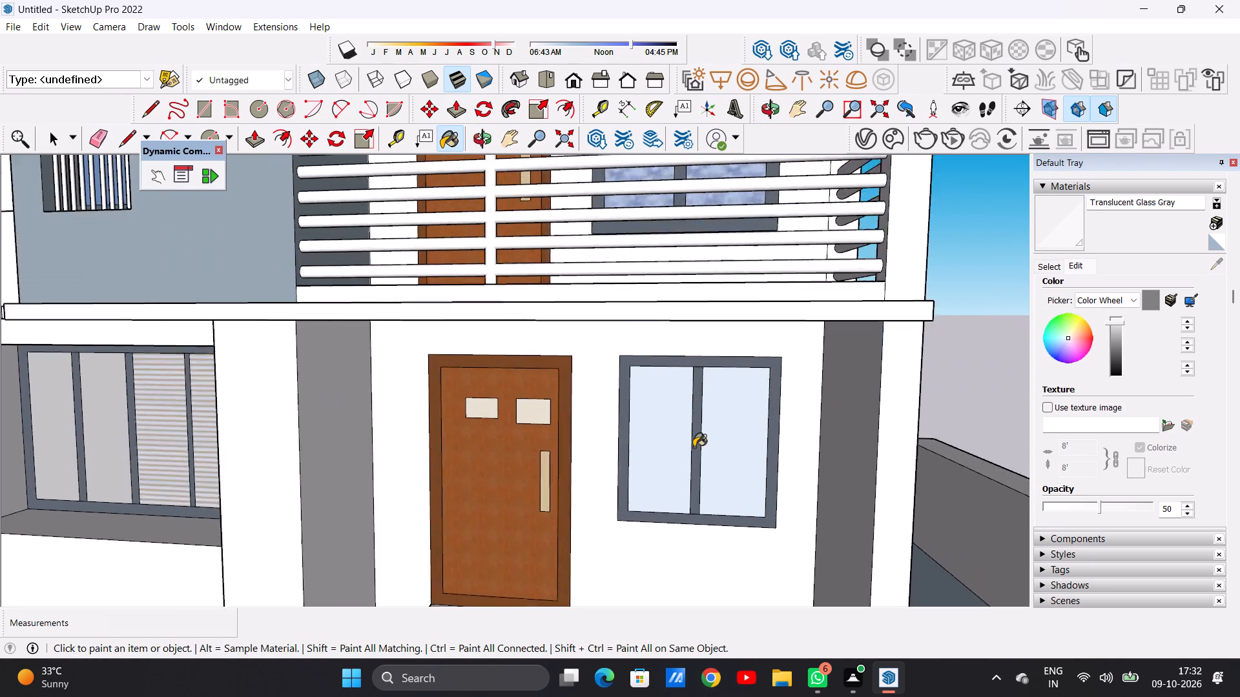
{"action": "scroll", "coordinate": [694, 447], "scroll_direction": "up", "scroll_amount": 3}
{"action": "middle_click_drag", "start_coordinate": [623, 465], "coordinate": [651, 480]}
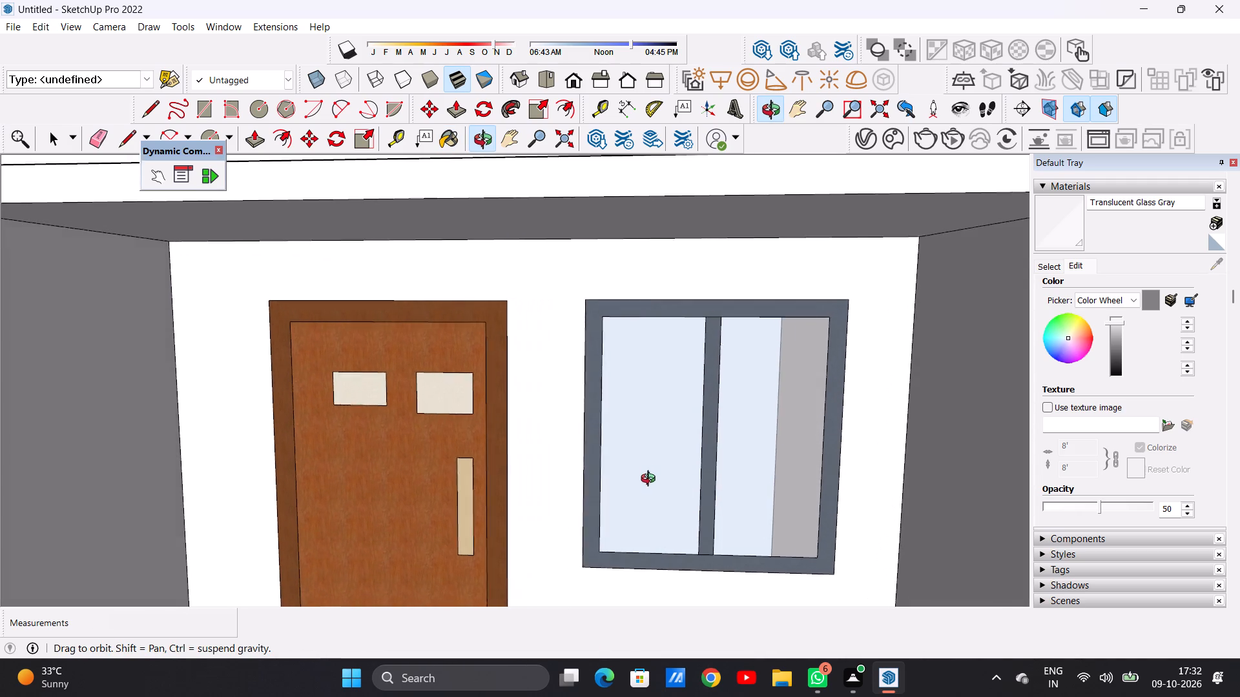
{"action": "middle_click_drag", "start_coordinate": [651, 480], "coordinate": [661, 502]}
{"action": "scroll", "coordinate": [659, 476], "scroll_direction": "down", "scroll_amount": 19}
{"action": "scroll", "coordinate": [674, 499], "scroll_direction": "up", "scroll_amount": 2}
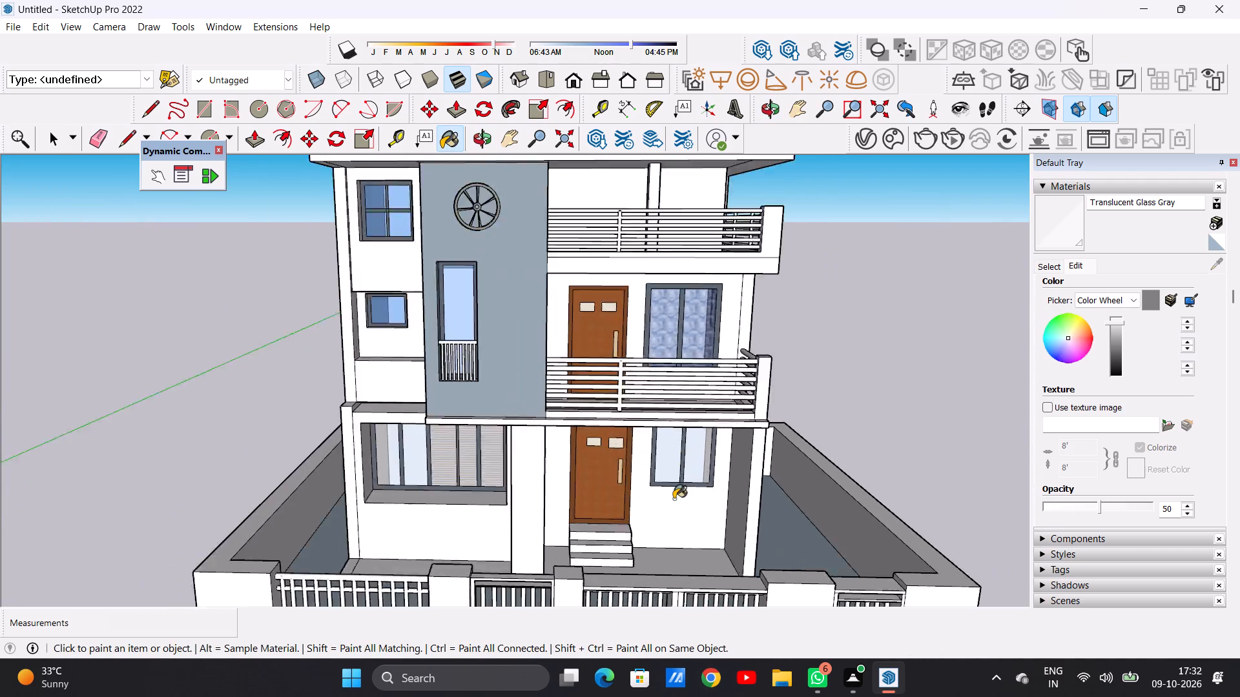
{"action": "scroll", "coordinate": [674, 499], "scroll_direction": "up", "scroll_amount": 10}
{"action": "key", "text": "space"}
{"action": "scroll", "coordinate": [670, 461], "scroll_direction": "down", "scroll_amount": 7}
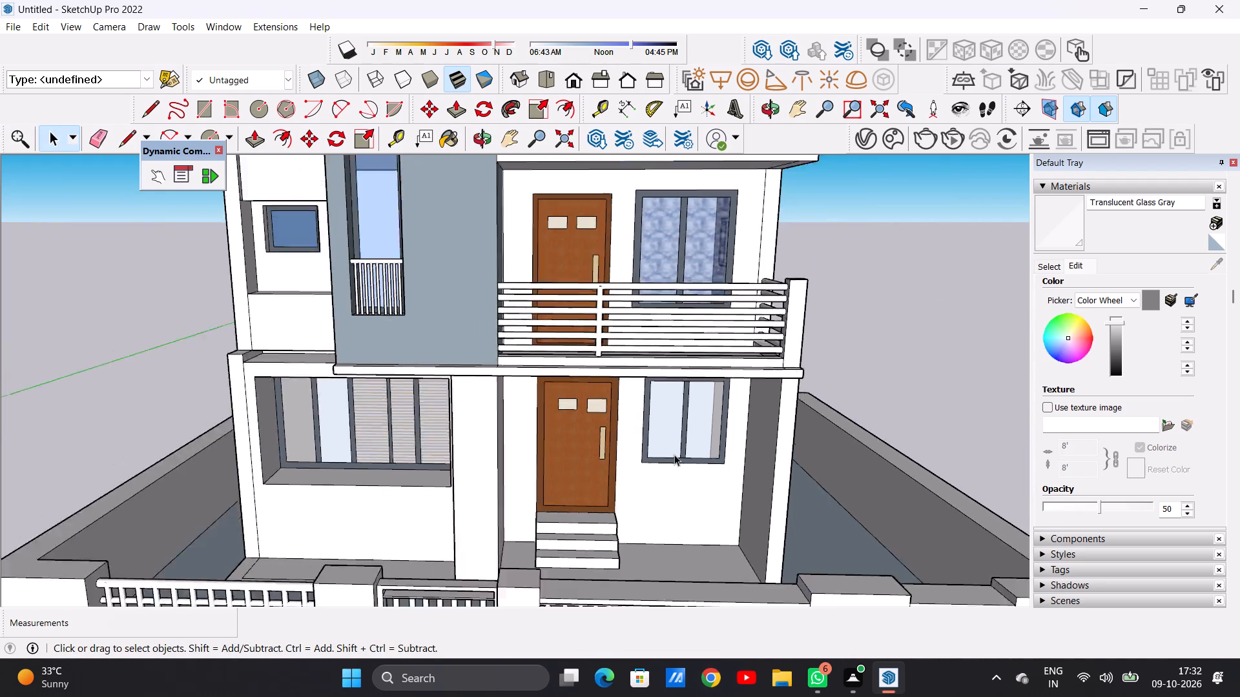
{"action": "scroll", "coordinate": [674, 454], "scroll_direction": "down", "scroll_amount": 6}
{"action": "middle_click_drag", "start_coordinate": [725, 480], "coordinate": [697, 422]}
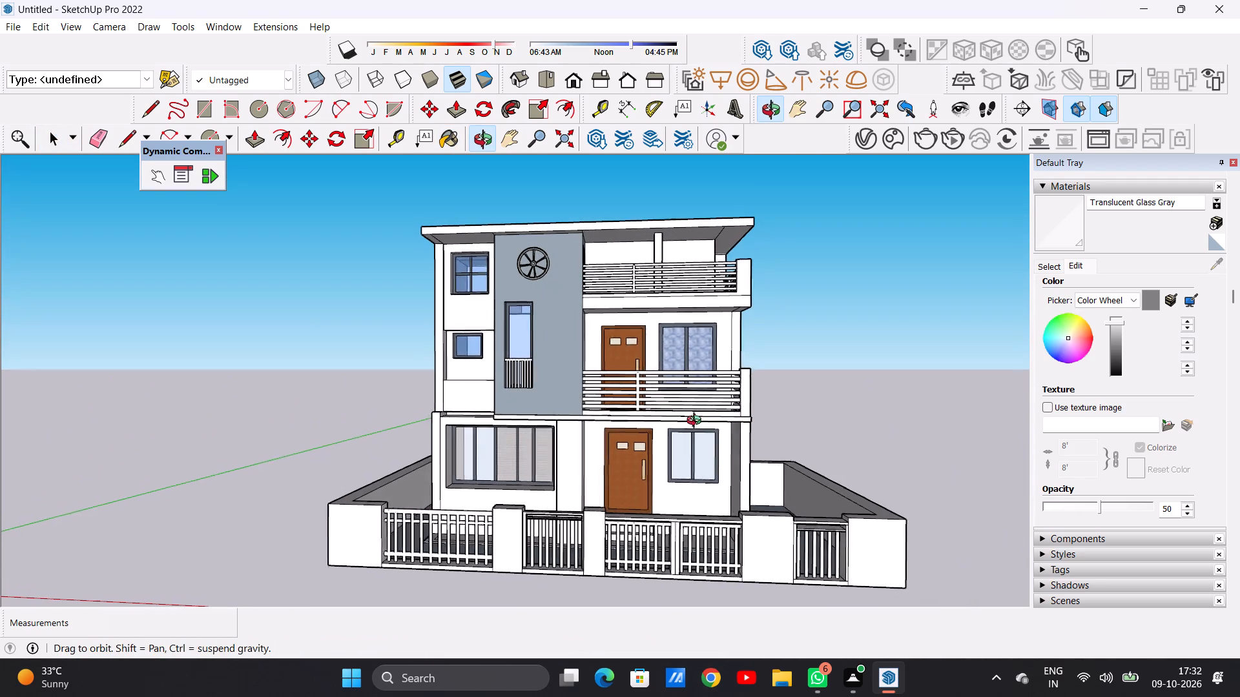
{"action": "middle_click_drag", "start_coordinate": [697, 422], "coordinate": [703, 434]}
Examine the sky-reflection glass in the first-floor balcony window, up close and against the facade.
{"action": "scroll", "coordinate": [683, 321], "scroll_direction": "up", "scroll_amount": 20}
{"action": "scroll", "coordinate": [707, 382], "scroll_direction": "down", "scroll_amount": 5}
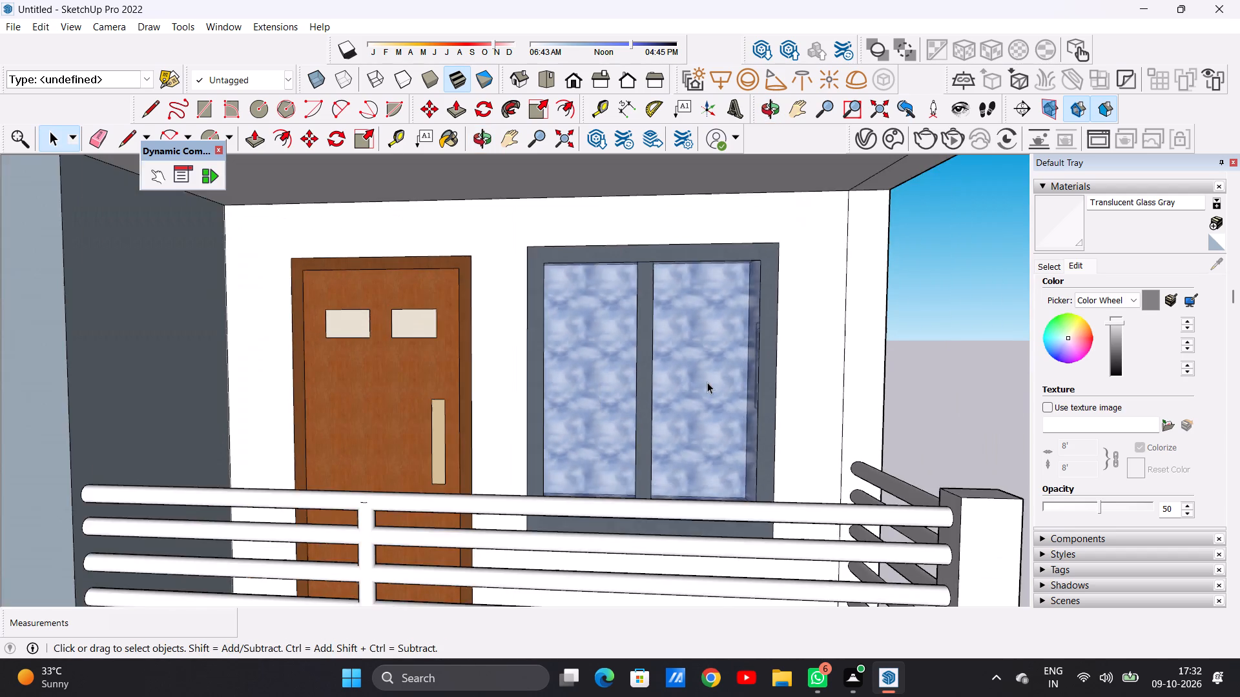
{"action": "scroll", "coordinate": [707, 382], "scroll_direction": "down", "scroll_amount": 1}
{"action": "scroll", "coordinate": [707, 382], "scroll_direction": "up", "scroll_amount": 13}
{"action": "middle_click_drag", "start_coordinate": [676, 431], "coordinate": [695, 442]}
{"action": "scroll", "coordinate": [695, 442], "scroll_direction": "down", "scroll_amount": 9}
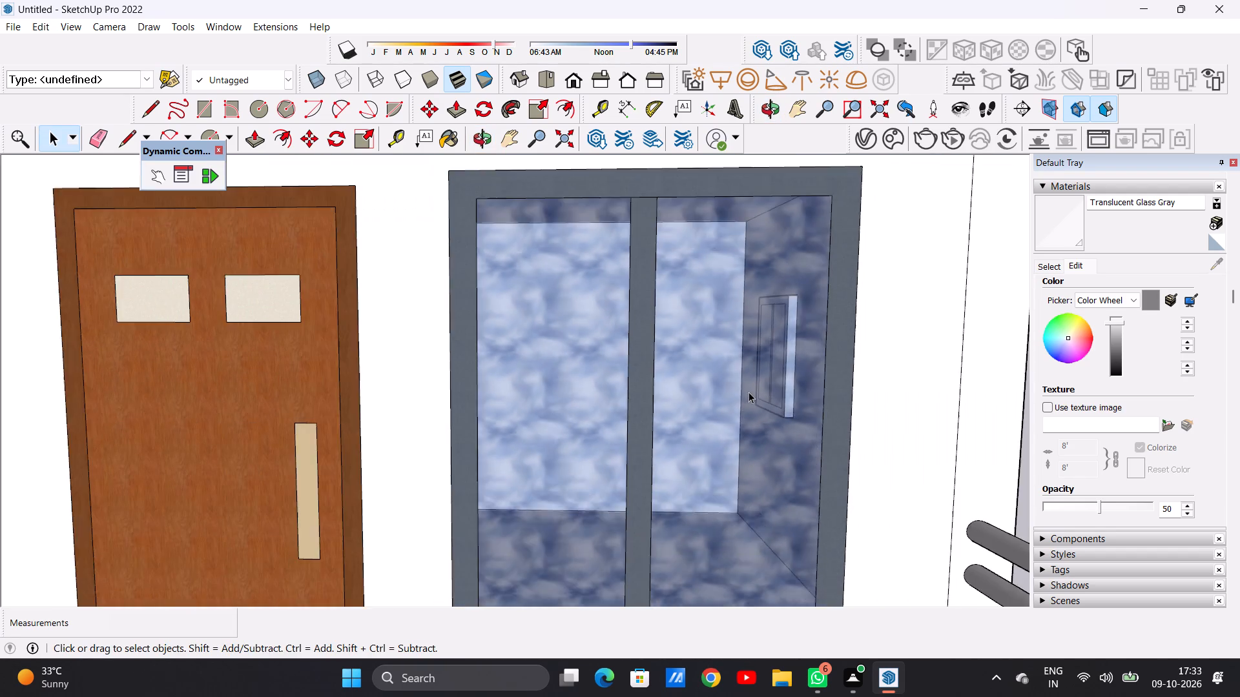
{"action": "scroll", "coordinate": [749, 392], "scroll_direction": "down", "scroll_amount": 20}
{"action": "scroll", "coordinate": [749, 392], "scroll_direction": "down", "scroll_amount": 4}
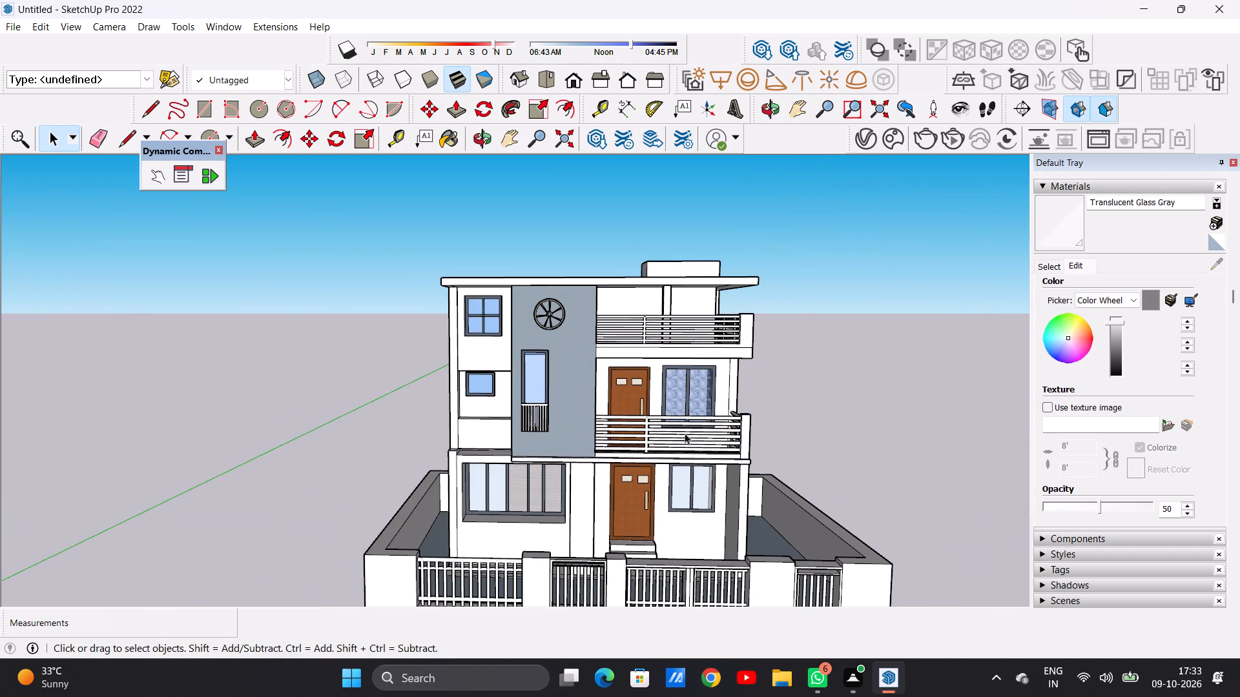
Examine the top-floor balcony area and the whole front facade from several distances.
{"action": "scroll", "coordinate": [688, 466], "scroll_direction": "up", "scroll_amount": 2}
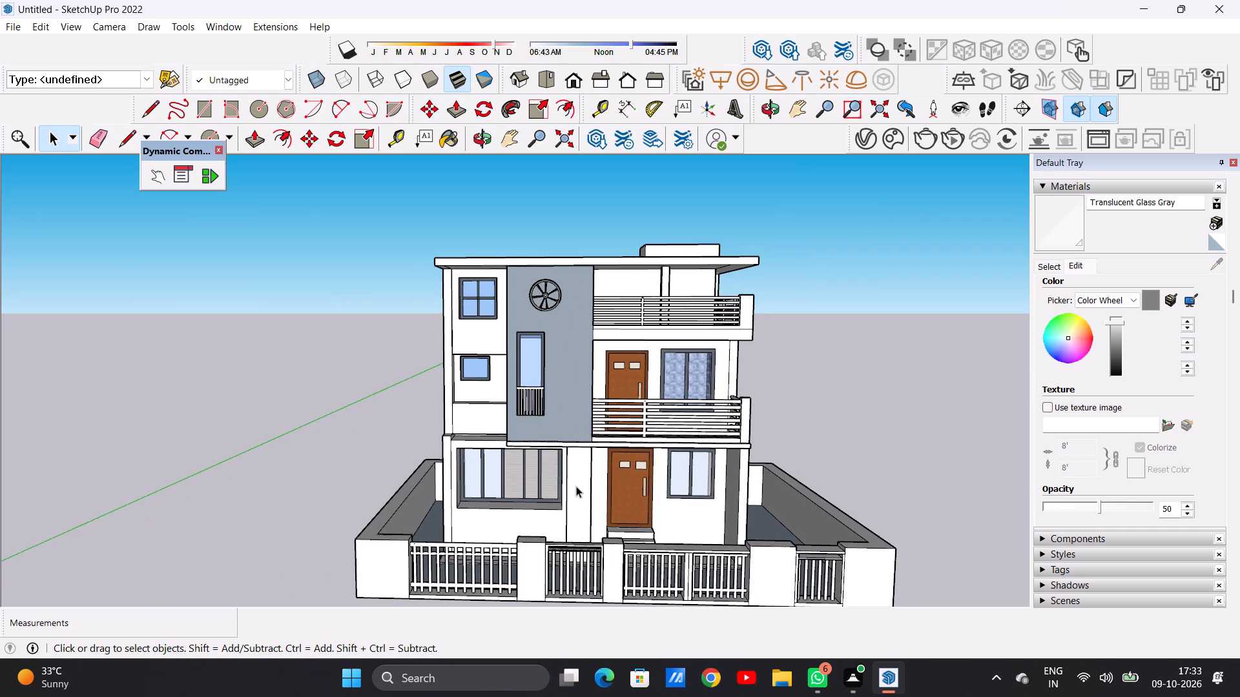
{"action": "scroll", "coordinate": [614, 483], "scroll_direction": "down", "scroll_amount": 4}
{"action": "scroll", "coordinate": [632, 345], "scroll_direction": "up", "scroll_amount": 4}
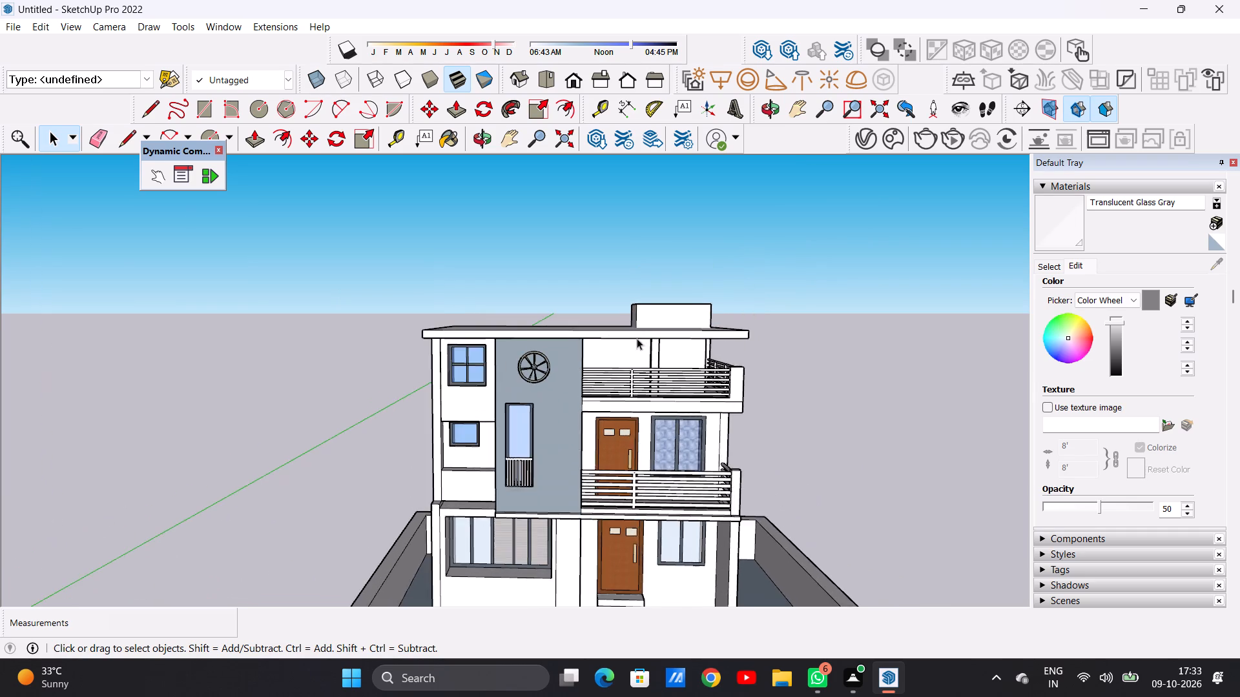
{"action": "scroll", "coordinate": [665, 357], "scroll_direction": "up", "scroll_amount": 7}
{"action": "scroll", "coordinate": [664, 372], "scroll_direction": "down", "scroll_amount": 1}
{"action": "scroll", "coordinate": [664, 372], "scroll_direction": "up", "scroll_amount": 4}
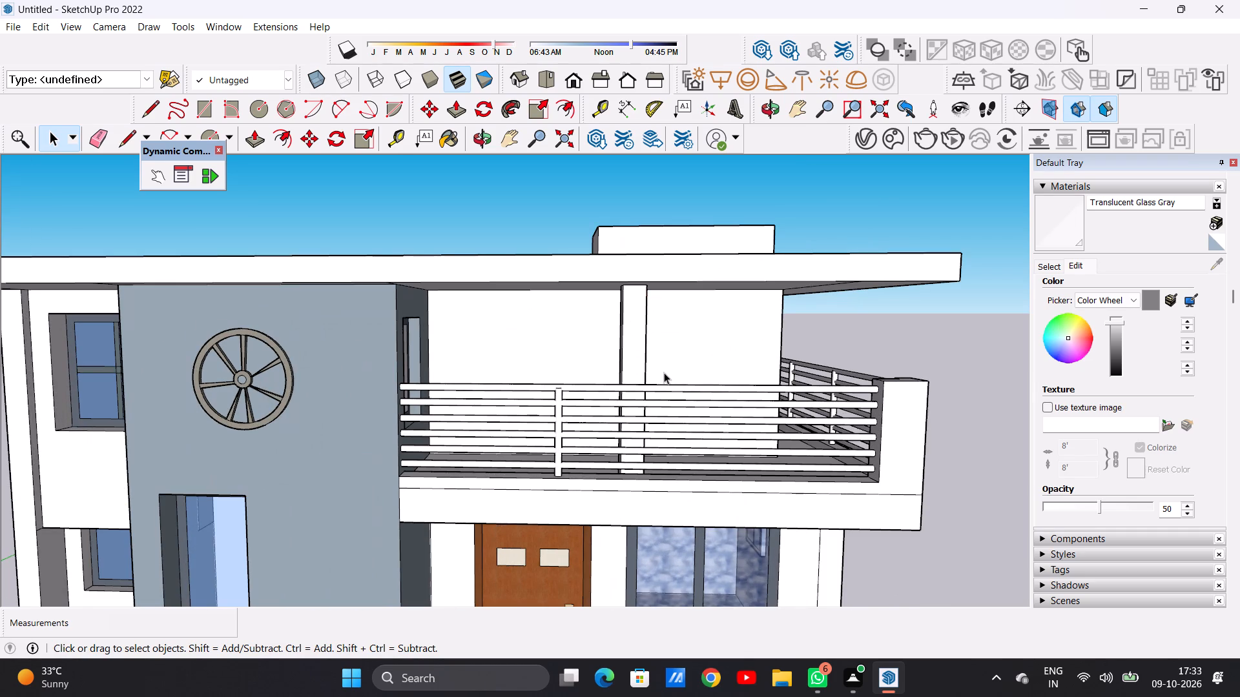
{"action": "scroll", "coordinate": [650, 378], "scroll_direction": "down", "scroll_amount": 10}
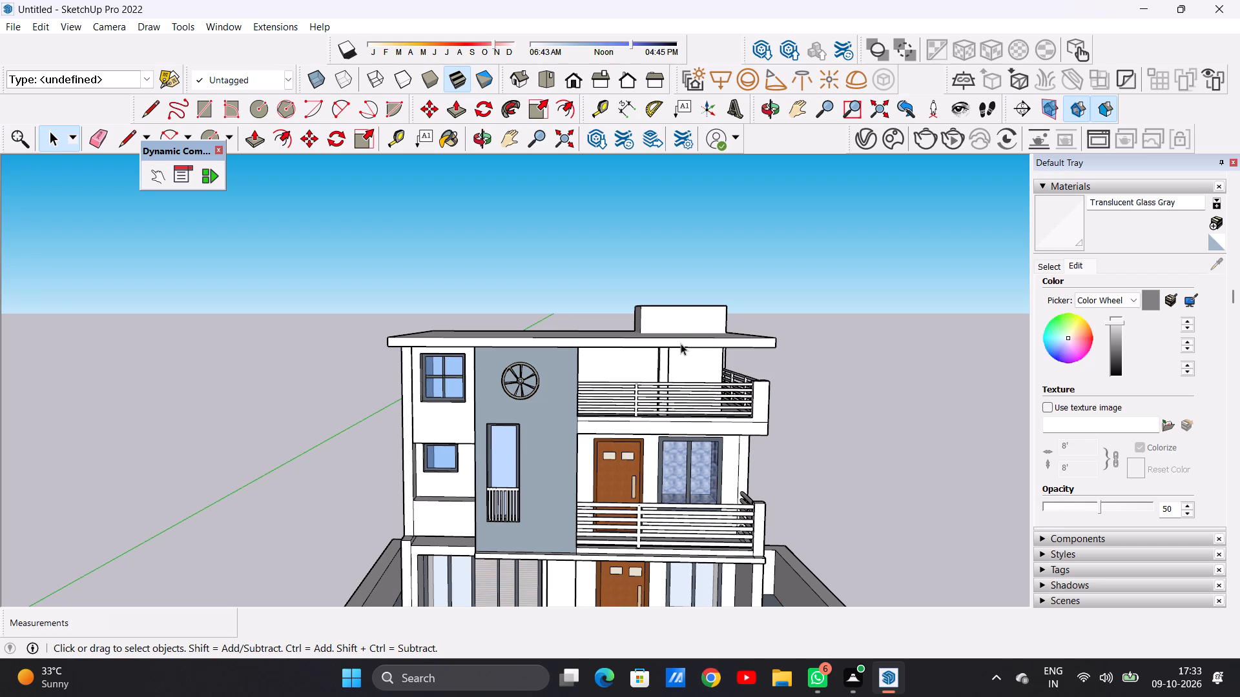
{"action": "scroll", "coordinate": [615, 375], "scroll_direction": "down", "scroll_amount": 13}
{"action": "scroll", "coordinate": [606, 463], "scroll_direction": "up", "scroll_amount": 13}
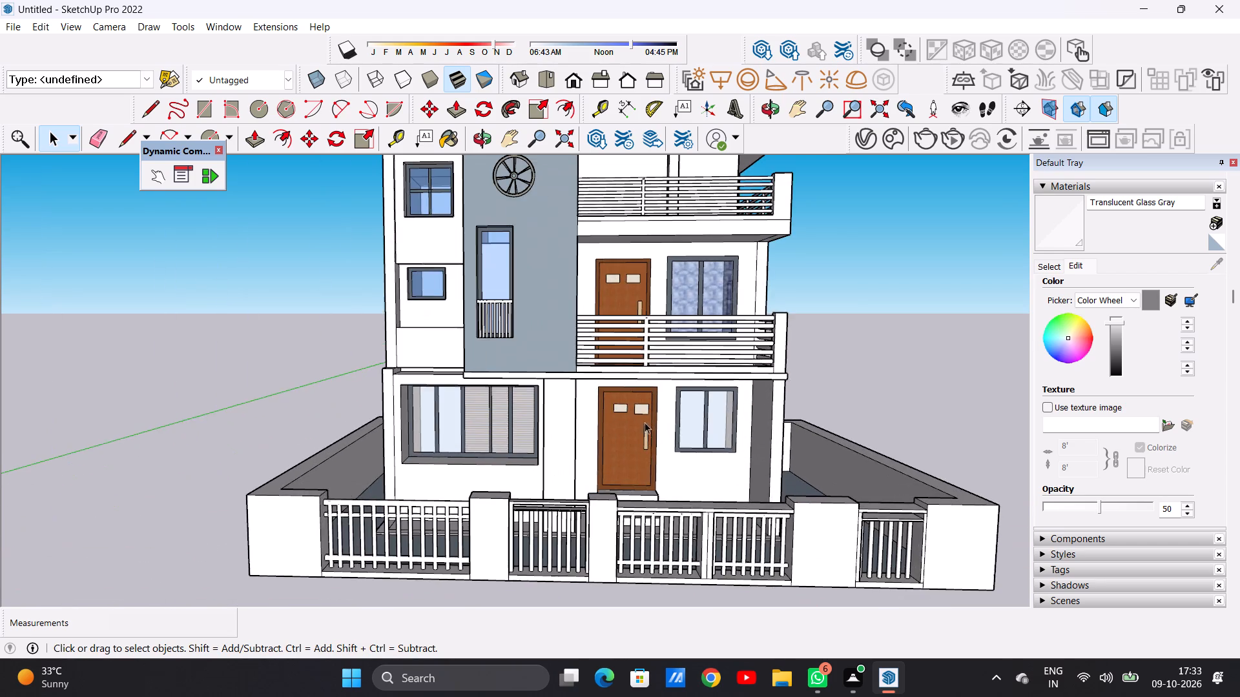
Compare the sky-reflection balcony window with the windows across the rest of the facade from several distances and angles.
{"action": "scroll", "coordinate": [690, 311], "scroll_direction": "up", "scroll_amount": 13}
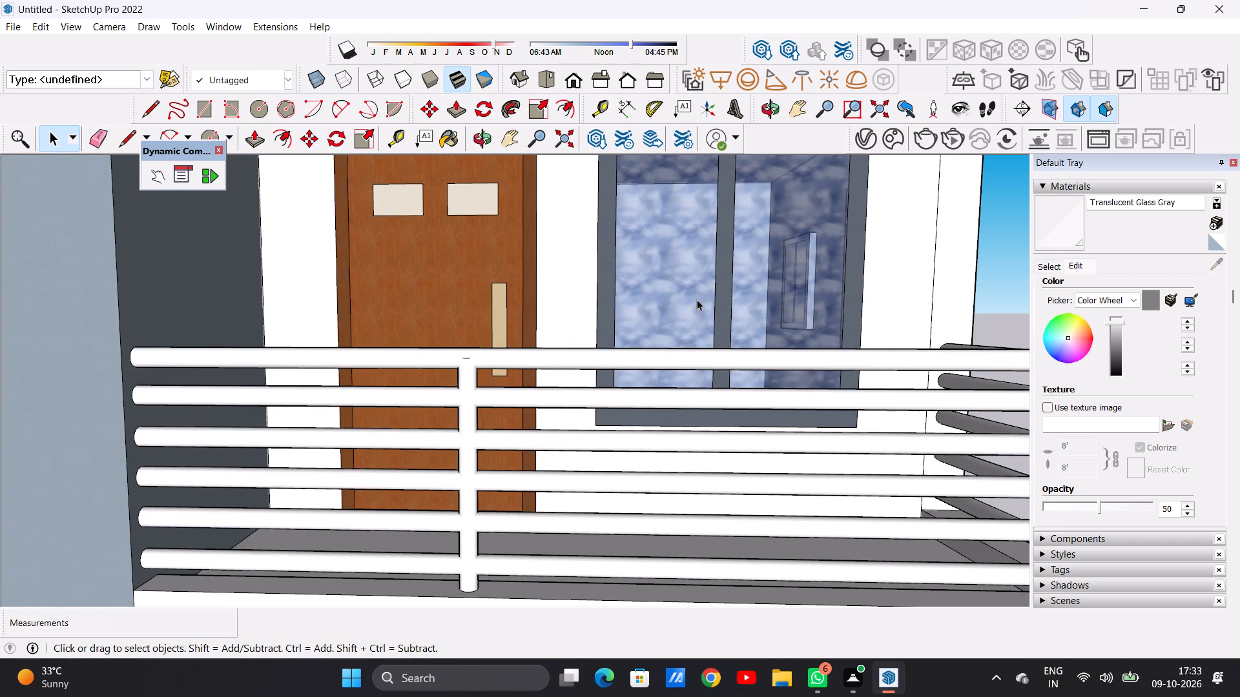
{"action": "scroll", "coordinate": [697, 299], "scroll_direction": "down", "scroll_amount": 15}
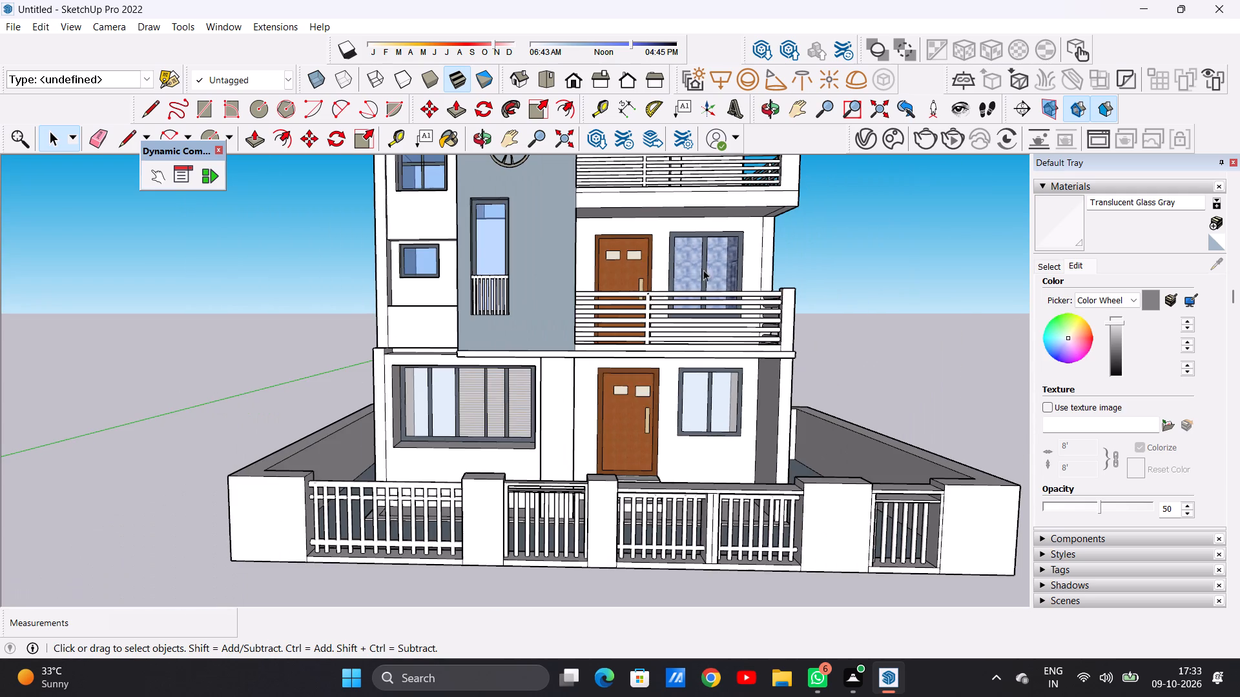
{"action": "scroll", "coordinate": [712, 267], "scroll_direction": "down", "scroll_amount": 4}
{"action": "scroll", "coordinate": [733, 266], "scroll_direction": "up", "scroll_amount": 6}
{"action": "middle_click_drag", "start_coordinate": [718, 278], "coordinate": [590, 287]}
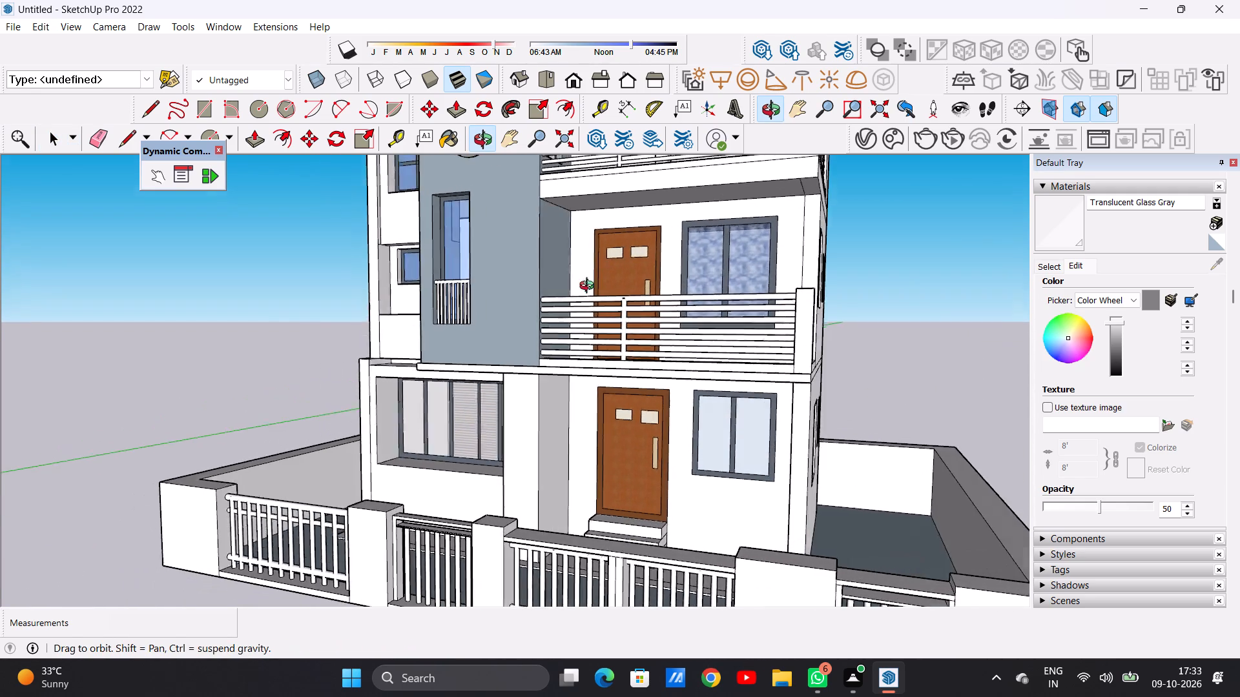
{"action": "middle_click_drag", "start_coordinate": [590, 287], "coordinate": [710, 288]}
{"action": "scroll", "coordinate": [714, 276], "scroll_direction": "up", "scroll_amount": 8}
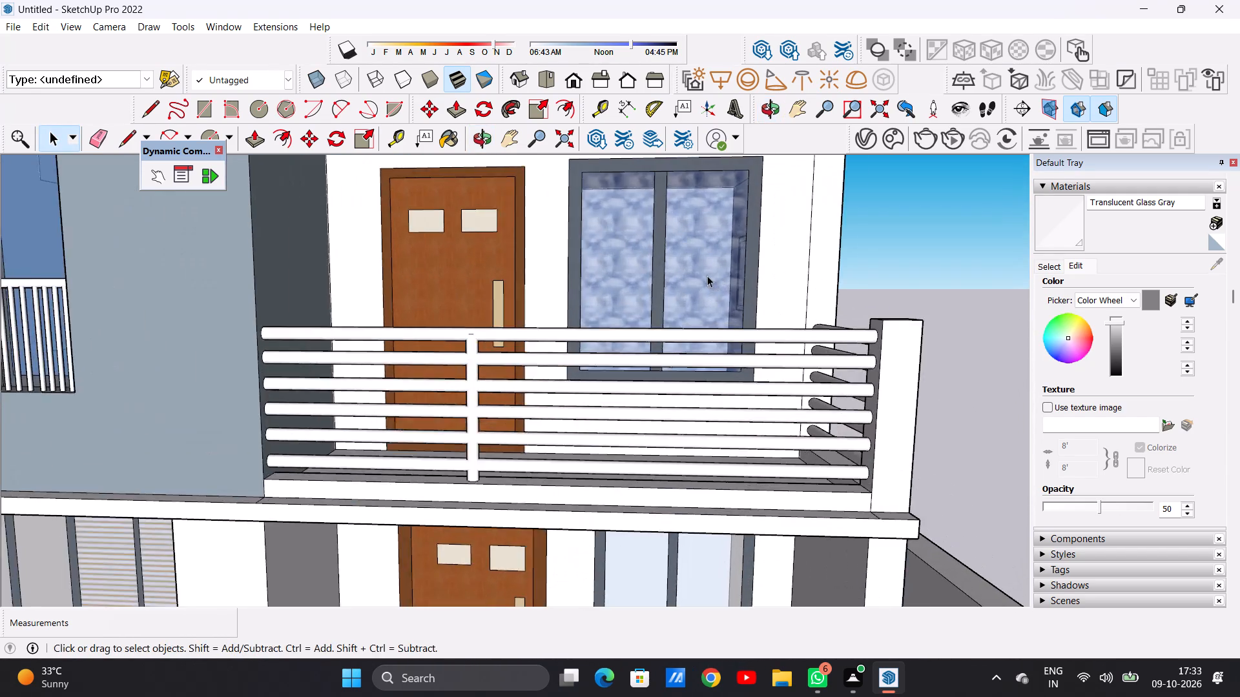
{"action": "scroll", "coordinate": [707, 276], "scroll_direction": "up", "scroll_amount": 6}
{"action": "scroll", "coordinate": [674, 314], "scroll_direction": "down", "scroll_amount": 5}
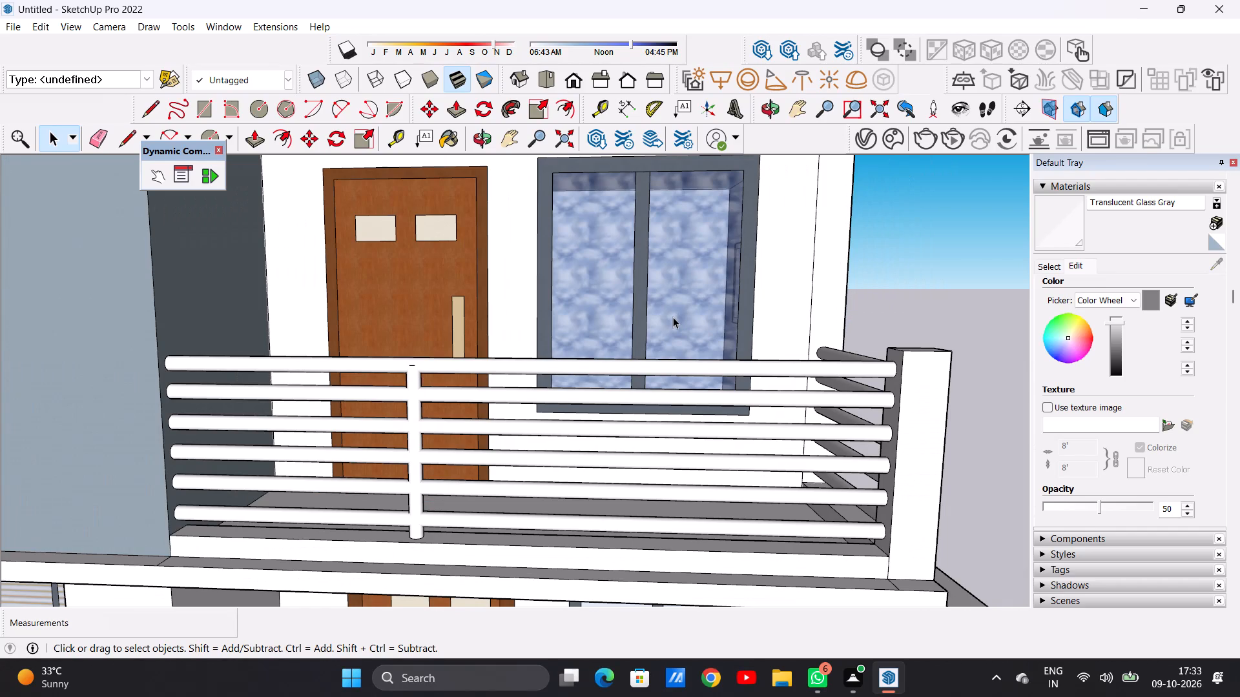
{"action": "scroll", "coordinate": [673, 317], "scroll_direction": "down", "scroll_amount": 19}
{"action": "middle_click_drag", "start_coordinate": [635, 343], "coordinate": [571, 332]}
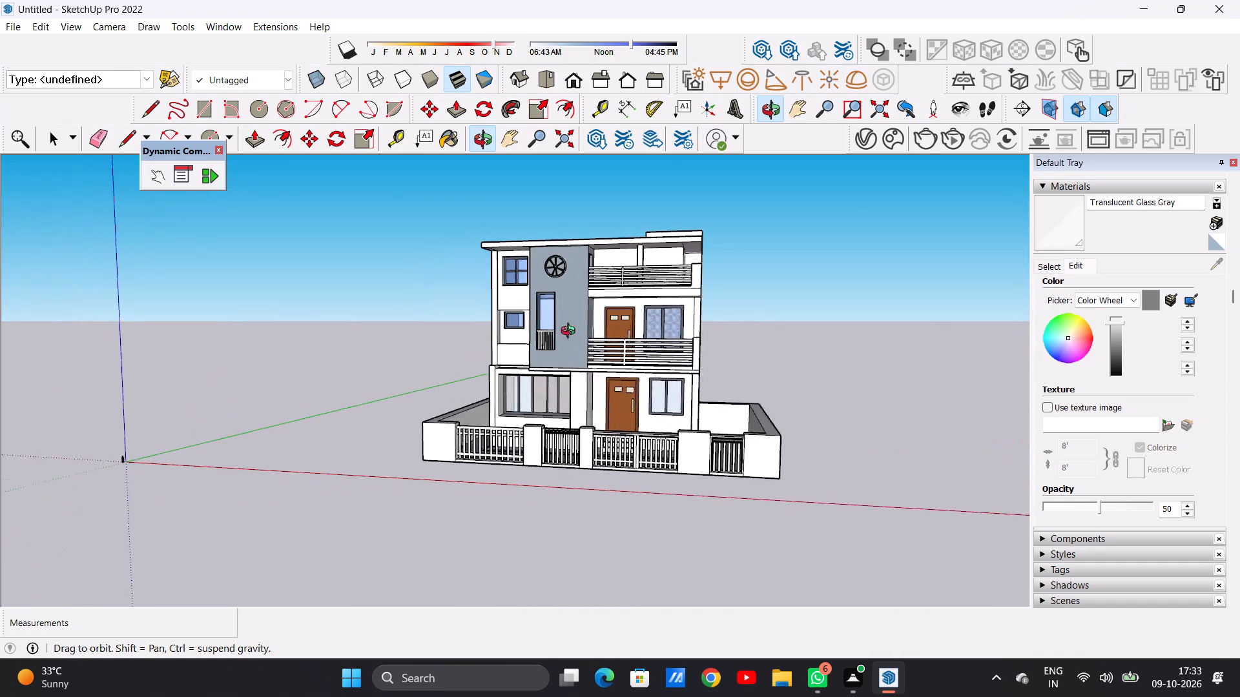
Examine the first-floor balcony's door and sky-reflection window up close and from an angle.
{"action": "middle_click_drag", "start_coordinate": [571, 332], "coordinate": [687, 338]}
{"action": "scroll", "coordinate": [657, 320], "scroll_direction": "up", "scroll_amount": 7}
{"action": "middle_click_drag", "start_coordinate": [668, 328], "coordinate": [548, 316]}
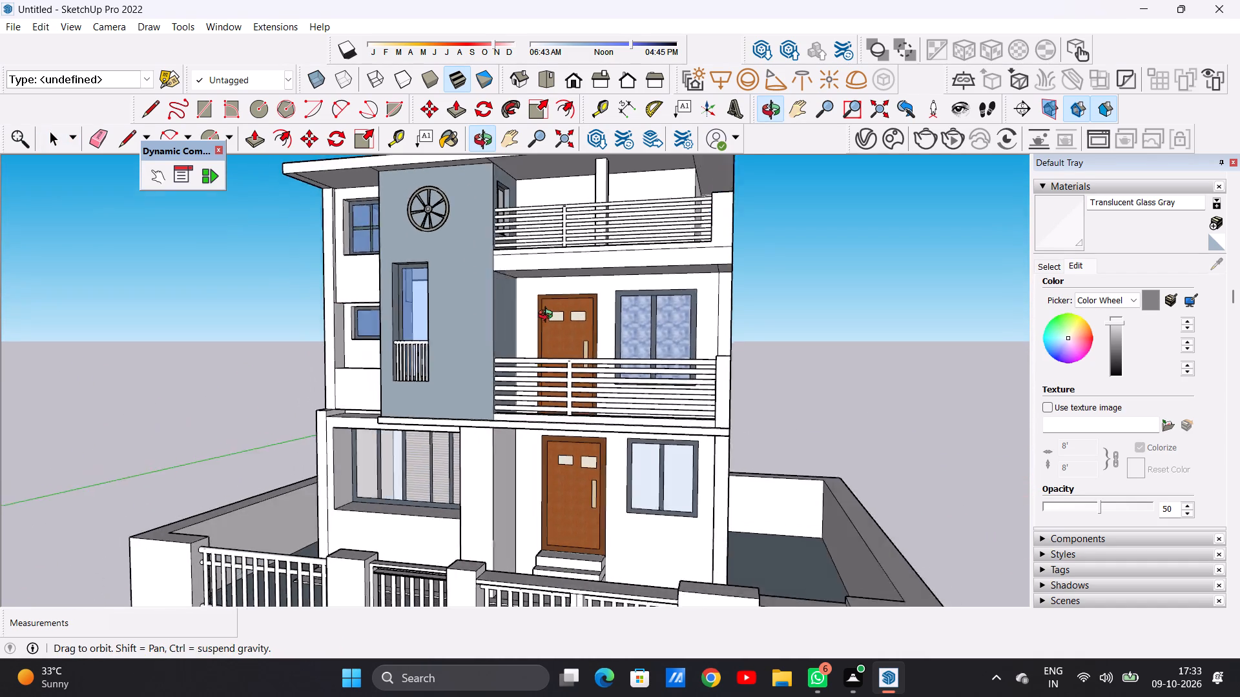
{"action": "middle_click_drag", "start_coordinate": [548, 316], "coordinate": [589, 320]}
{"action": "scroll", "coordinate": [623, 314], "scroll_direction": "up", "scroll_amount": 5}
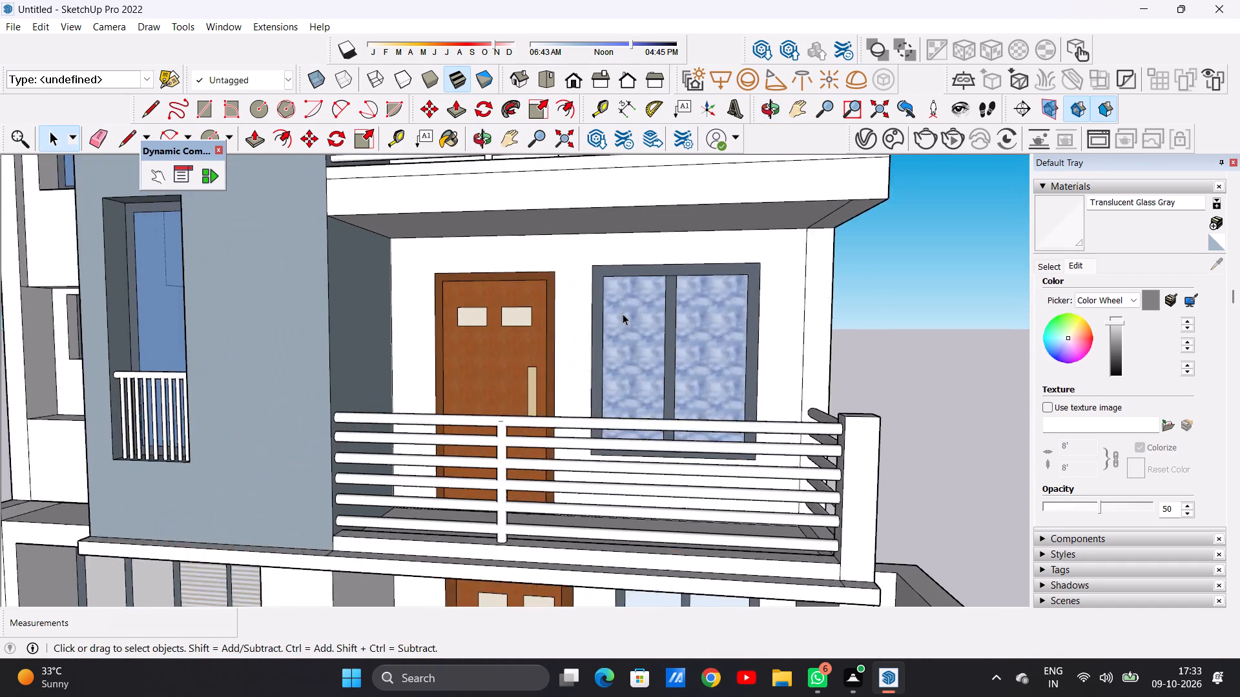
{"action": "scroll", "coordinate": [623, 314], "scroll_direction": "up", "scroll_amount": 3}
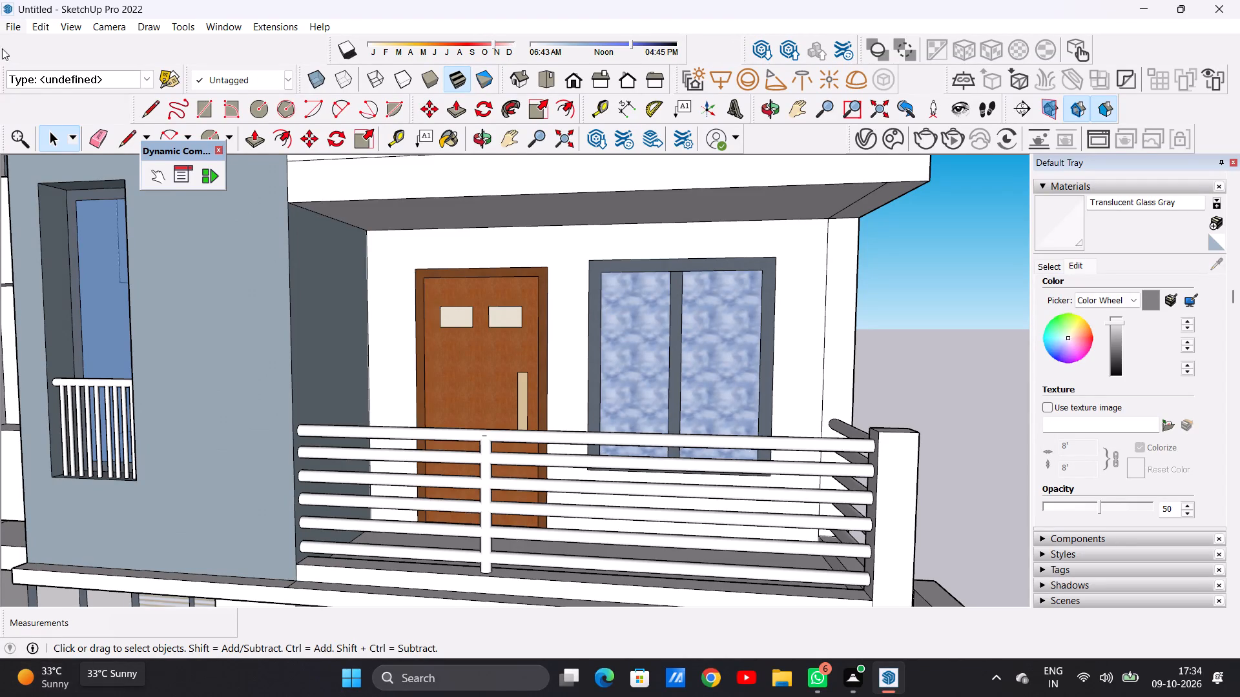
{"action": "scroll", "coordinate": [504, 363], "scroll_direction": "down", "scroll_amount": 2}
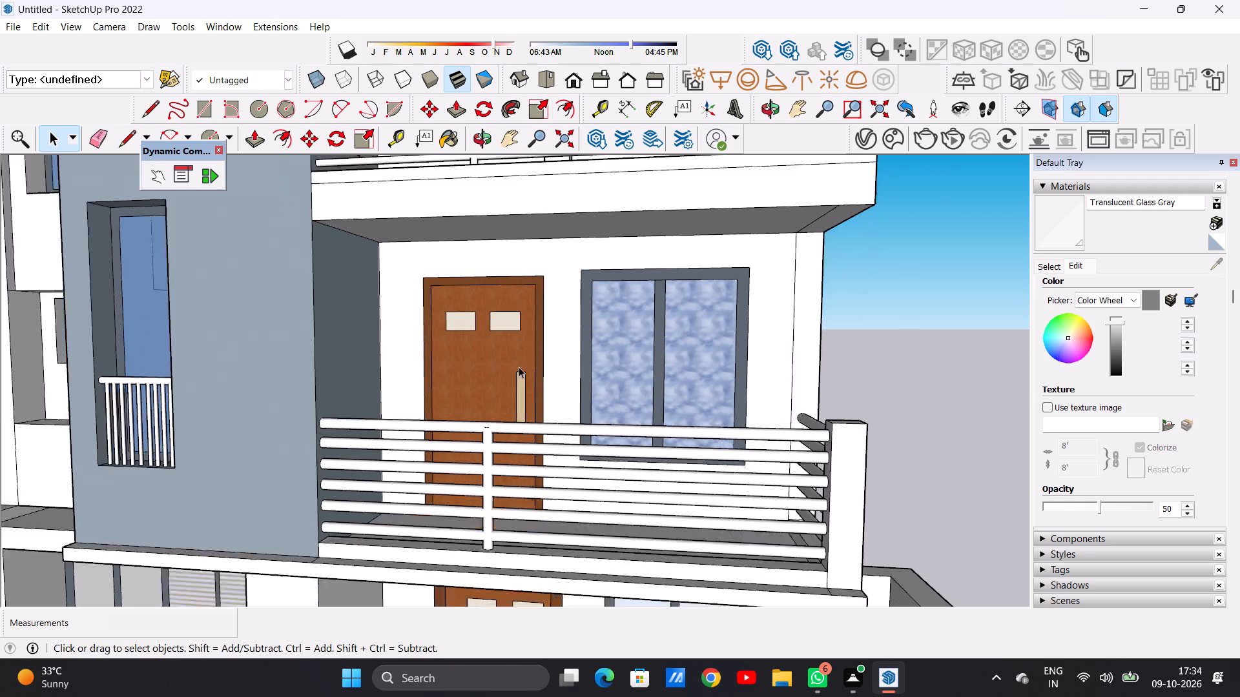
{"action": "scroll", "coordinate": [519, 367], "scroll_direction": "down", "scroll_amount": 17}
{"action": "scroll", "coordinate": [545, 359], "scroll_direction": "up", "scroll_amount": 1}
{"action": "scroll", "coordinate": [545, 359], "scroll_direction": "down", "scroll_amount": 1}
{"action": "scroll", "coordinate": [545, 359], "scroll_direction": "up", "scroll_amount": 5}
Examine the whole front facade and the upper wall panels beside the grey feature wall.
{"action": "middle_click_drag", "start_coordinate": [489, 318], "coordinate": [627, 281]}
{"action": "middle_click_drag", "start_coordinate": [627, 281], "coordinate": [612, 292]}
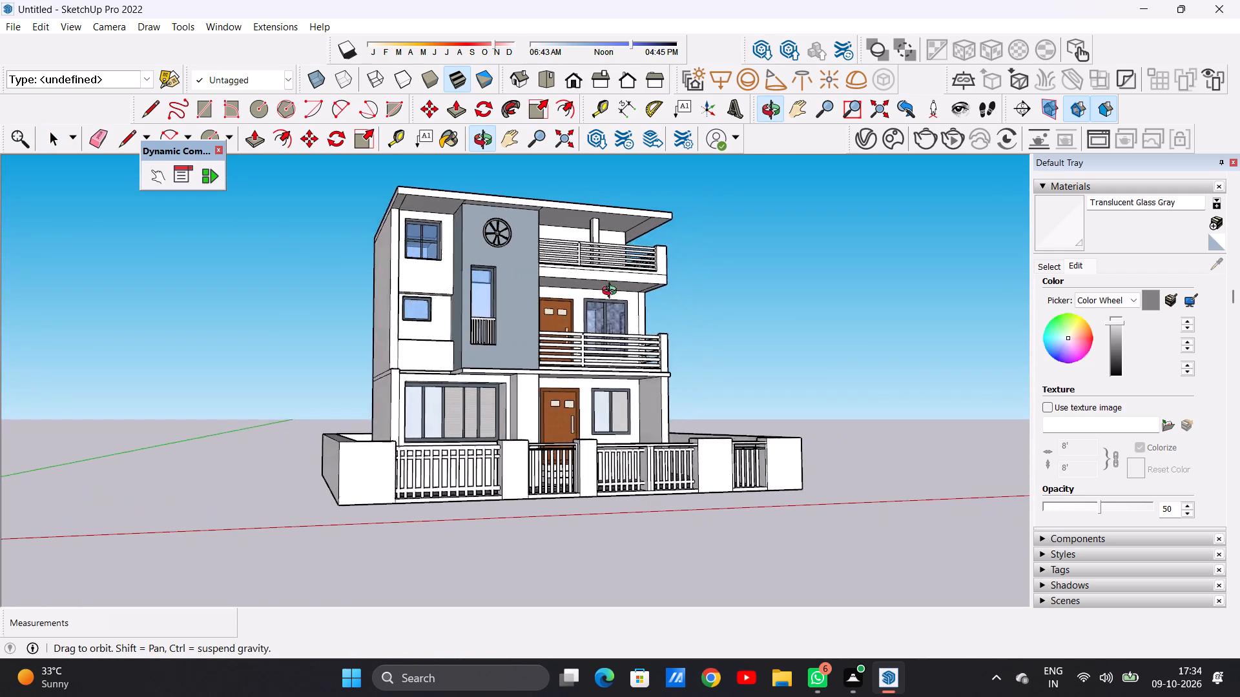
{"action": "middle_click_drag", "start_coordinate": [612, 292], "coordinate": [527, 344]}
{"action": "middle_click", "coordinate": [538, 318]}
{"action": "scroll", "coordinate": [434, 273], "scroll_direction": "up", "scroll_amount": 4}
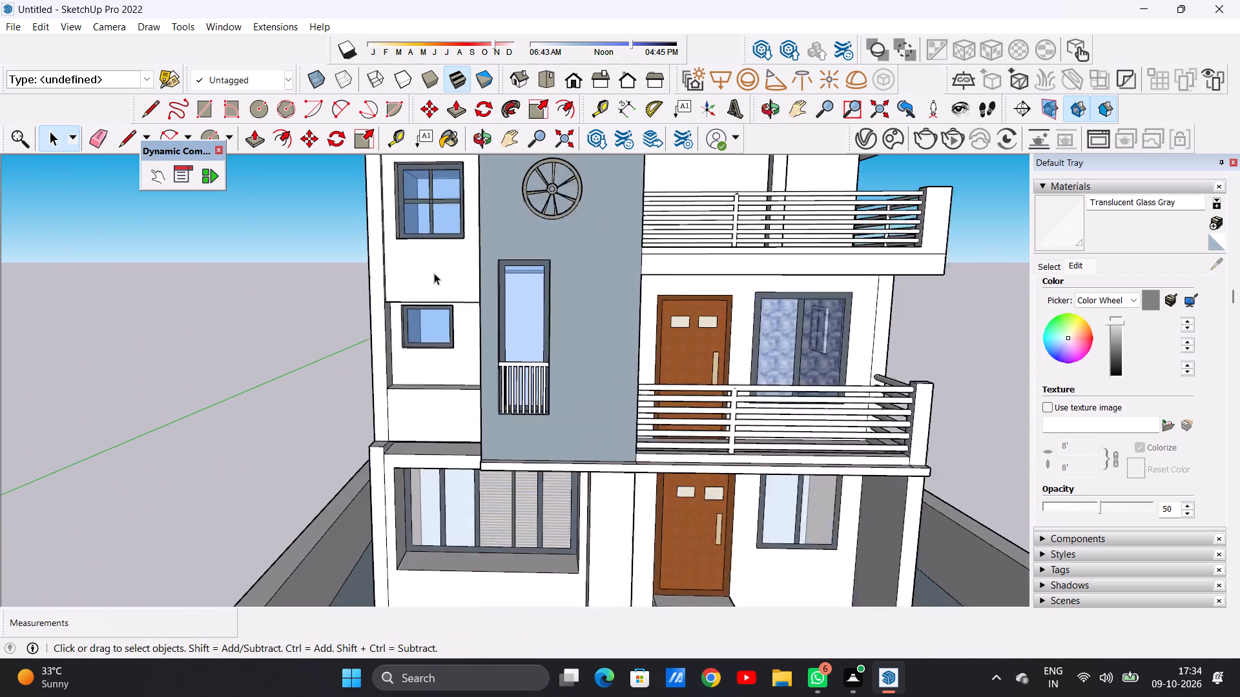
{"action": "scroll", "coordinate": [434, 273], "scroll_direction": "up", "scroll_amount": 4}
{"action": "scroll", "coordinate": [453, 304], "scroll_direction": "down", "scroll_amount": 8}
{"action": "middle_click_drag", "start_coordinate": [444, 293], "coordinate": [460, 241]}
{"action": "scroll", "coordinate": [473, 279], "scroll_direction": "up", "scroll_amount": 5}
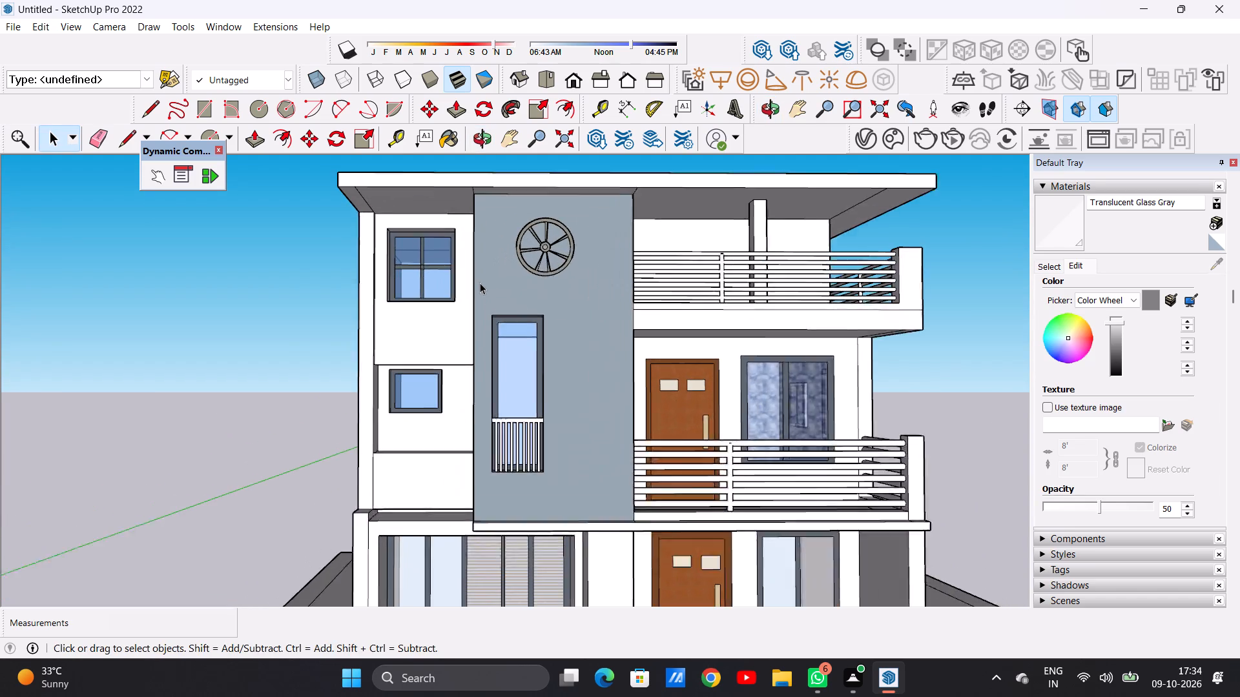
{"action": "scroll", "coordinate": [480, 283], "scroll_direction": "up", "scroll_amount": 2}
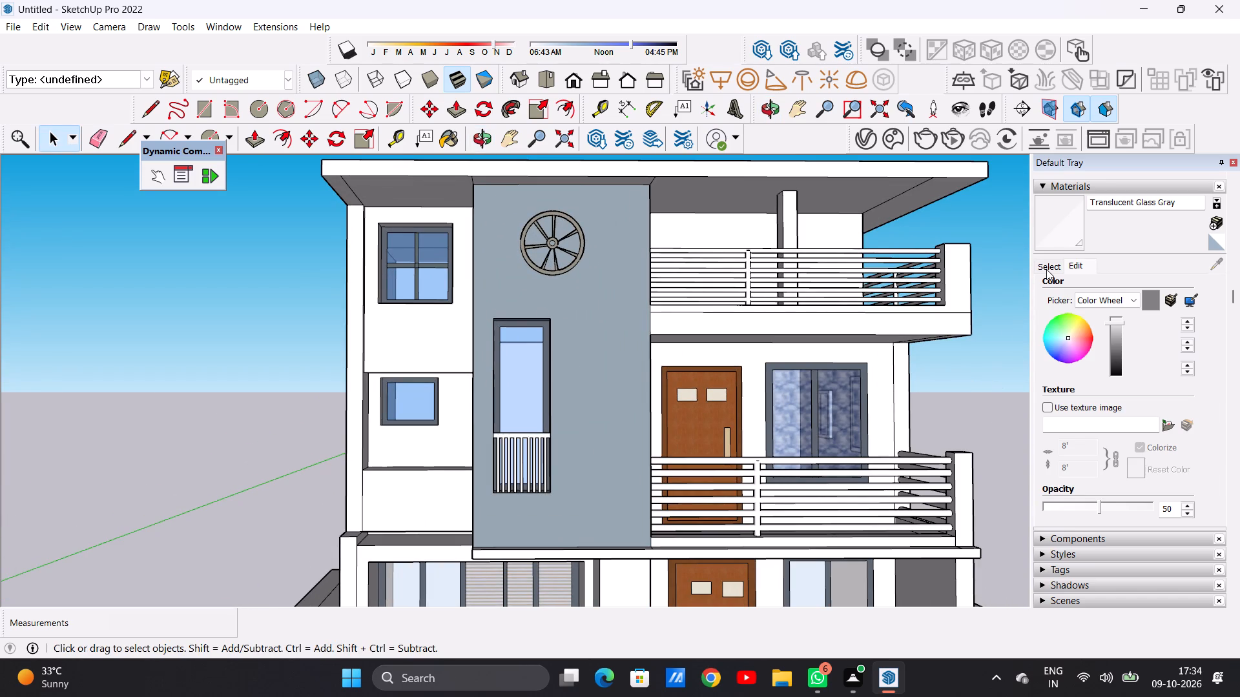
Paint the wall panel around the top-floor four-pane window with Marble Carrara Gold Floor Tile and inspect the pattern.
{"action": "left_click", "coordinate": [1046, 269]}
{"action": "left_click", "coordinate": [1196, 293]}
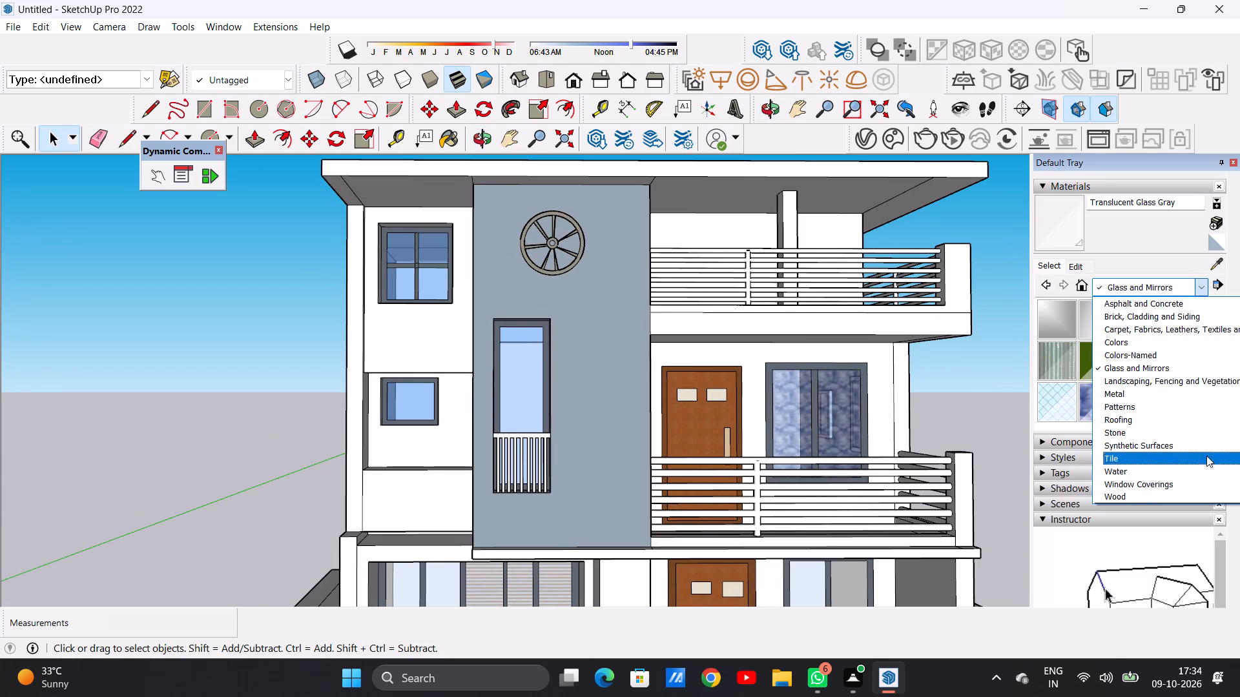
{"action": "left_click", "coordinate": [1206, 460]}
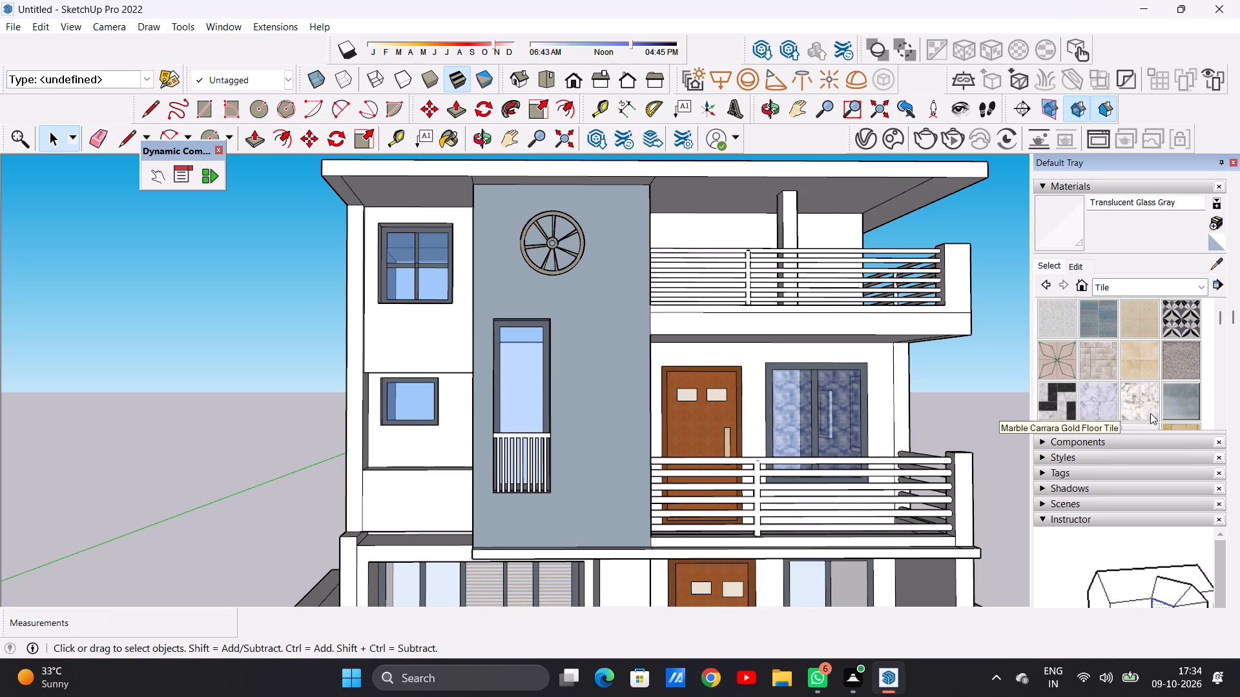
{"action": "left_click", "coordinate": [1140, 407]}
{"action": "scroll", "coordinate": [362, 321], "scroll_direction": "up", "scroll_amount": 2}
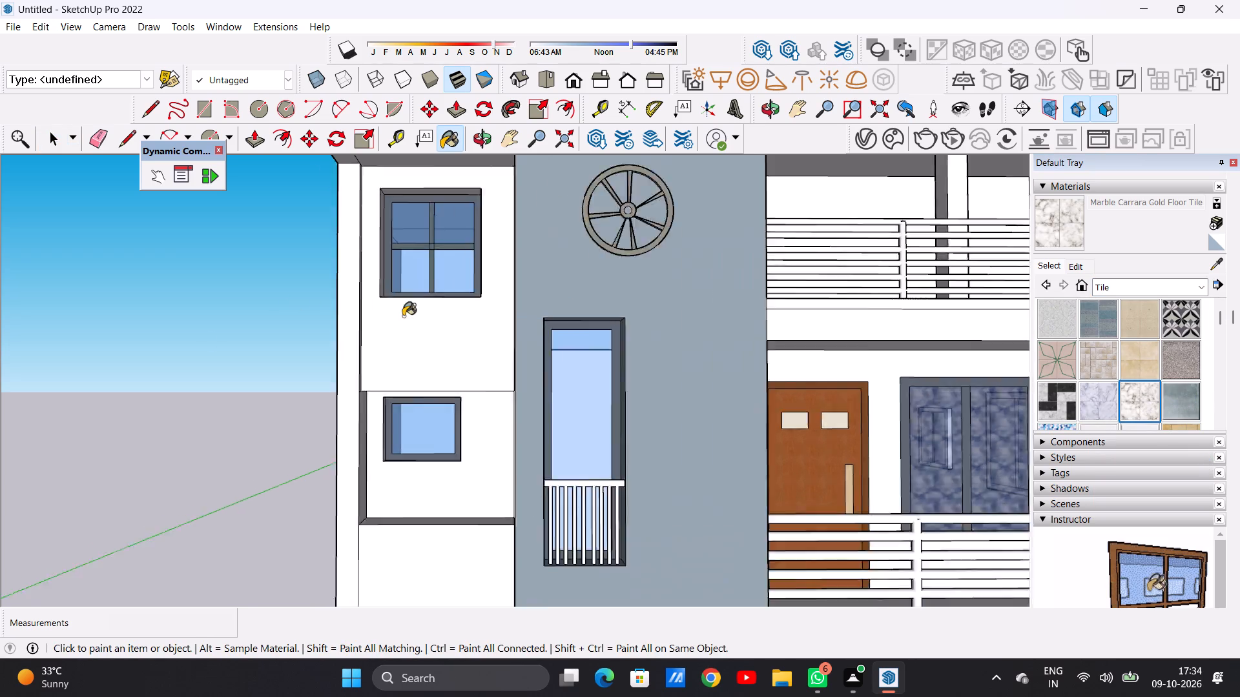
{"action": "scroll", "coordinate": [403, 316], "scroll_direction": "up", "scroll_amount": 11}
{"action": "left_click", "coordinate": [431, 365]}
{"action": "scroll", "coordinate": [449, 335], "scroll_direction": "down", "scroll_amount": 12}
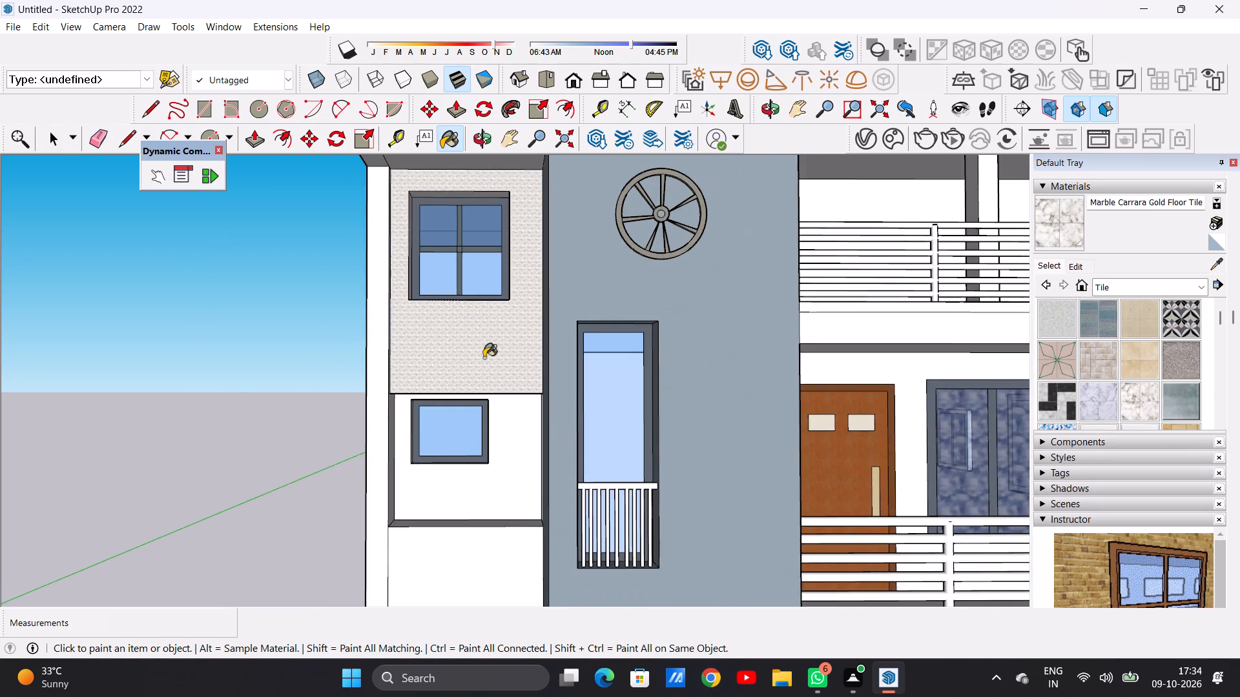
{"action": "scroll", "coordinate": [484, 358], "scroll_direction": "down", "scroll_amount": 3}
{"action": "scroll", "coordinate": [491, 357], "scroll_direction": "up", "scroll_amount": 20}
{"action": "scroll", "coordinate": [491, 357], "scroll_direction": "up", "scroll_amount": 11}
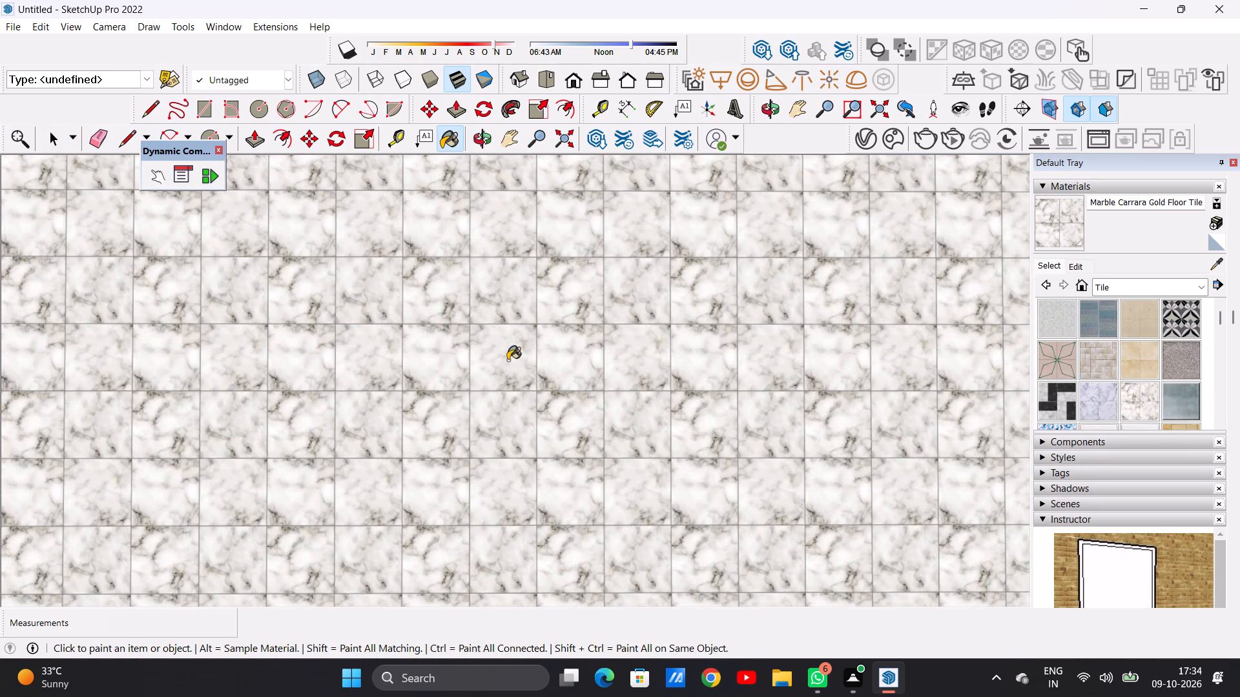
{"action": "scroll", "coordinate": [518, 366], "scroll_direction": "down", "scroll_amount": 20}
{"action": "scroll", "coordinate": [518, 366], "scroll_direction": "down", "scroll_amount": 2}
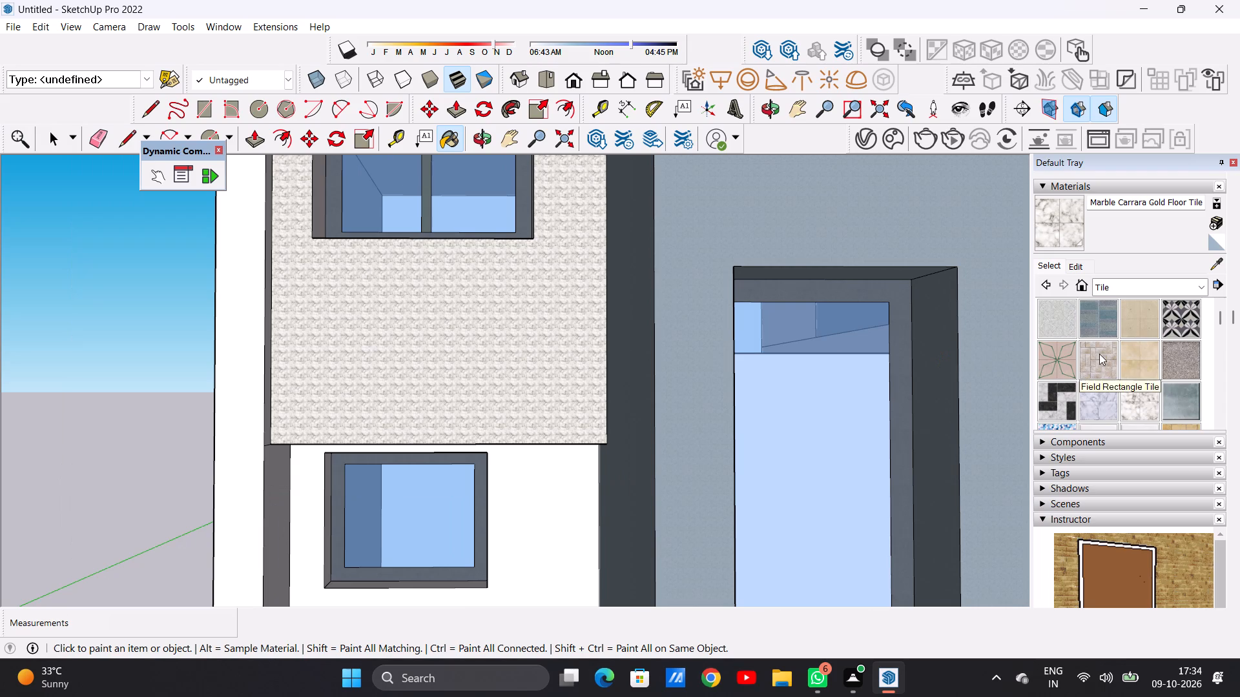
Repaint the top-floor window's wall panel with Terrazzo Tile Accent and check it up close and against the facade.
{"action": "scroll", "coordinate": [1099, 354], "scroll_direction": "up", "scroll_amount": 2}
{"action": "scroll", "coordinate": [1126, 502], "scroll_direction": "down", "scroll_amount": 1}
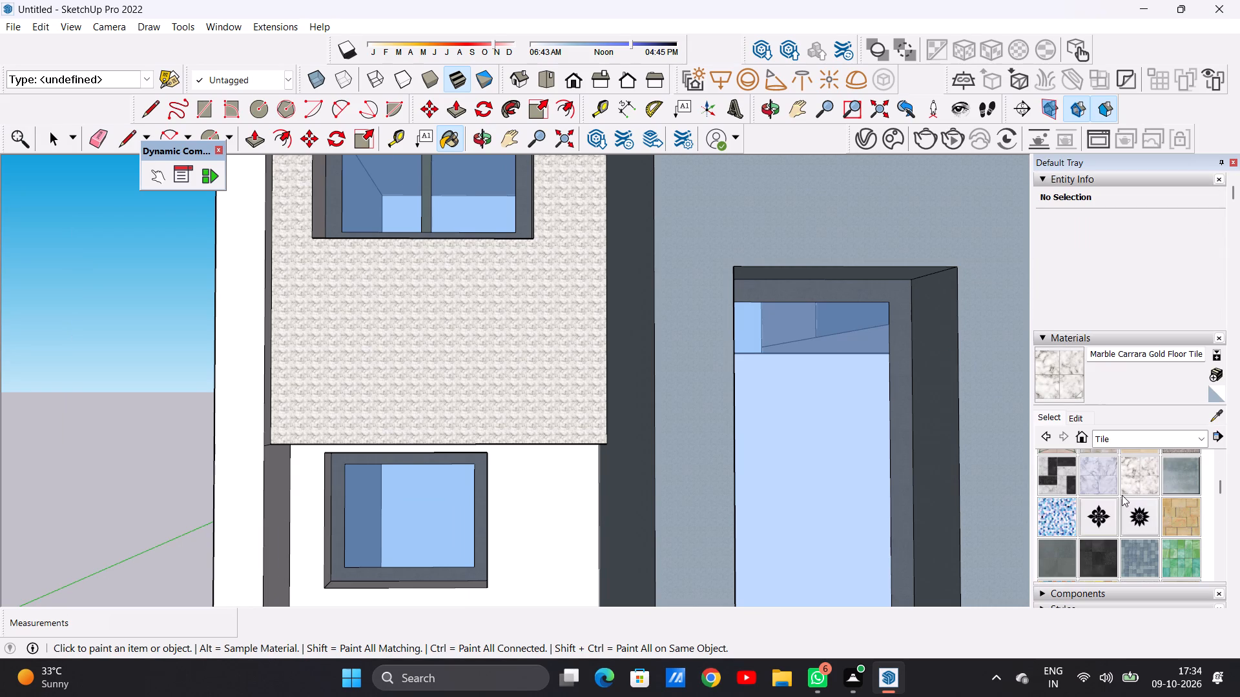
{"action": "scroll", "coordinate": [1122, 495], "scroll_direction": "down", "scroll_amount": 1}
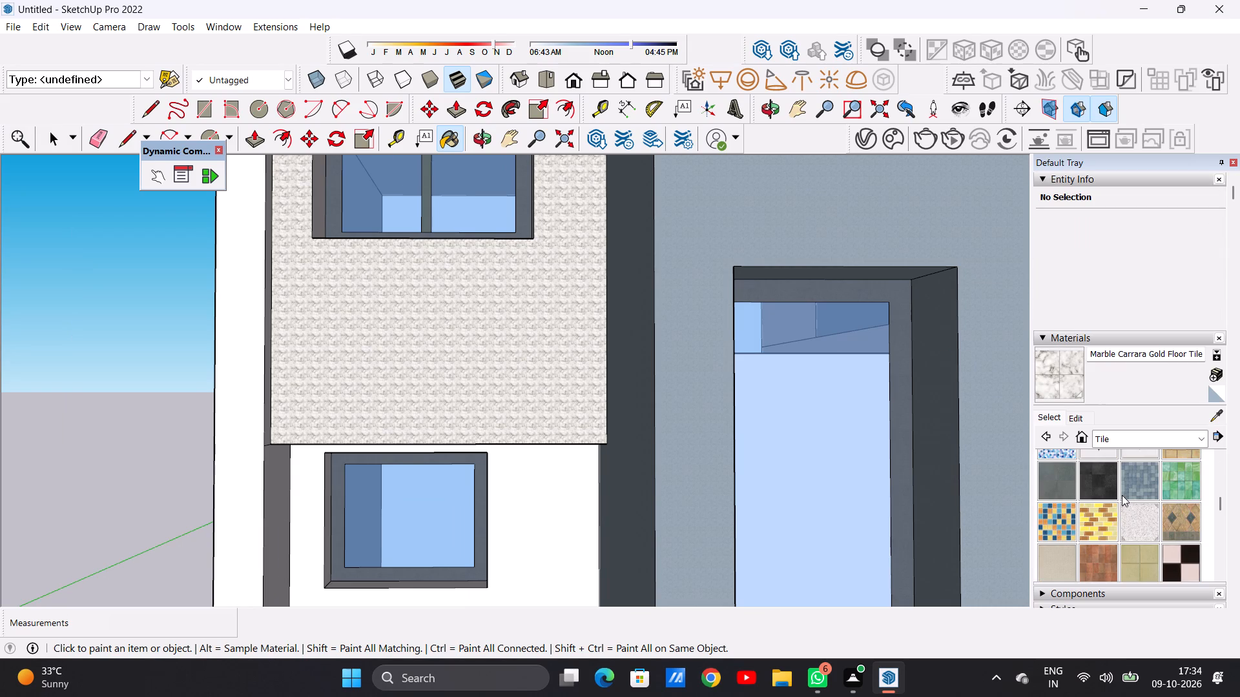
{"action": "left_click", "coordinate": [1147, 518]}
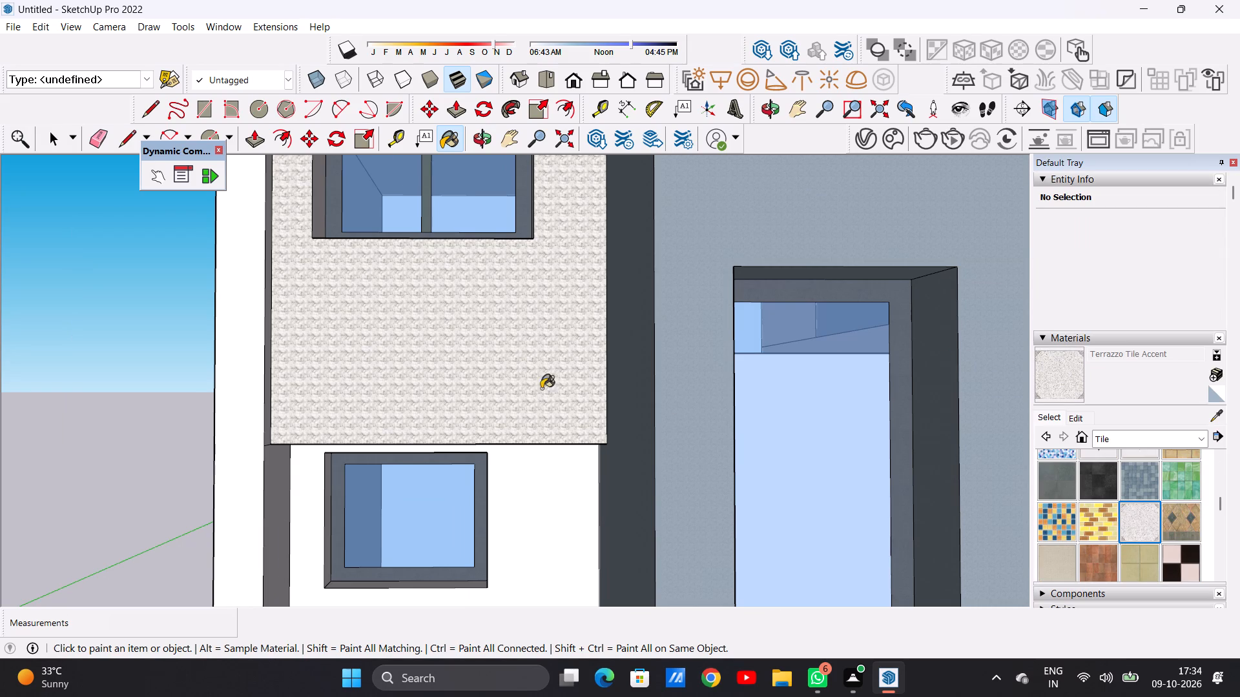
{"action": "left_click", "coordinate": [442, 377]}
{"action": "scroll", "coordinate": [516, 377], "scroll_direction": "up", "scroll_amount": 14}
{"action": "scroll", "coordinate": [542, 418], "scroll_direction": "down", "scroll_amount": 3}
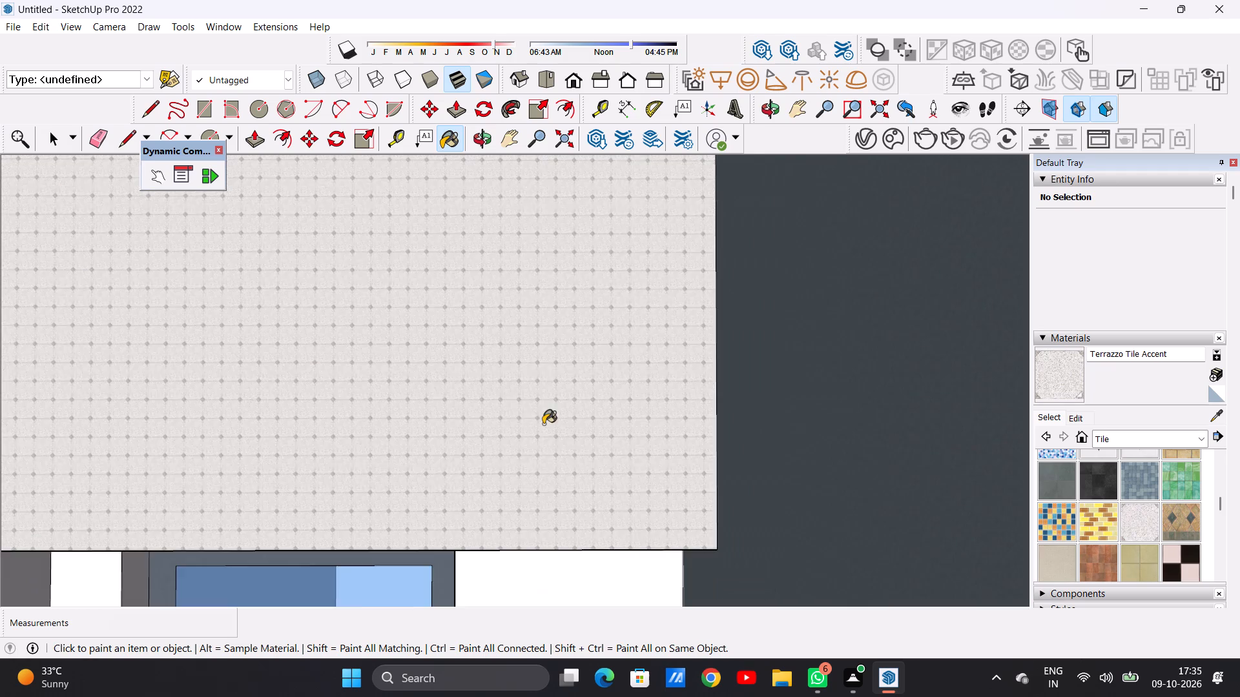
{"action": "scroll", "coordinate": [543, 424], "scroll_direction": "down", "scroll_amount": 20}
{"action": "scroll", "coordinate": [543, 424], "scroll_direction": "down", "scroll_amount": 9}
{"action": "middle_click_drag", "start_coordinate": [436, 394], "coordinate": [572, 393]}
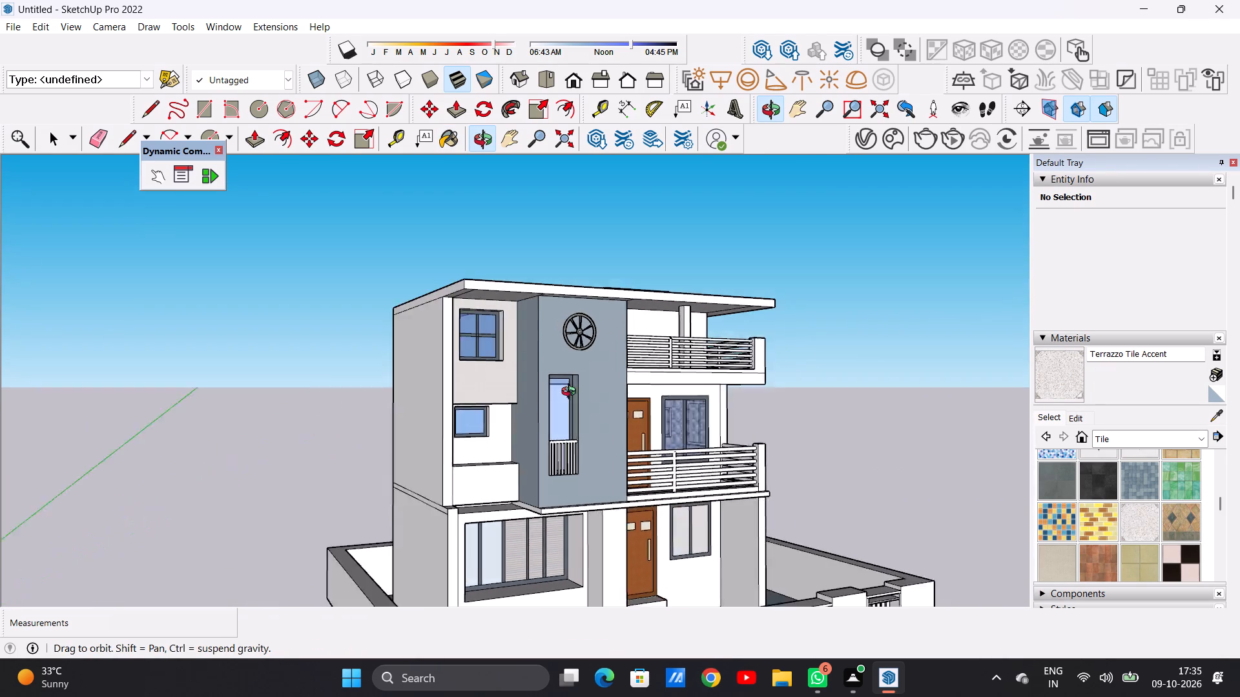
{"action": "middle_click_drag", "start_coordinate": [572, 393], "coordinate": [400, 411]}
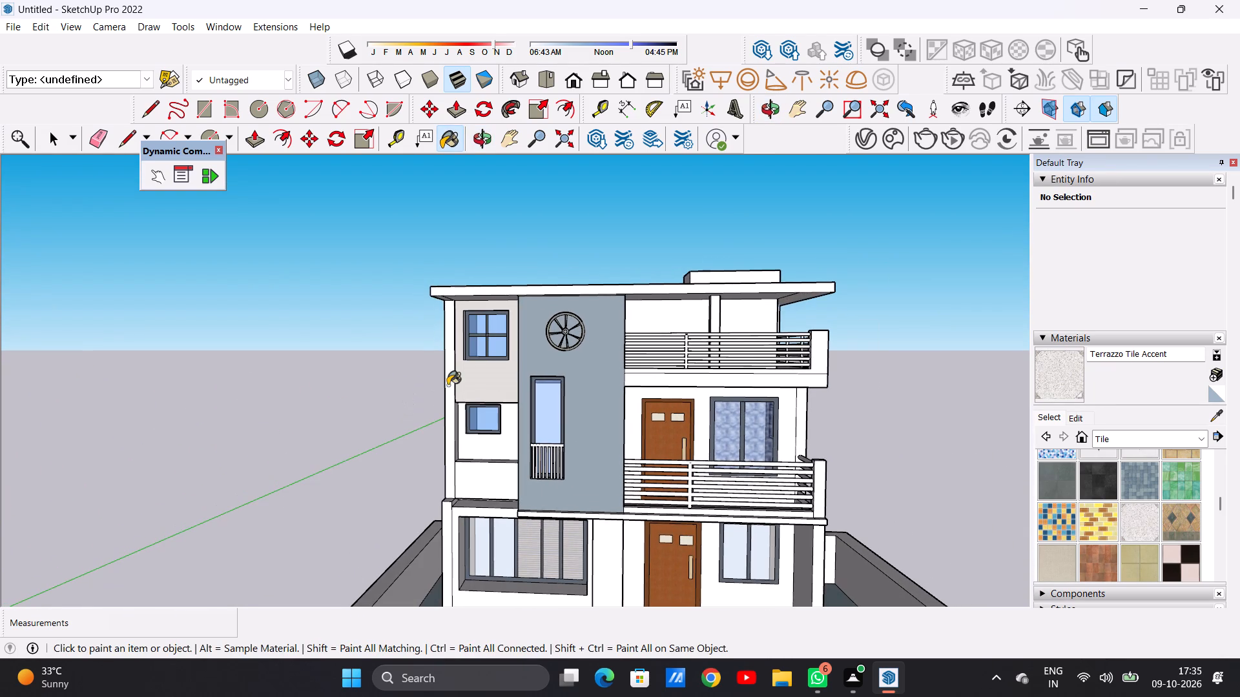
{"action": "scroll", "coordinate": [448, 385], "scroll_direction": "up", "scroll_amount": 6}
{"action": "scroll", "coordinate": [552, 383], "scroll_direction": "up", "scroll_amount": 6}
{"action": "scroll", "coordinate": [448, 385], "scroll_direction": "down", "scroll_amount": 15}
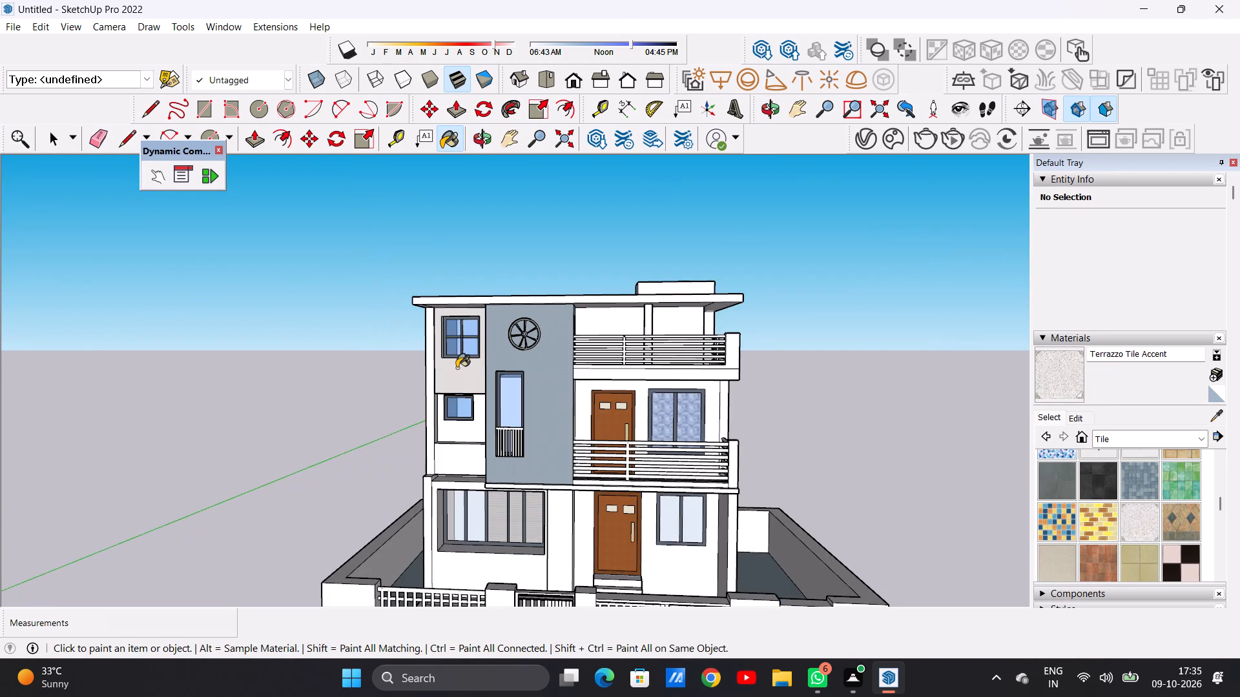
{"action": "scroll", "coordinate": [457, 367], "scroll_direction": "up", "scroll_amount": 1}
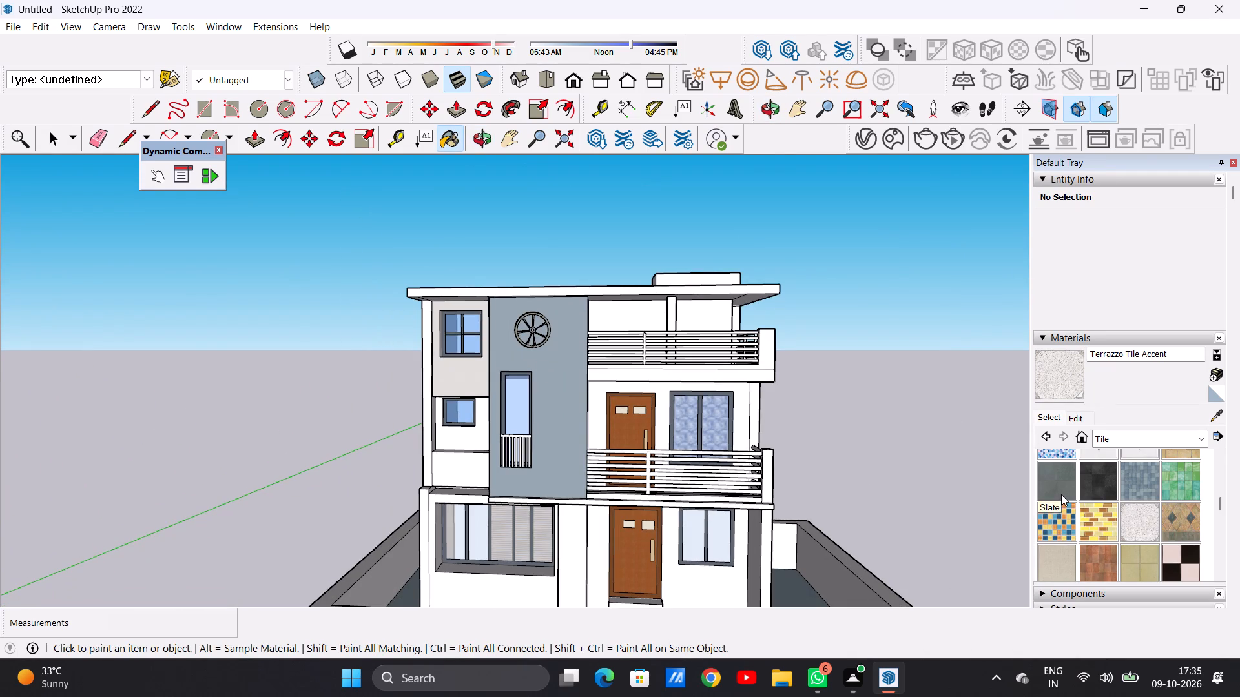
Repaint the top-floor window's wall panel with White Subway Tile and inspect the tile pattern up close.
{"action": "scroll", "coordinate": [1061, 494], "scroll_direction": "down", "scroll_amount": 3}
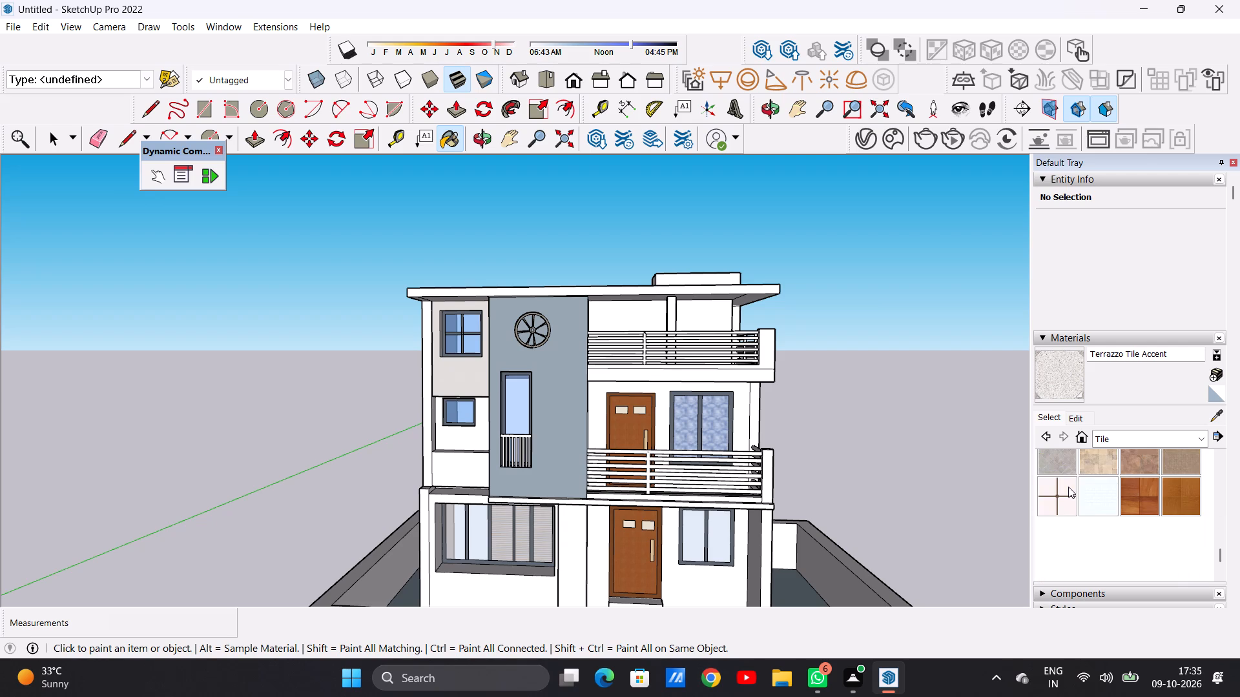
{"action": "left_click", "coordinate": [1099, 490]}
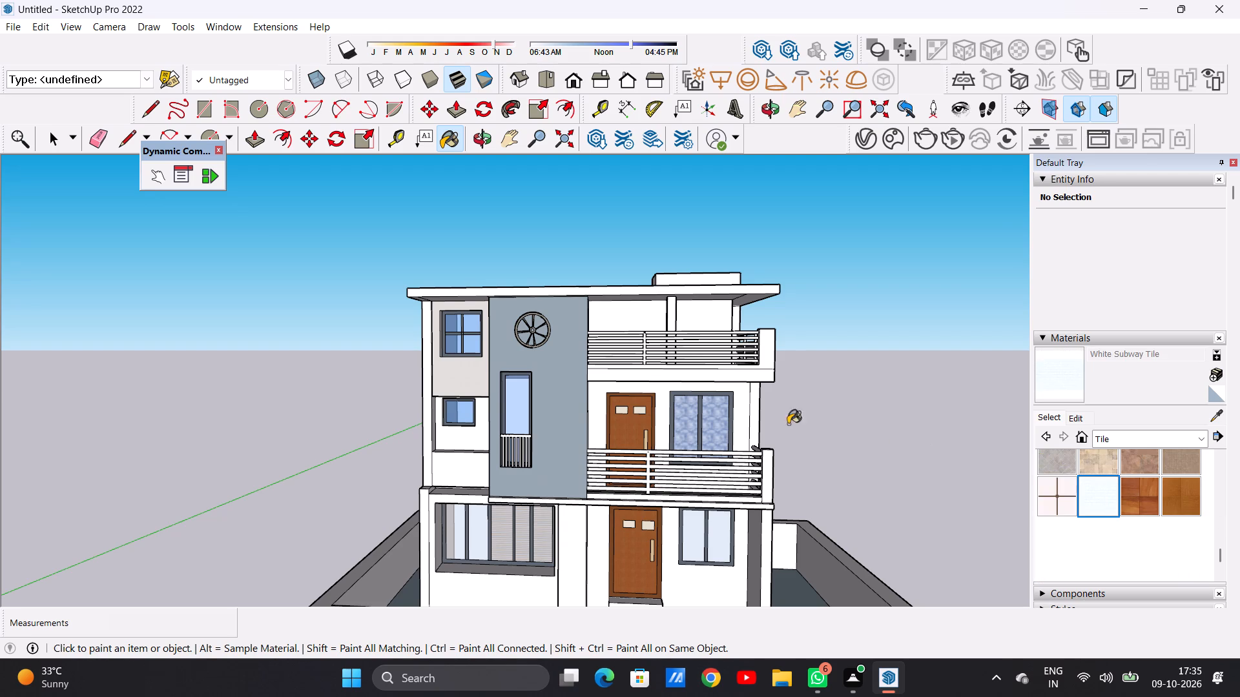
{"action": "scroll", "coordinate": [468, 401], "scroll_direction": "up", "scroll_amount": 5}
{"action": "scroll", "coordinate": [473, 367], "scroll_direction": "down", "scroll_amount": 1}
{"action": "scroll", "coordinate": [471, 365], "scroll_direction": "up", "scroll_amount": 5}
{"action": "left_click", "coordinate": [468, 359]}
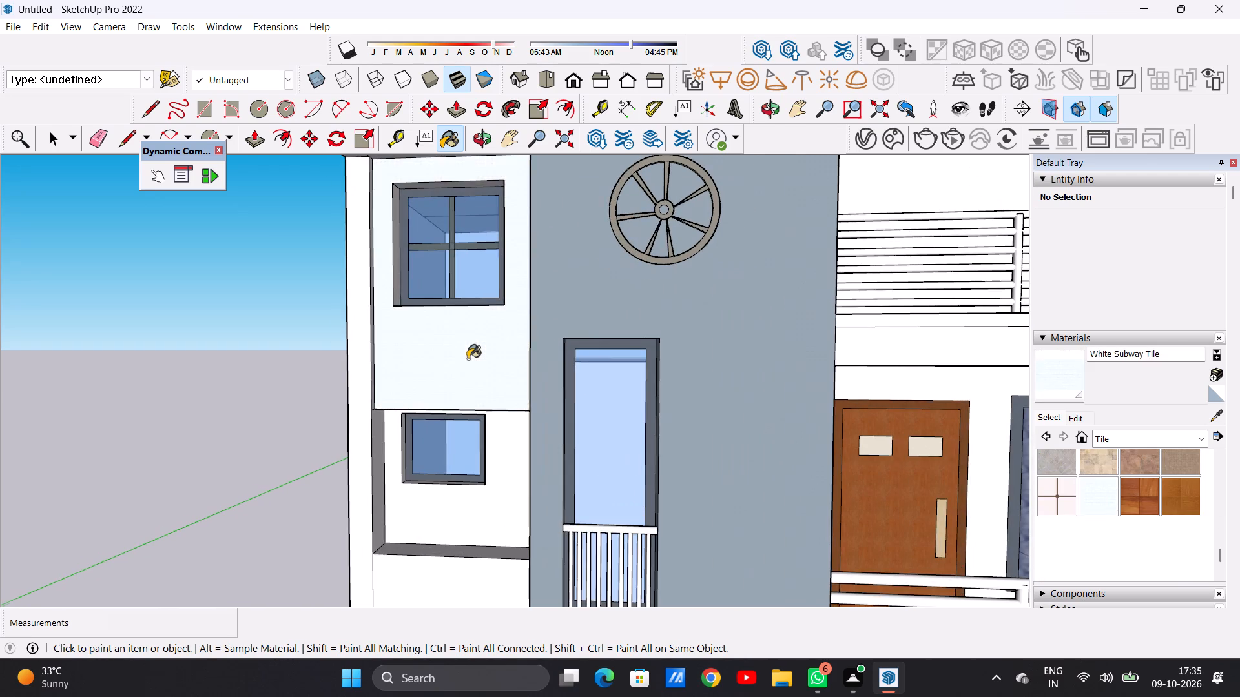
{"action": "scroll", "coordinate": [468, 359], "scroll_direction": "up", "scroll_amount": 19}
{"action": "scroll", "coordinate": [519, 378], "scroll_direction": "up", "scroll_amount": 7}
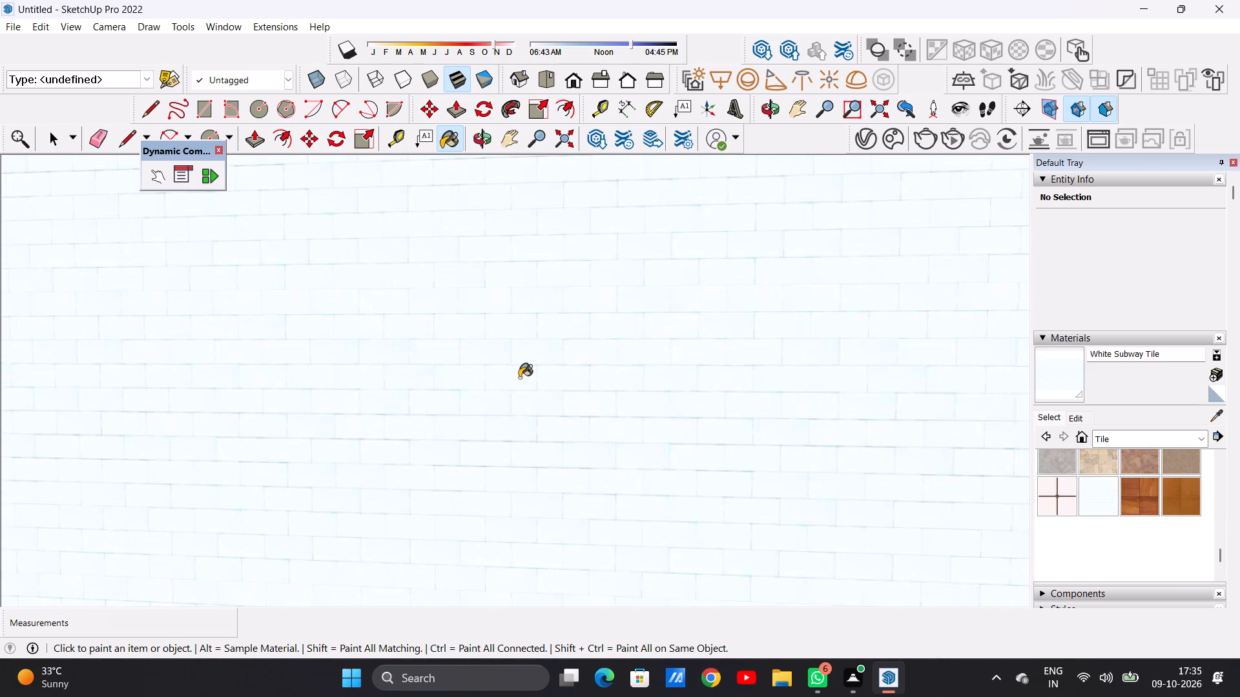
{"action": "scroll", "coordinate": [528, 381], "scroll_direction": "up", "scroll_amount": 7}
{"action": "scroll", "coordinate": [530, 381], "scroll_direction": "down", "scroll_amount": 20}
{"action": "scroll", "coordinate": [530, 381], "scroll_direction": "down", "scroll_amount": 11}
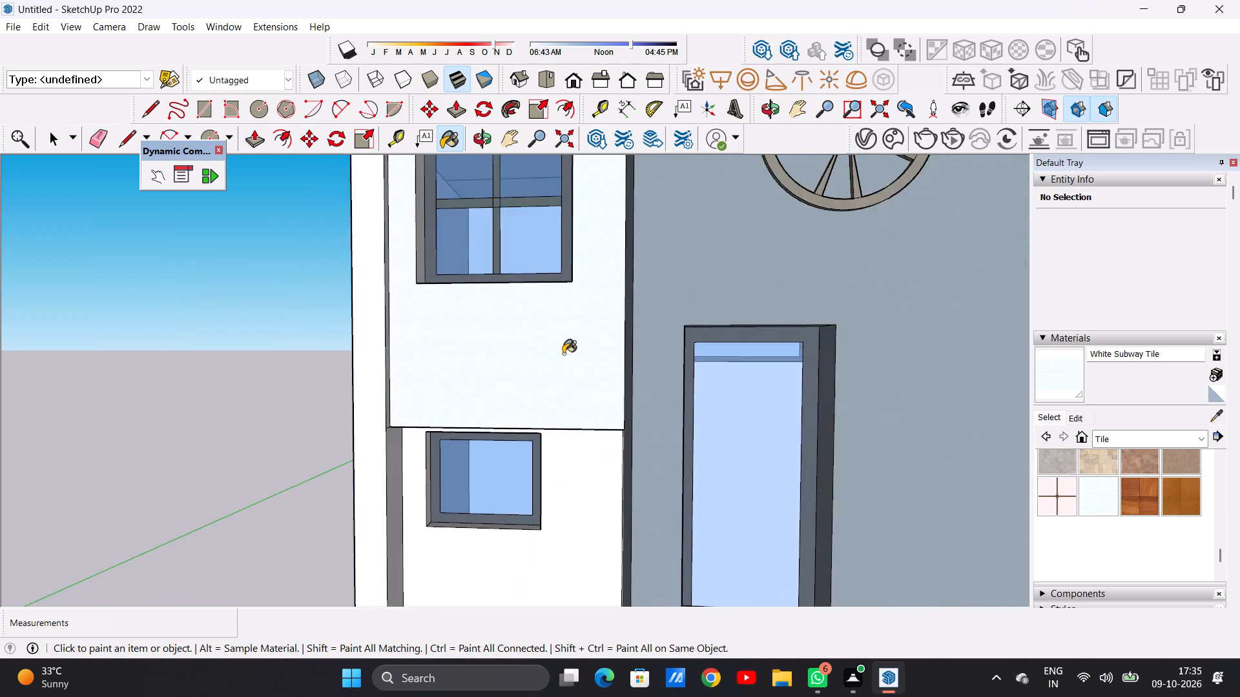
Paint the recessed panel around the small first-floor window, the panel below it and the adjoining corner strip with White Subway Tile.
{"action": "scroll", "coordinate": [563, 354], "scroll_direction": "down", "scroll_amount": 16}
{"action": "scroll", "coordinate": [555, 443], "scroll_direction": "up", "scroll_amount": 16}
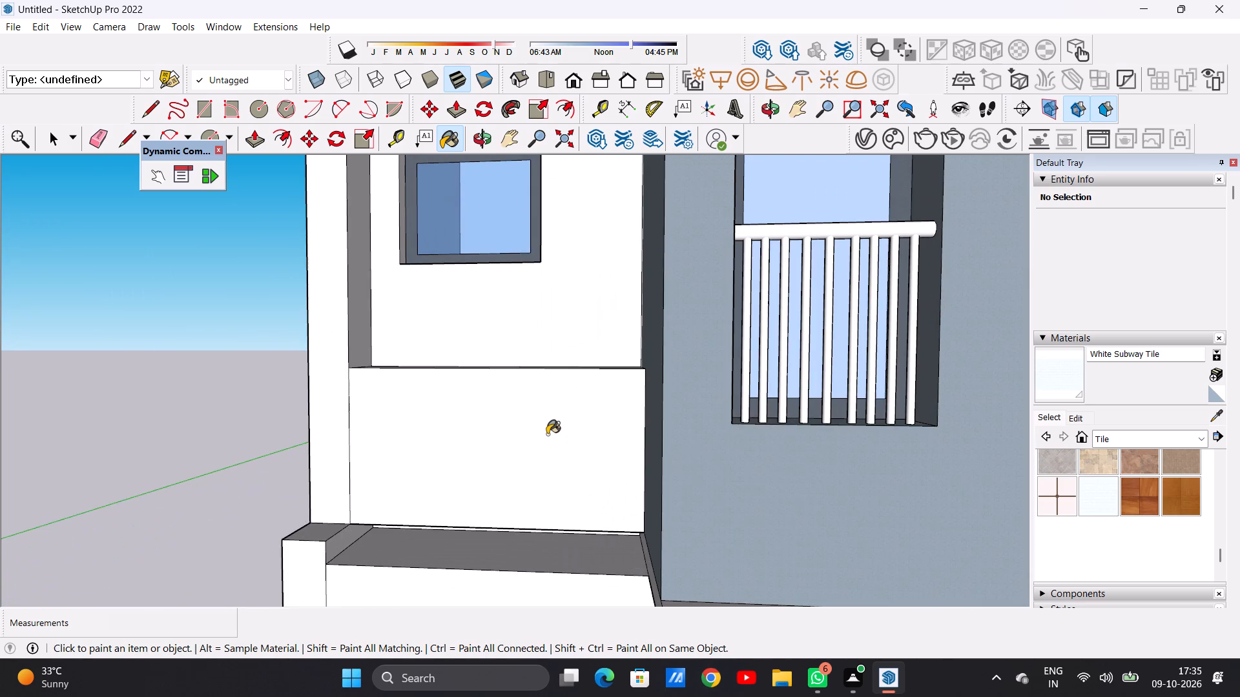
{"action": "left_click", "coordinate": [547, 434]}
{"action": "left_click", "coordinate": [560, 312]}
{"action": "scroll", "coordinate": [554, 449], "scroll_direction": "down", "scroll_amount": 5}
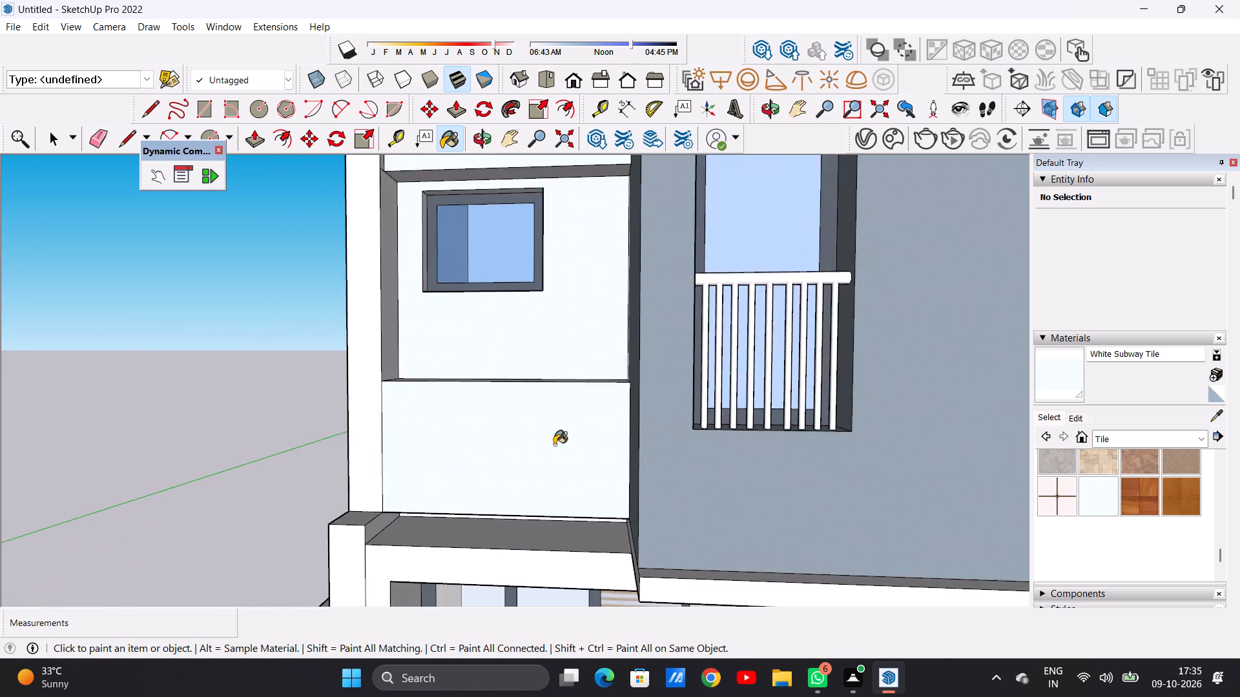
{"action": "scroll", "coordinate": [554, 445], "scroll_direction": "down", "scroll_amount": 7}
{"action": "scroll", "coordinate": [477, 381], "scroll_direction": "up", "scroll_amount": 6}
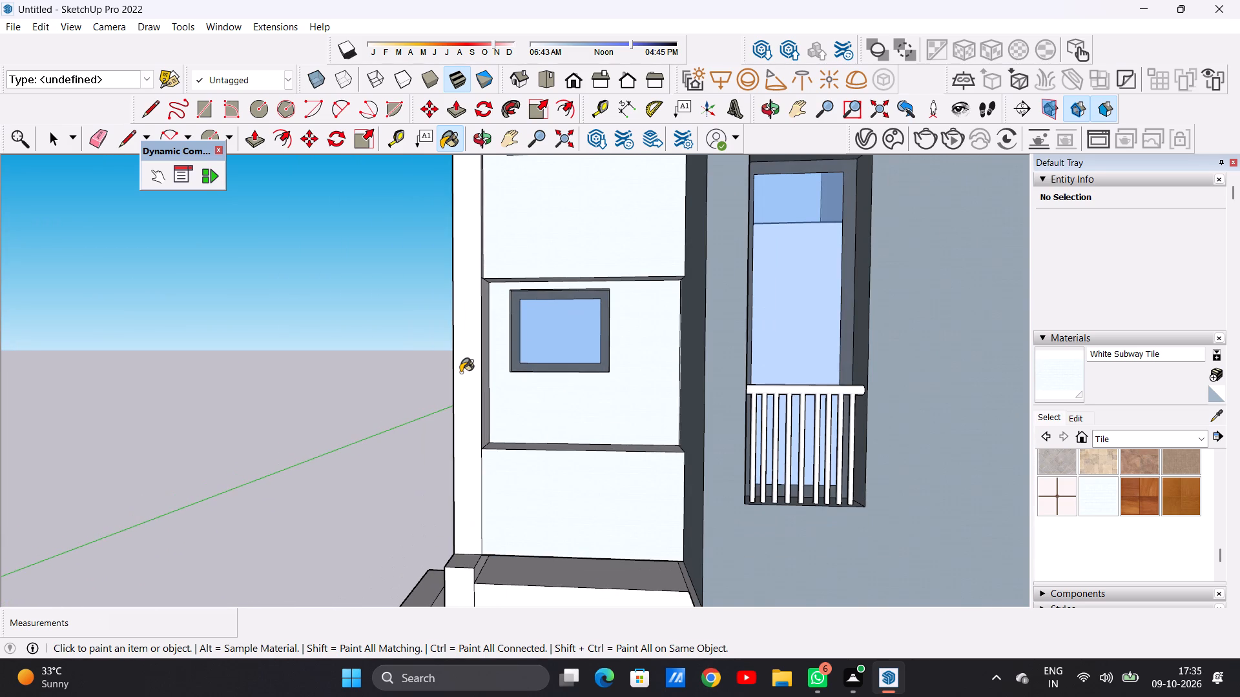
{"action": "left_click", "coordinate": [462, 369]}
{"action": "scroll", "coordinate": [523, 367], "scroll_direction": "down", "scroll_amount": 13}
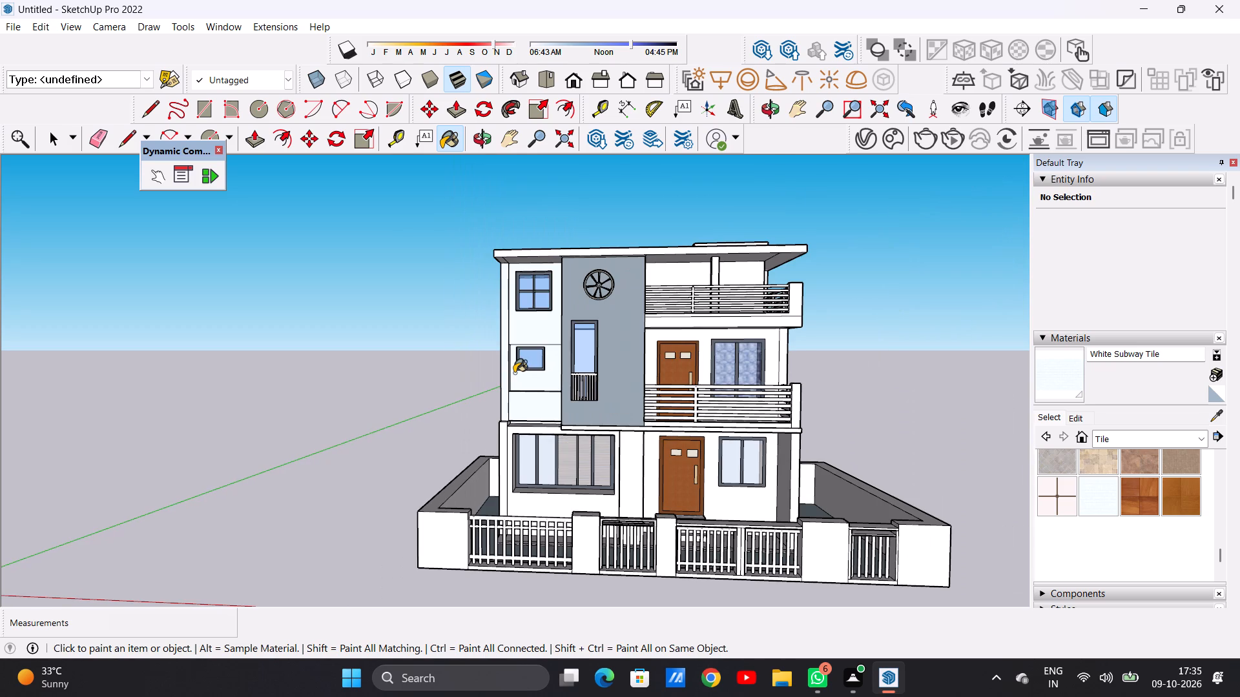
Examine the subway-tiled wall panels up close and against the grey feature wall.
{"action": "scroll", "coordinate": [514, 373], "scroll_direction": "down", "scroll_amount": 1}
{"action": "scroll", "coordinate": [510, 334], "scroll_direction": "up", "scroll_amount": 12}
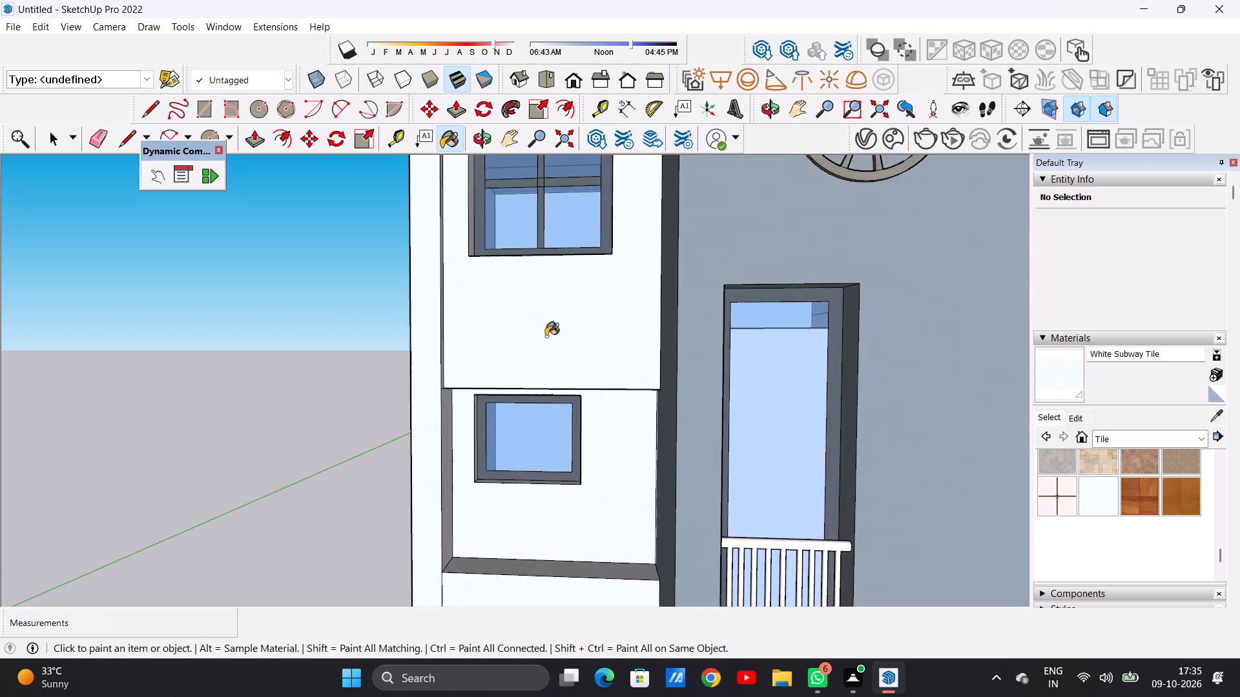
{"action": "scroll", "coordinate": [546, 336], "scroll_direction": "up", "scroll_amount": 10}
{"action": "scroll", "coordinate": [550, 336], "scroll_direction": "down", "scroll_amount": 1}
{"action": "scroll", "coordinate": [550, 336], "scroll_direction": "up", "scroll_amount": 13}
{"action": "scroll", "coordinate": [528, 381], "scroll_direction": "down", "scroll_amount": 18}
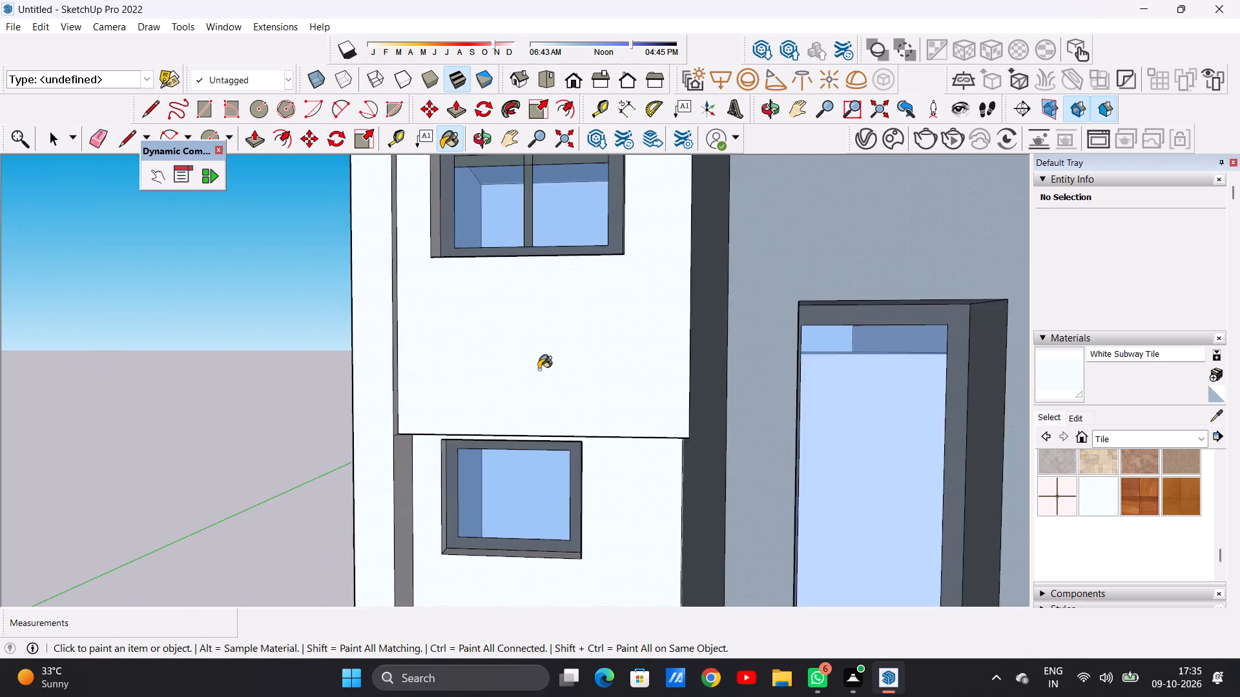
{"action": "scroll", "coordinate": [539, 369], "scroll_direction": "down", "scroll_amount": 12}
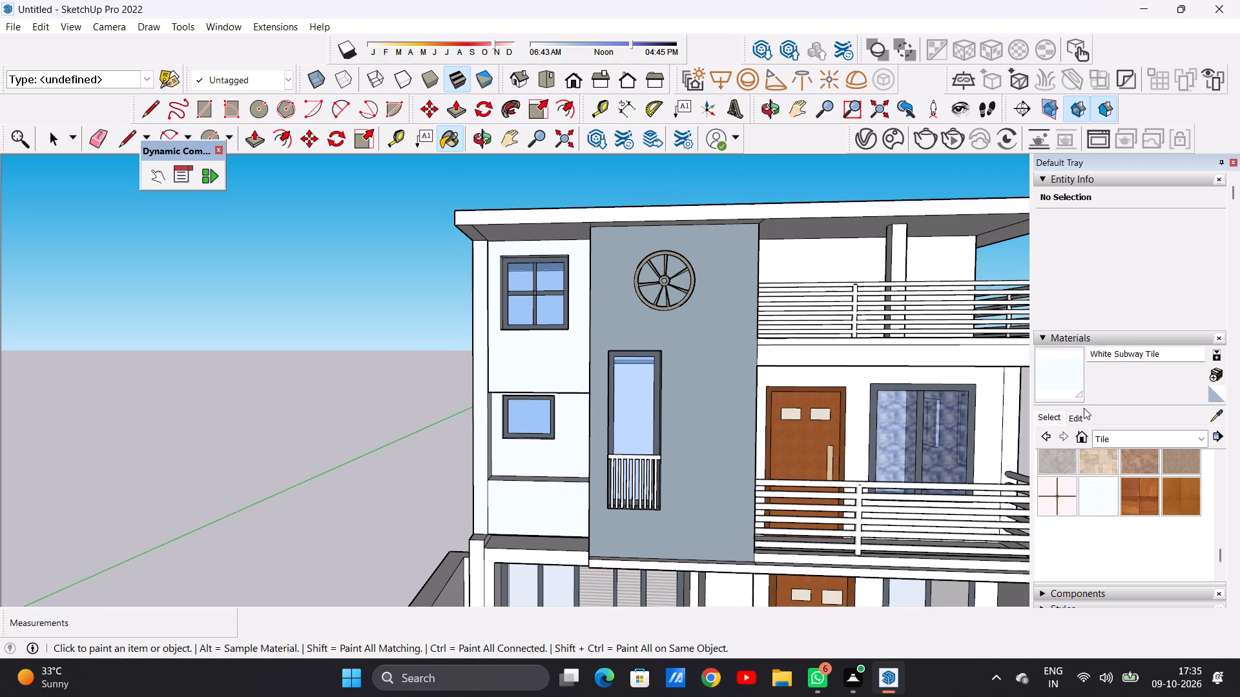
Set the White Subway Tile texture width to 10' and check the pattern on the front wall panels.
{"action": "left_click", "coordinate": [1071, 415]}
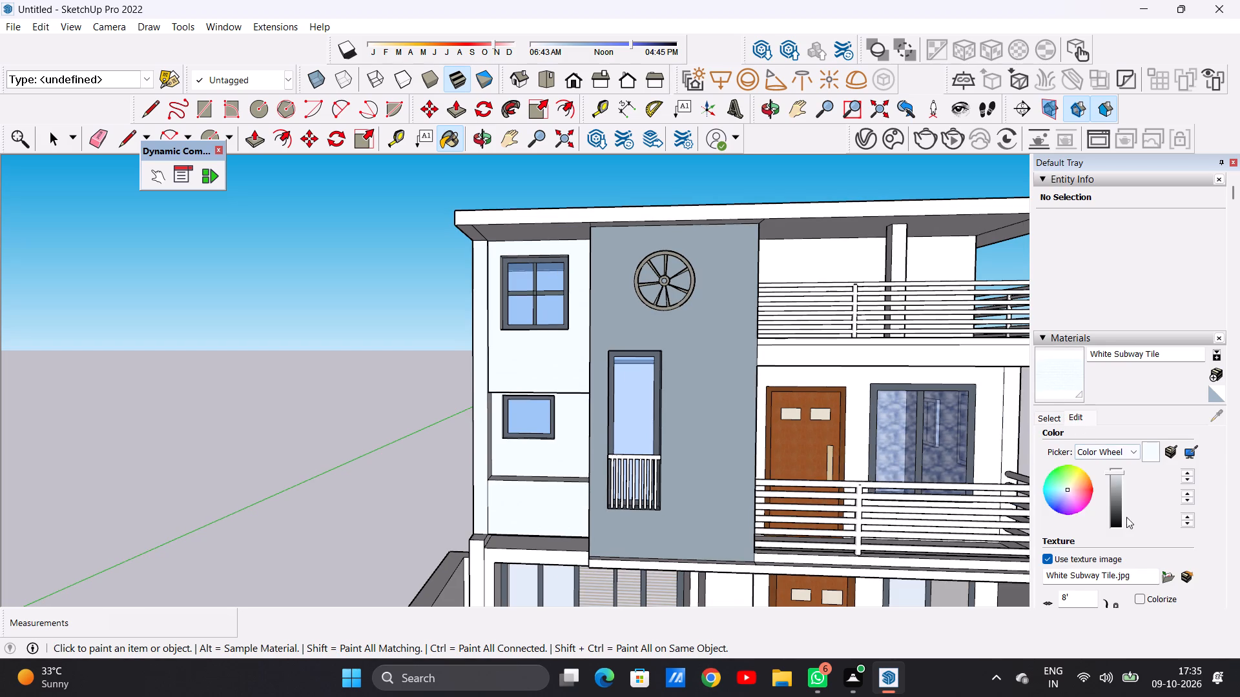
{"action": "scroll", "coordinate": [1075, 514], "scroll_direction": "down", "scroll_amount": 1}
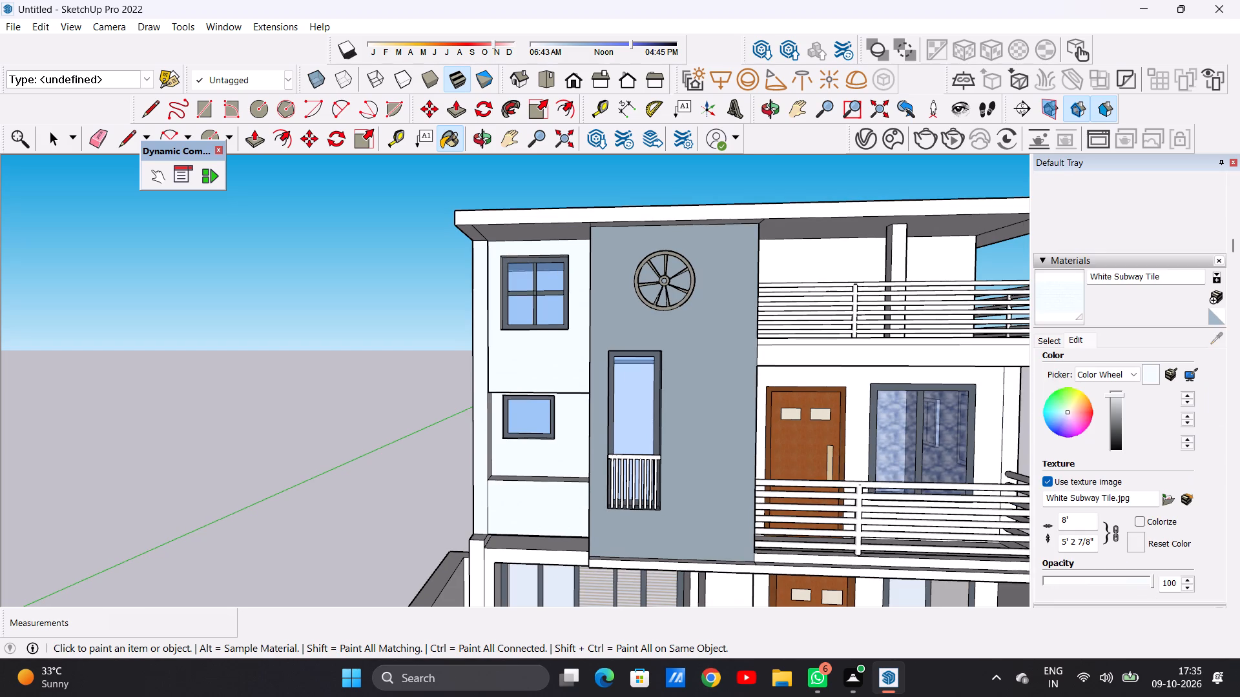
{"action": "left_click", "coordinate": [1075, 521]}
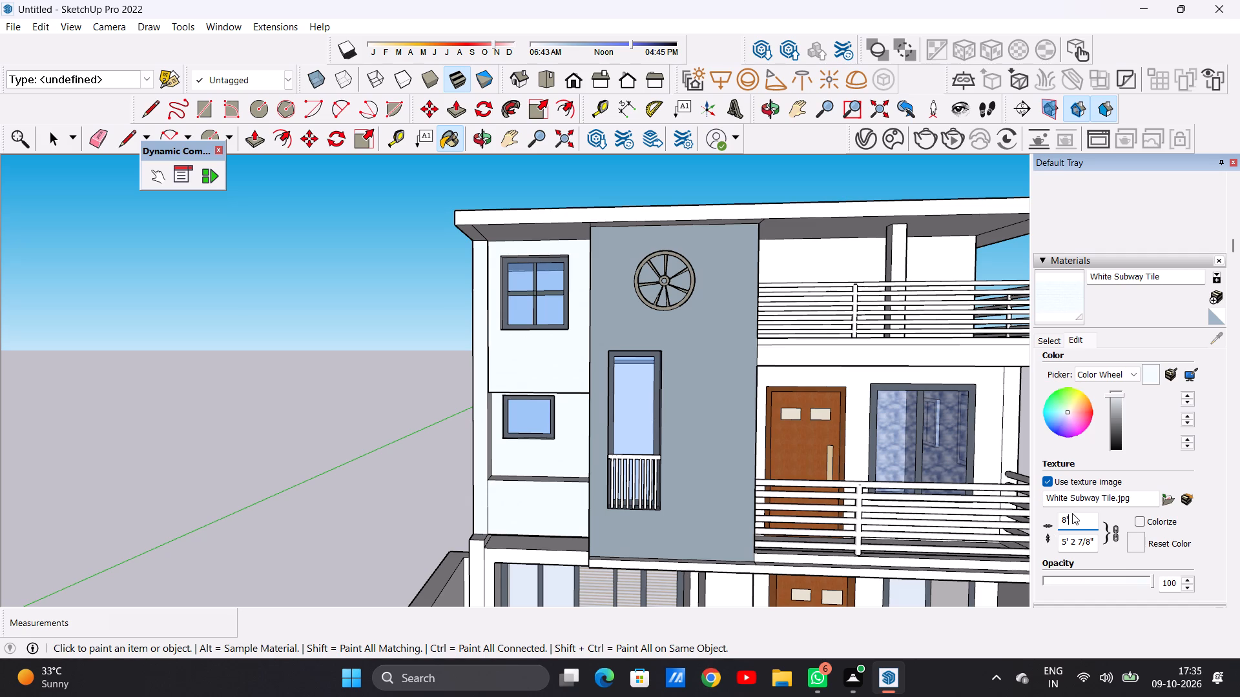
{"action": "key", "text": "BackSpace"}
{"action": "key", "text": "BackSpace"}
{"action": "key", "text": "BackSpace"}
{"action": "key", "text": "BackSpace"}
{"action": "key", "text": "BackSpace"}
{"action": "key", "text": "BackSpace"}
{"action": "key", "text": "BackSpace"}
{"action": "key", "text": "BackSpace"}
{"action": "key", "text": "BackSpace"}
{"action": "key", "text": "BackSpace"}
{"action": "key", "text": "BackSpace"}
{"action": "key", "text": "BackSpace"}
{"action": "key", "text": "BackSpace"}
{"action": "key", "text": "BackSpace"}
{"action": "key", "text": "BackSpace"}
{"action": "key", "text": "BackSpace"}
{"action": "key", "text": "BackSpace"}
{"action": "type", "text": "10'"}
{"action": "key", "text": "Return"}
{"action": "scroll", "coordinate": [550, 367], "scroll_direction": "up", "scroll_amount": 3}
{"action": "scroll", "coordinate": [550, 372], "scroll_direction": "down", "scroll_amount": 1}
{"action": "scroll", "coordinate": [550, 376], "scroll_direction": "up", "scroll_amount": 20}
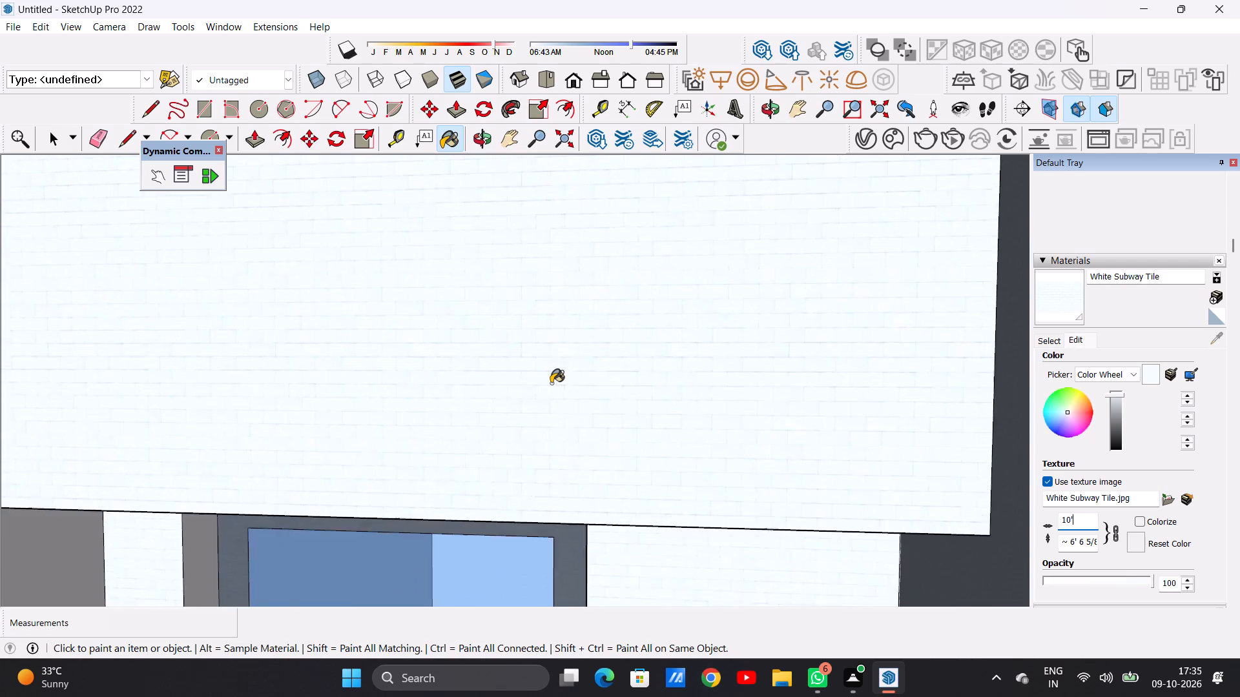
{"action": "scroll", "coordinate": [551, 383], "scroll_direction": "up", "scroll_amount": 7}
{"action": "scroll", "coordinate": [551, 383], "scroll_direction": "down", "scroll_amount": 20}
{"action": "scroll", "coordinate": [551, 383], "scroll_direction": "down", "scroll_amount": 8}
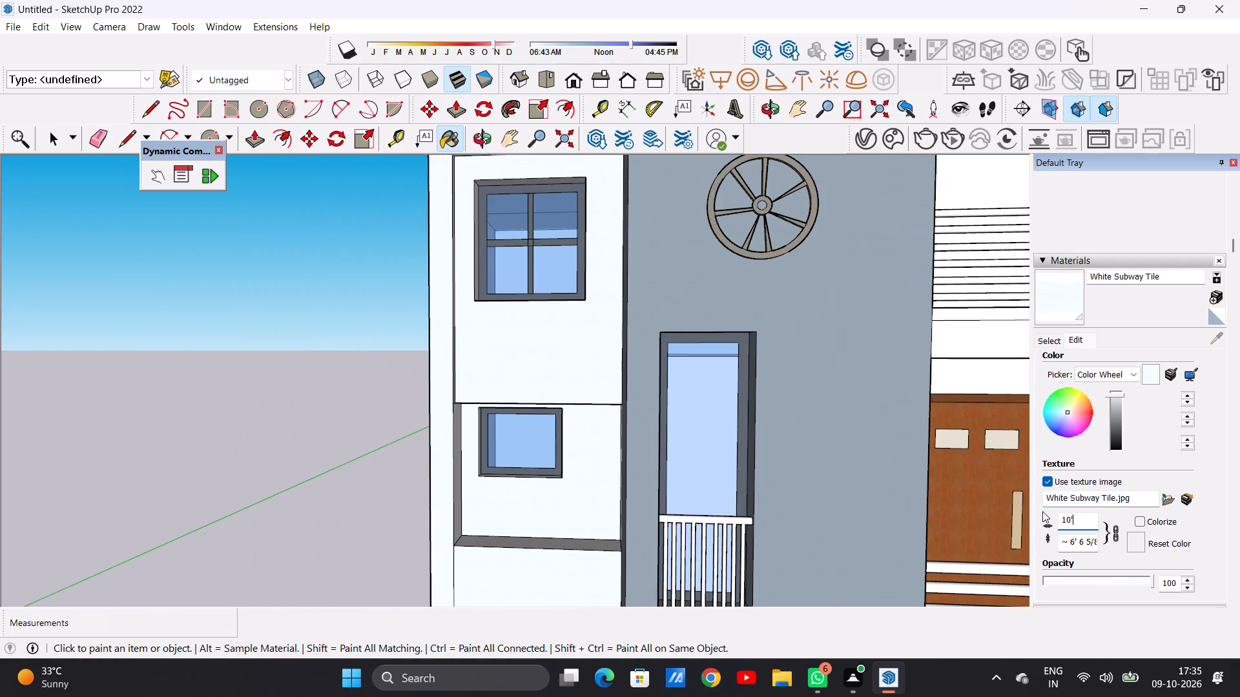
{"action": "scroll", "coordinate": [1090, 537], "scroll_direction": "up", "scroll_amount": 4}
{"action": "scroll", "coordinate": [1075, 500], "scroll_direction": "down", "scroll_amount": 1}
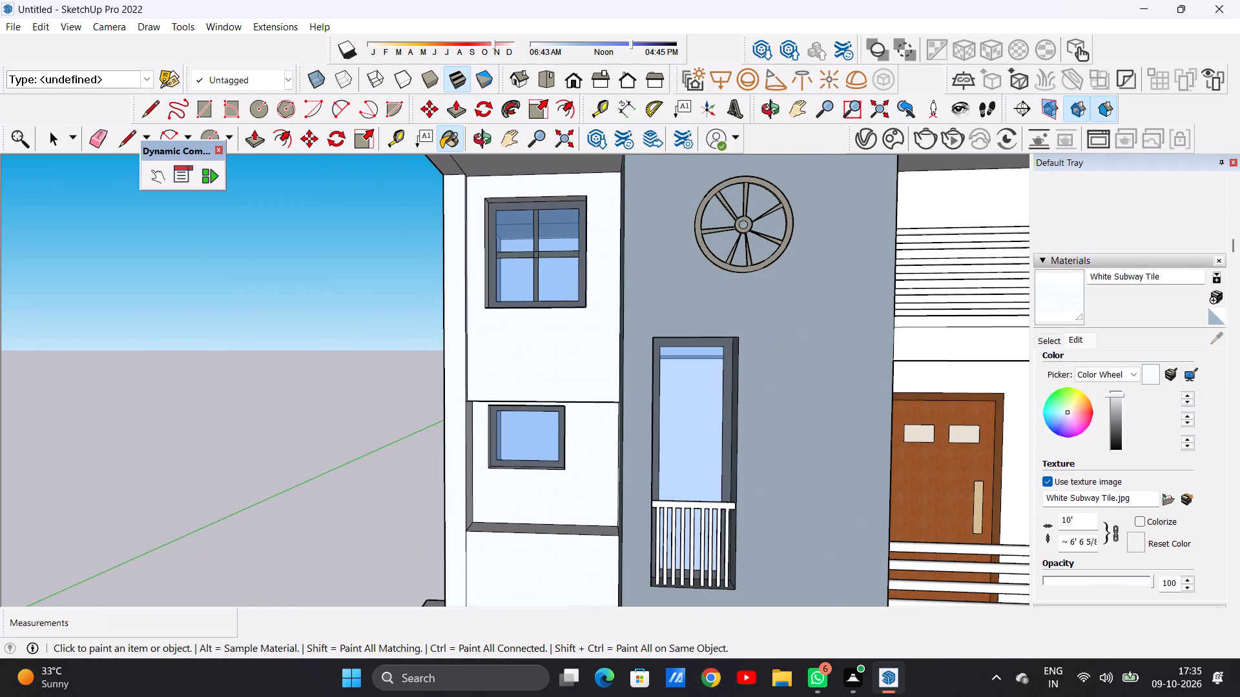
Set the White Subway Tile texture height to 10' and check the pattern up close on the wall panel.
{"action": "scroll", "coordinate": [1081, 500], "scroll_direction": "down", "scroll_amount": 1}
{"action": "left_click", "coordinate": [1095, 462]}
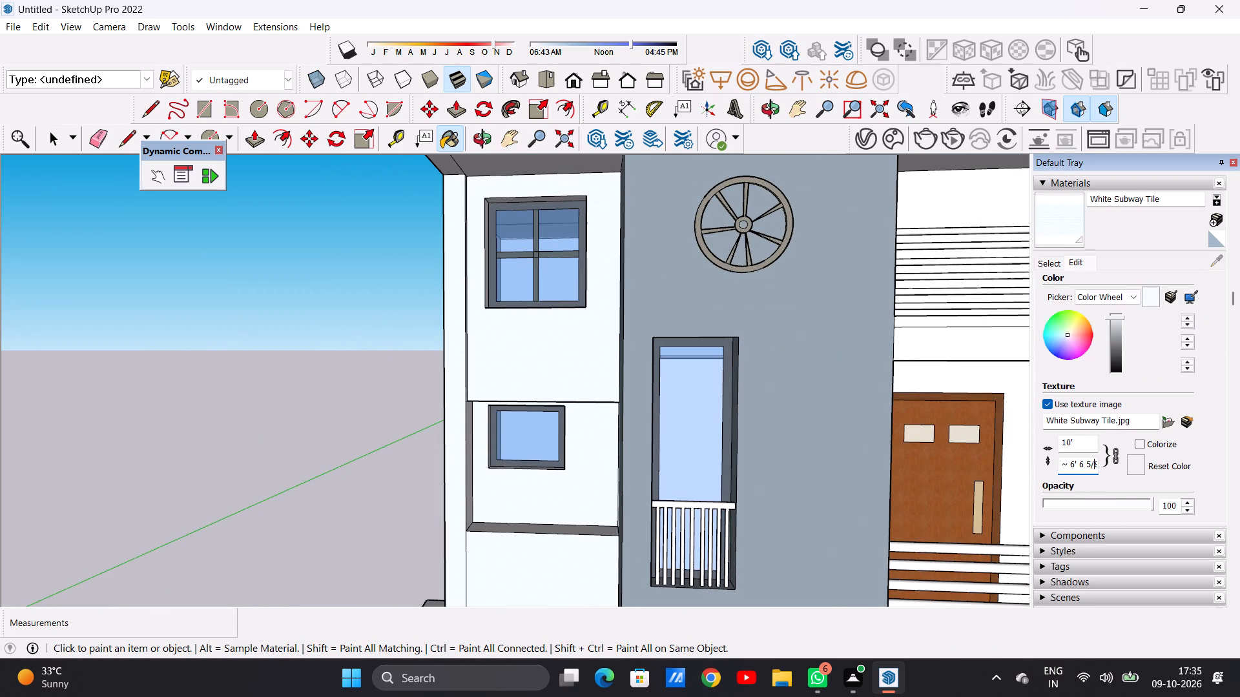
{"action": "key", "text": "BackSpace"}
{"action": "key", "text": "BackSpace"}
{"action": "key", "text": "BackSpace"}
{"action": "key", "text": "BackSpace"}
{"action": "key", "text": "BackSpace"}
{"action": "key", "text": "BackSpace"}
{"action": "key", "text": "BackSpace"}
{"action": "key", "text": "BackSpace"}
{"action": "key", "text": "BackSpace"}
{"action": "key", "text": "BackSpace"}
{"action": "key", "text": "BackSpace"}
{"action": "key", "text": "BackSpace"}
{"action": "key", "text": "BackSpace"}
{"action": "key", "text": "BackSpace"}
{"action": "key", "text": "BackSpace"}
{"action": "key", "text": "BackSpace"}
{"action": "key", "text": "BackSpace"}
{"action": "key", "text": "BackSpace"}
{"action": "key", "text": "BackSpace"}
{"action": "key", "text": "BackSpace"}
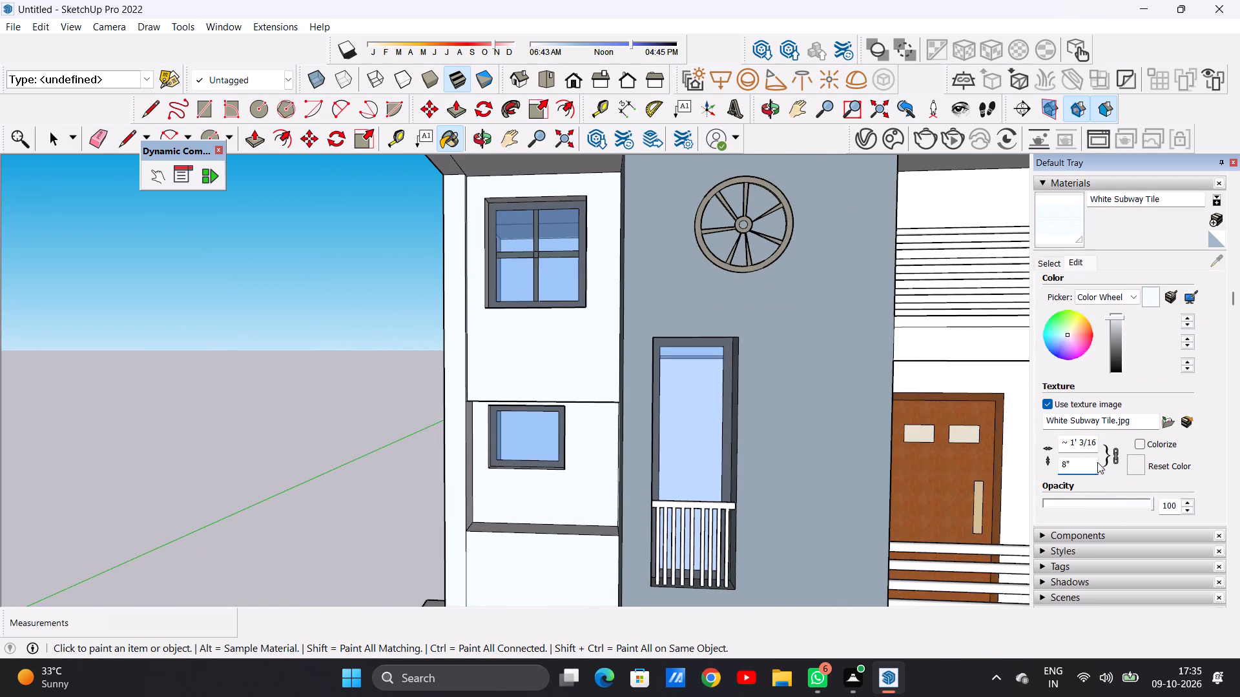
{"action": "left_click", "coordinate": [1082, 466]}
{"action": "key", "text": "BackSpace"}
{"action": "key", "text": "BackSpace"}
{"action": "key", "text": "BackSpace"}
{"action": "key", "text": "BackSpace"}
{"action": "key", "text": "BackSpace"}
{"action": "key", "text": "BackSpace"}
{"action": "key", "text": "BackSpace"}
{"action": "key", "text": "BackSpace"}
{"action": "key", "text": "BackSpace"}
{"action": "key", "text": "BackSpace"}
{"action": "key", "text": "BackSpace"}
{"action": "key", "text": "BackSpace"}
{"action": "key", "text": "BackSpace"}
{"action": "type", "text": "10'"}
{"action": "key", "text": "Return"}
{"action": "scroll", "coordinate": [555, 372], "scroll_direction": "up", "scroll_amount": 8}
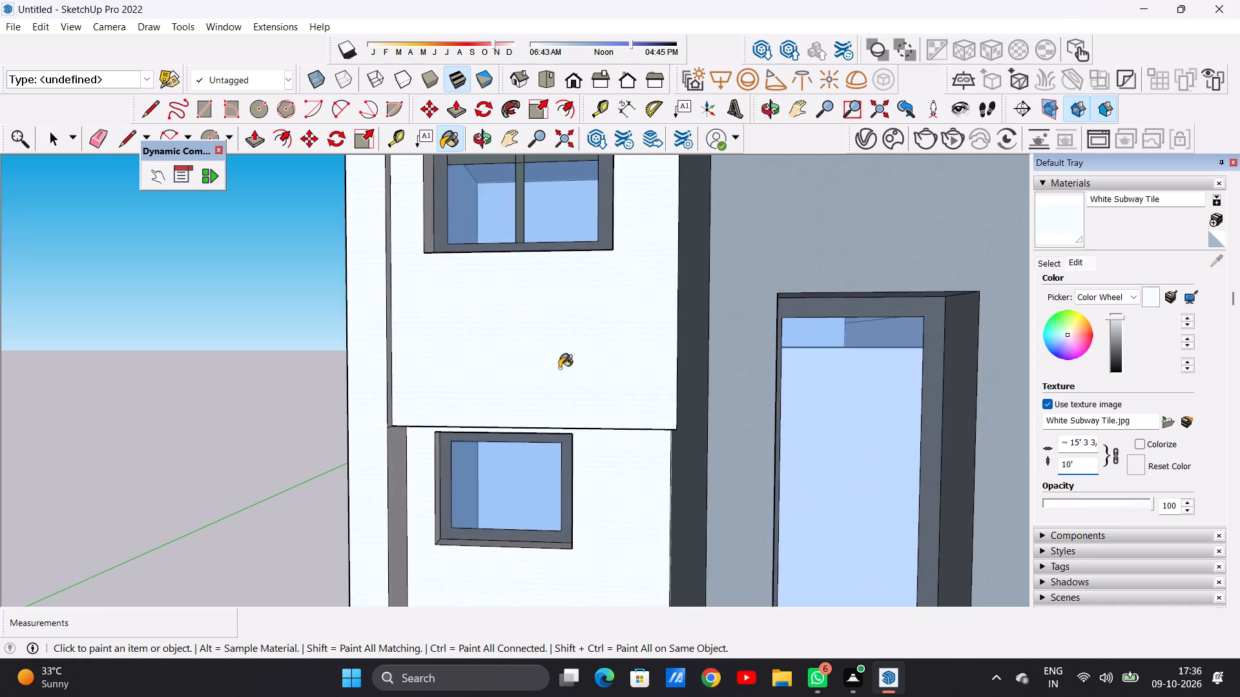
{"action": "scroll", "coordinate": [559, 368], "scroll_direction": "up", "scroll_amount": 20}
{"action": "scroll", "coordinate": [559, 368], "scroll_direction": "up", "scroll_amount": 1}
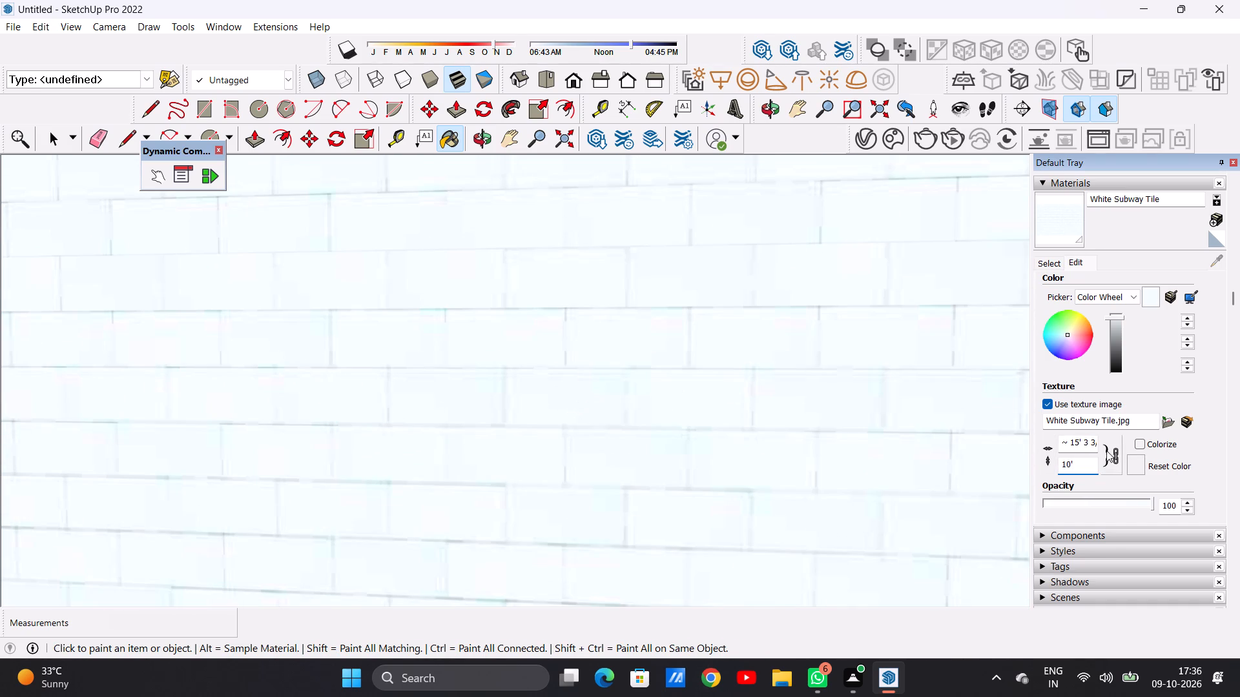
Set the White Subway Tile texture height to 20'.
{"action": "key", "text": "BackSpace"}
{"action": "key", "text": "BackSpace"}
{"action": "key", "text": "BackSpace"}
{"action": "key", "text": "BackSpace"}
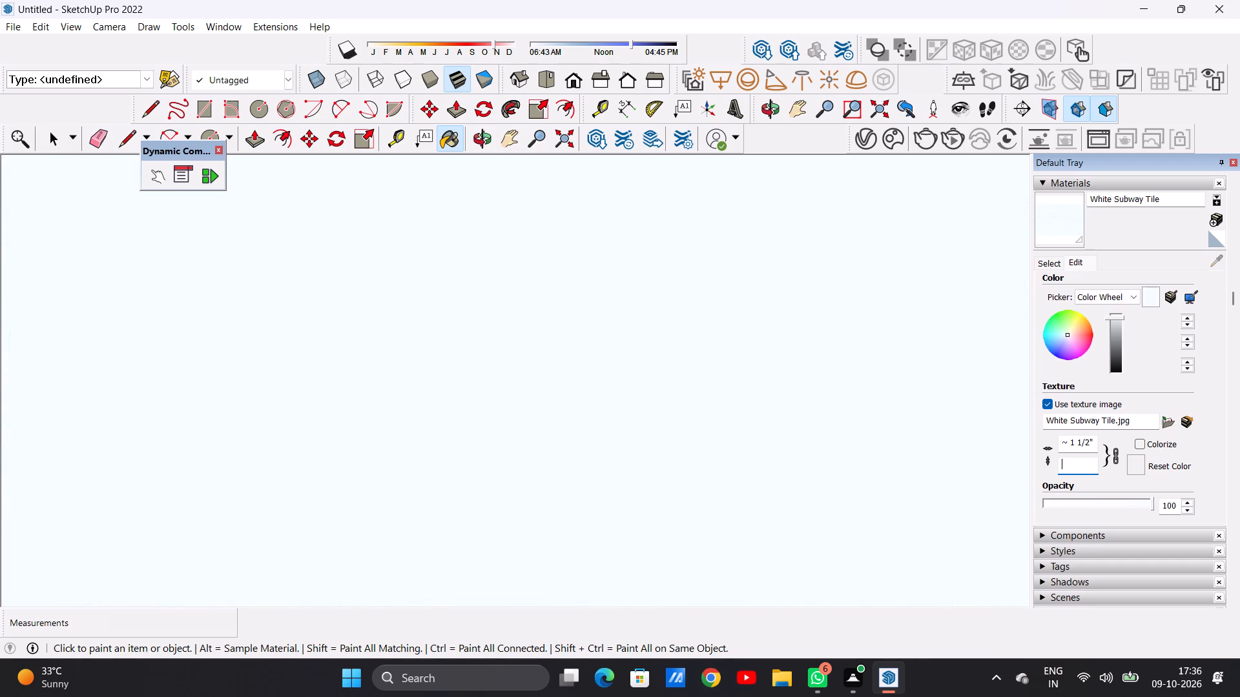
{"action": "type", "text": "20"}
{"action": "key", "text": "apostrophe"}
Examine the rescaled subway tile around the top-floor and small first-floor windows, both up close and against the whole facade.
{"action": "scroll", "coordinate": [556, 419], "scroll_direction": "down", "scroll_amount": 14}
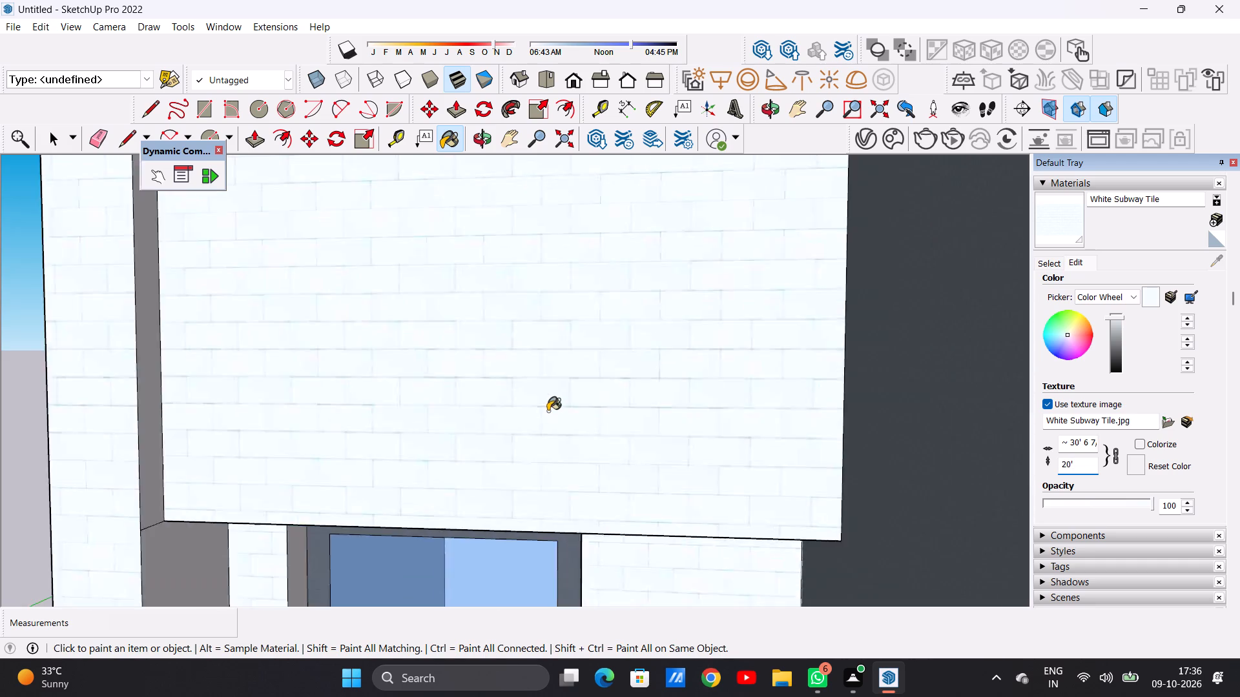
{"action": "scroll", "coordinate": [548, 411], "scroll_direction": "down", "scroll_amount": 20}
{"action": "scroll", "coordinate": [548, 411], "scroll_direction": "down", "scroll_amount": 2}
{"action": "scroll", "coordinate": [552, 410], "scroll_direction": "up", "scroll_amount": 13}
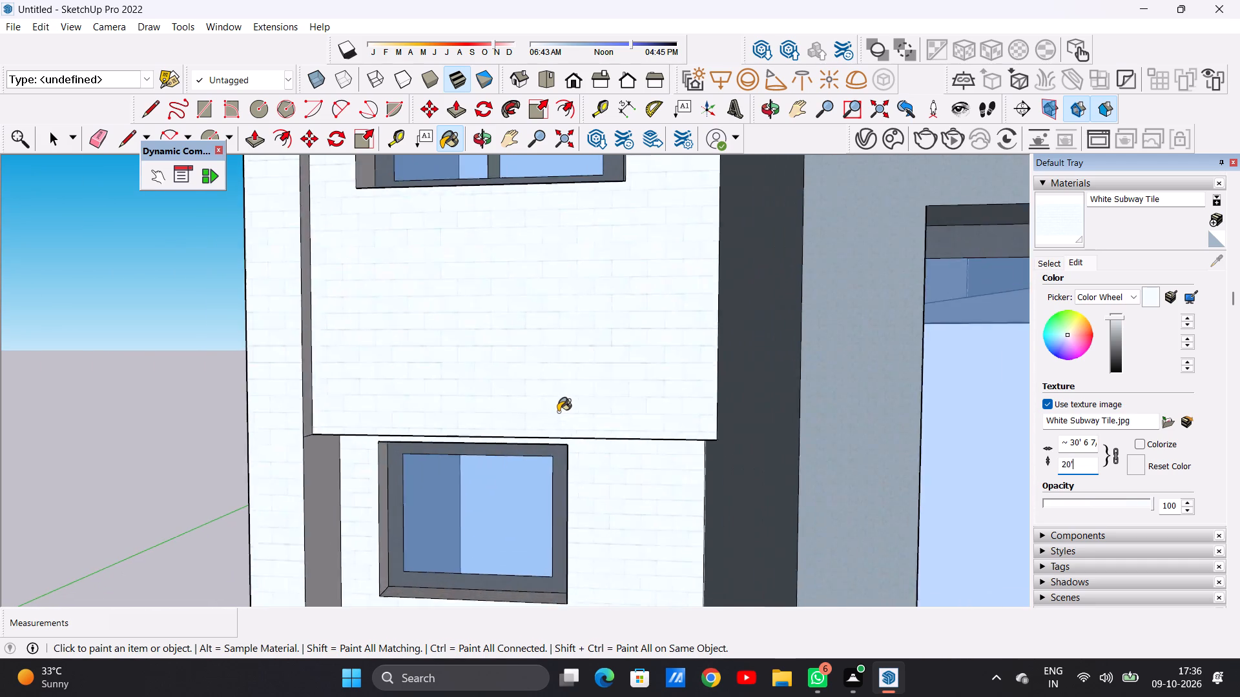
{"action": "scroll", "coordinate": [558, 412], "scroll_direction": "up", "scroll_amount": 3}
{"action": "scroll", "coordinate": [588, 369], "scroll_direction": "down", "scroll_amount": 14}
{"action": "scroll", "coordinate": [576, 417], "scroll_direction": "up", "scroll_amount": 5}
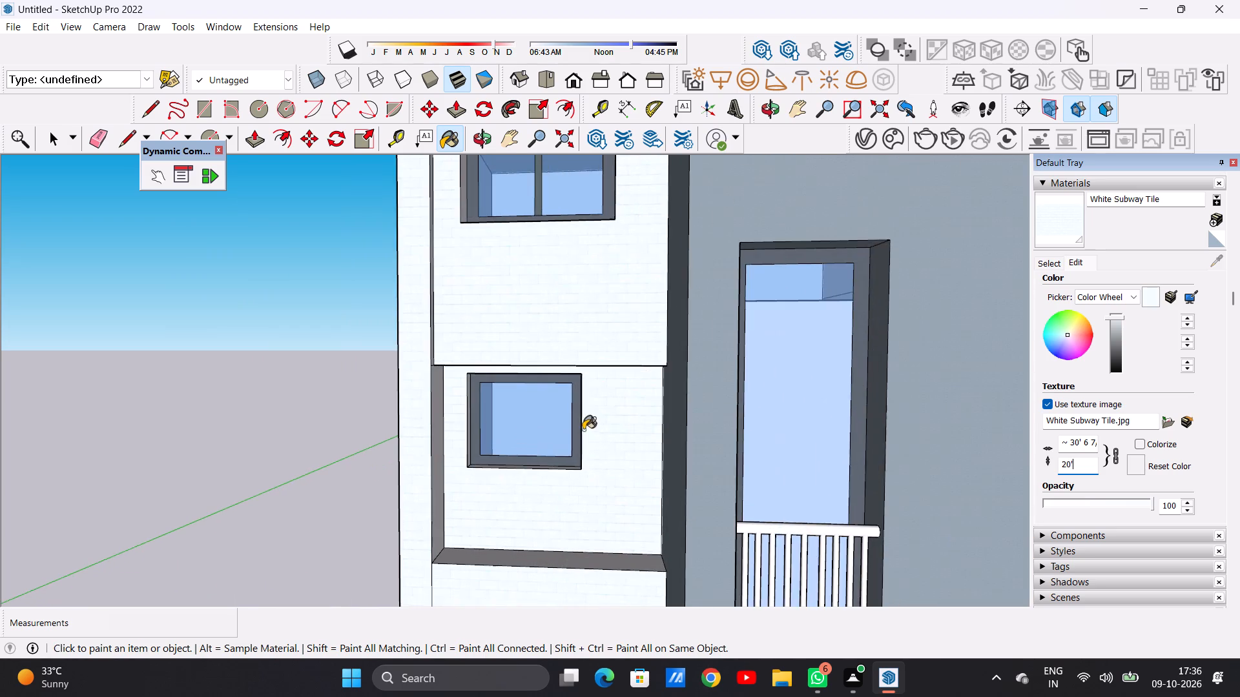
{"action": "scroll", "coordinate": [611, 435], "scroll_direction": "up", "scroll_amount": 15}
{"action": "scroll", "coordinate": [620, 446], "scroll_direction": "down", "scroll_amount": 20}
{"action": "scroll", "coordinate": [620, 446], "scroll_direction": "down", "scroll_amount": 5}
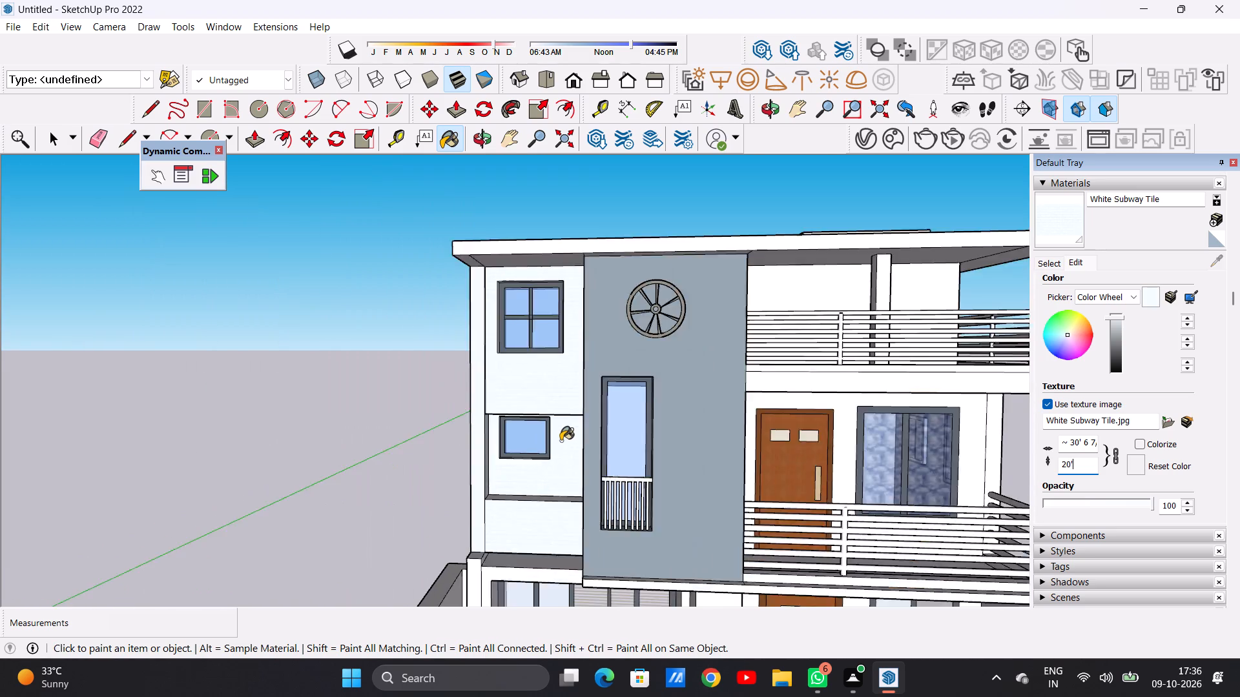
{"action": "scroll", "coordinate": [561, 441], "scroll_direction": "down", "scroll_amount": 8}
{"action": "scroll", "coordinate": [554, 420], "scroll_direction": "up", "scroll_amount": 10}
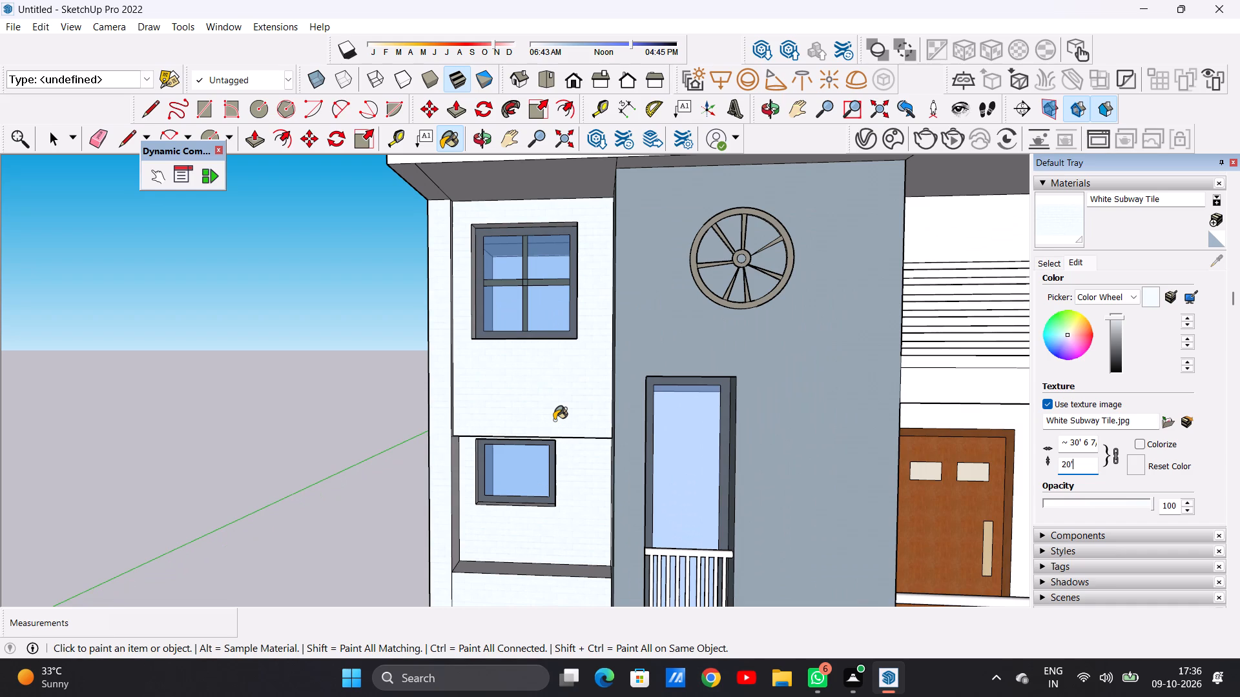
{"action": "scroll", "coordinate": [554, 418], "scroll_direction": "down", "scroll_amount": 7}
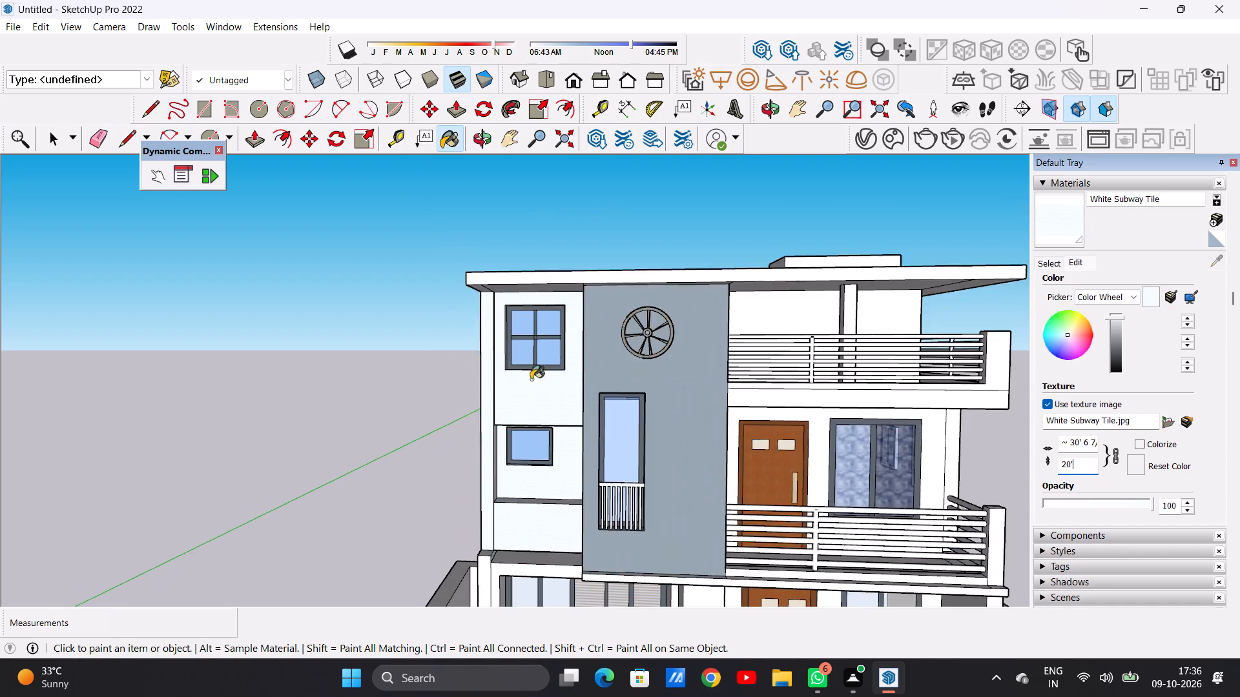
{"action": "scroll", "coordinate": [531, 379], "scroll_direction": "down", "scroll_amount": 5}
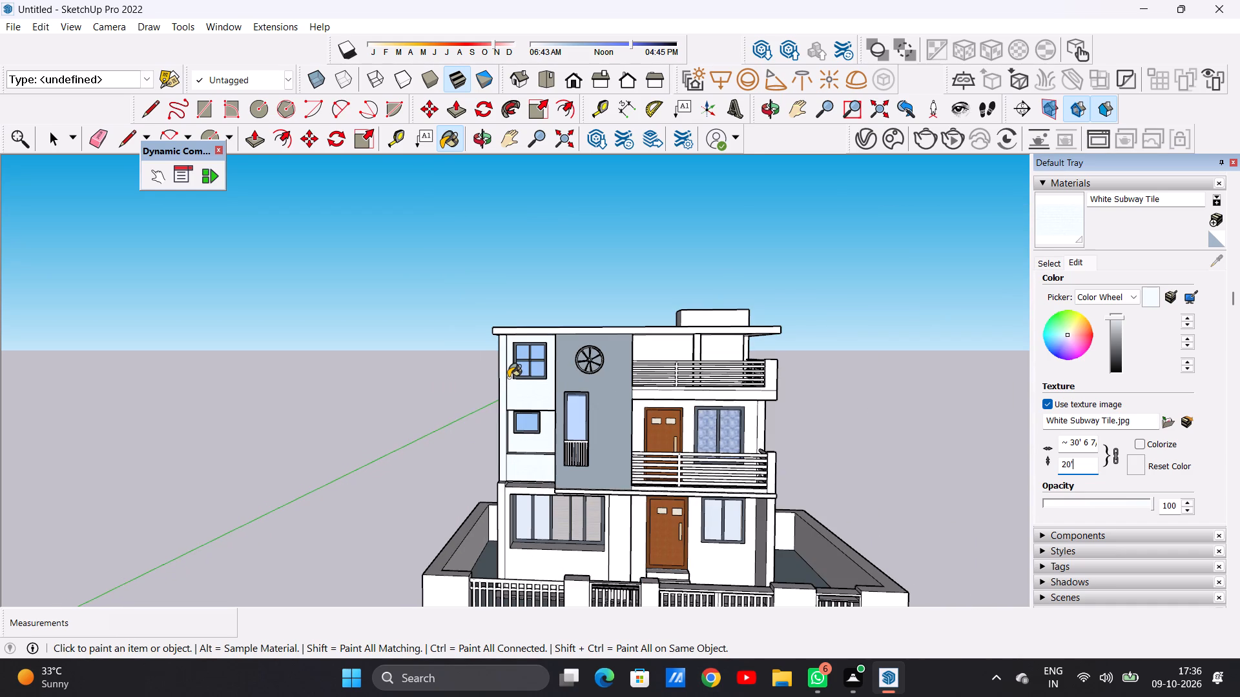
{"action": "scroll", "coordinate": [502, 366], "scroll_direction": "up", "scroll_amount": 11}
{"action": "middle_click_drag", "start_coordinate": [512, 410], "coordinate": [528, 412]}
{"action": "scroll", "coordinate": [457, 415], "scroll_direction": "down", "scroll_amount": 6}
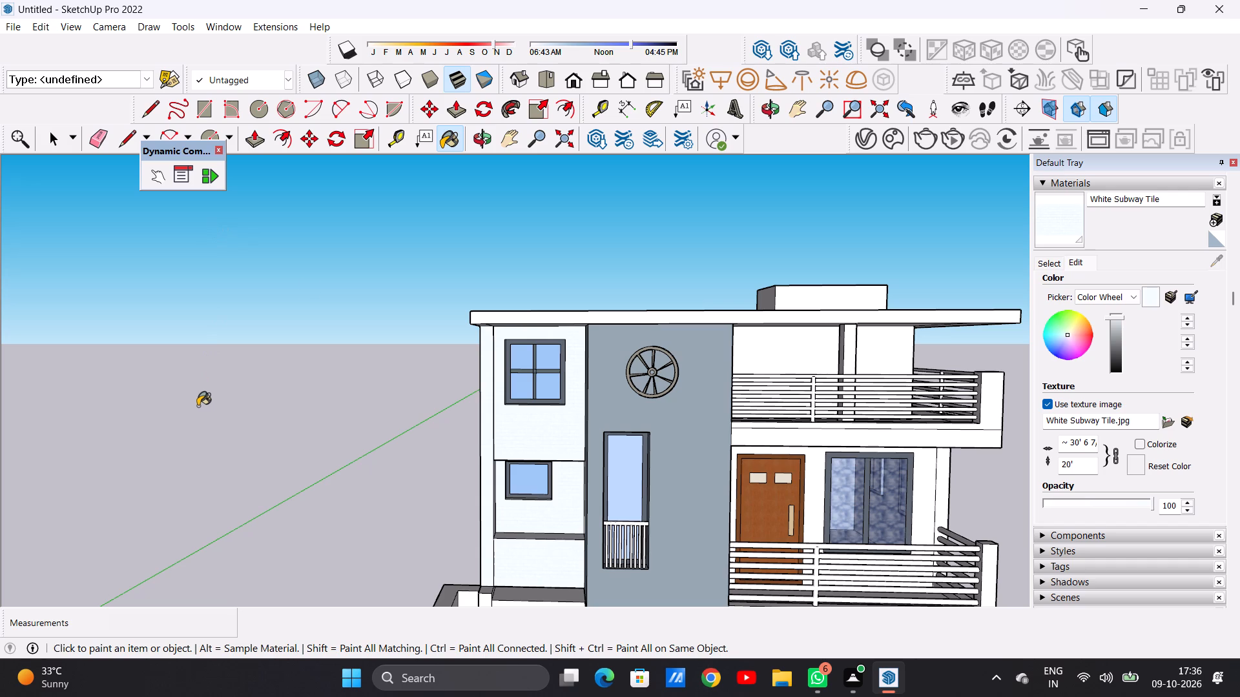
{"action": "scroll", "coordinate": [498, 448], "scroll_direction": "up", "scroll_amount": 20}
{"action": "scroll", "coordinate": [498, 448], "scroll_direction": "up", "scroll_amount": 3}
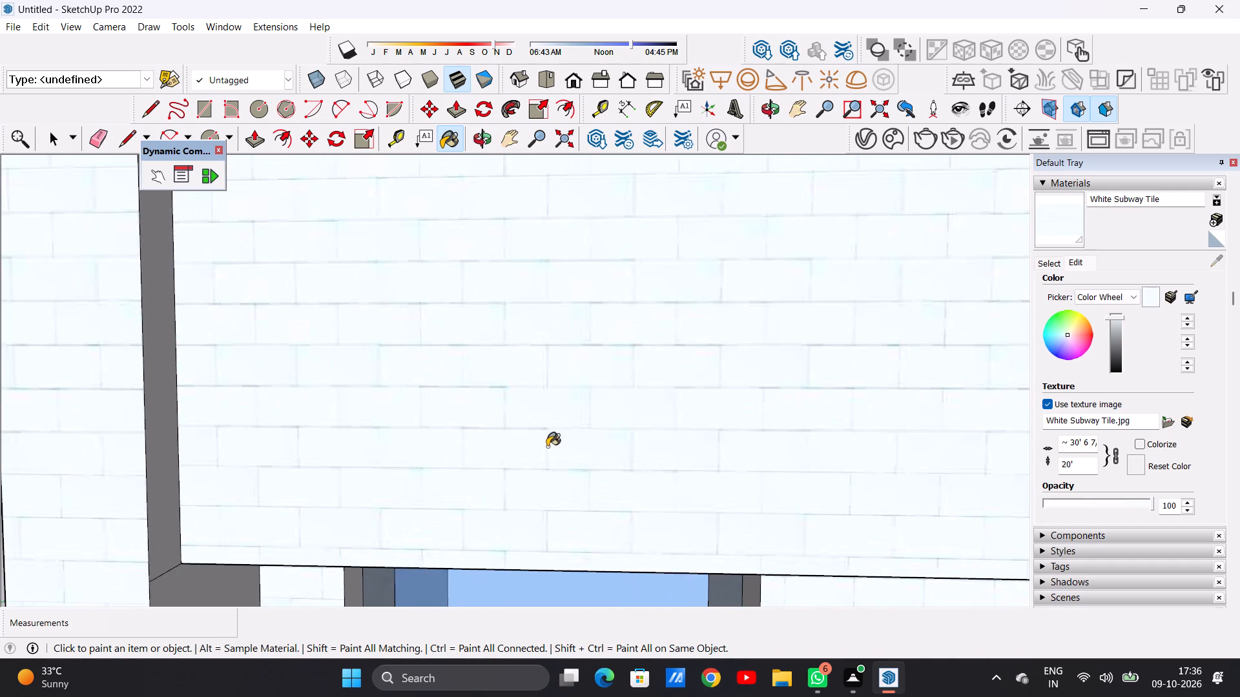
{"action": "scroll", "coordinate": [495, 437], "scroll_direction": "down", "scroll_amount": 19}
{"action": "scroll", "coordinate": [595, 524], "scroll_direction": "up", "scroll_amount": 15}
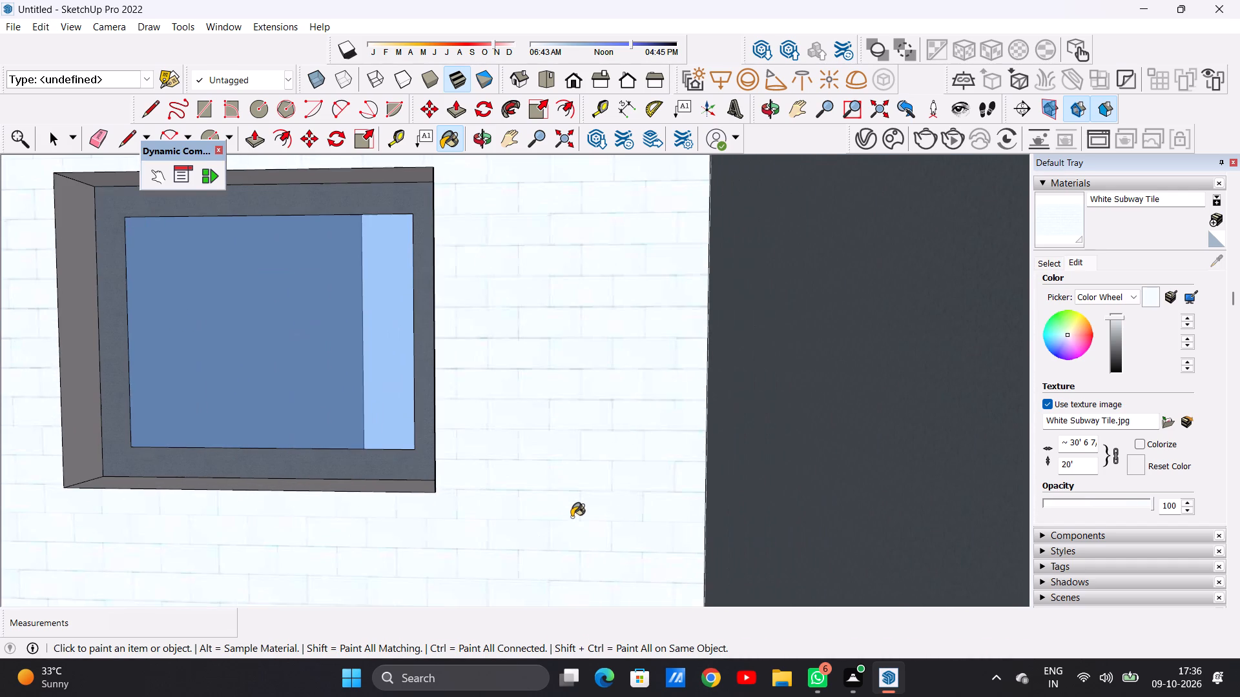
{"action": "left_click", "coordinate": [539, 505]}
{"action": "scroll", "coordinate": [532, 454], "scroll_direction": "down", "scroll_amount": 18}
{"action": "scroll", "coordinate": [461, 567], "scroll_direction": "up", "scroll_amount": 3}
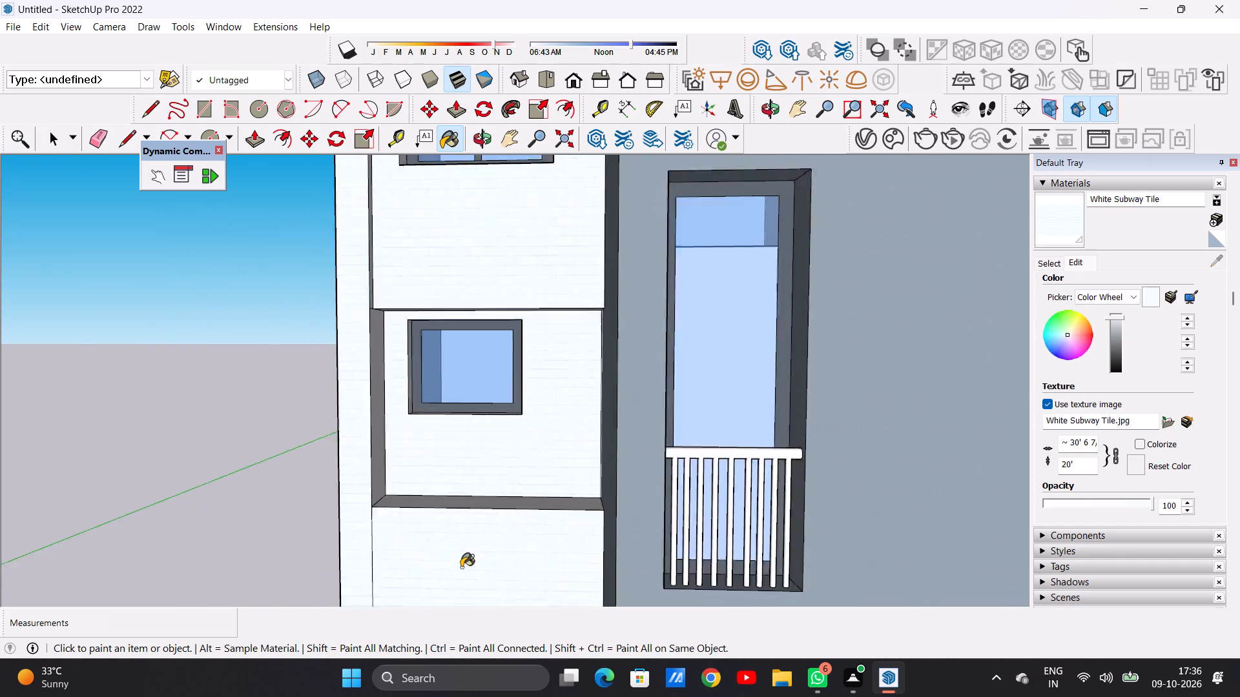
{"action": "scroll", "coordinate": [461, 567], "scroll_direction": "up", "scroll_amount": 11}
{"action": "scroll", "coordinate": [459, 507], "scroll_direction": "down", "scroll_amount": 18}
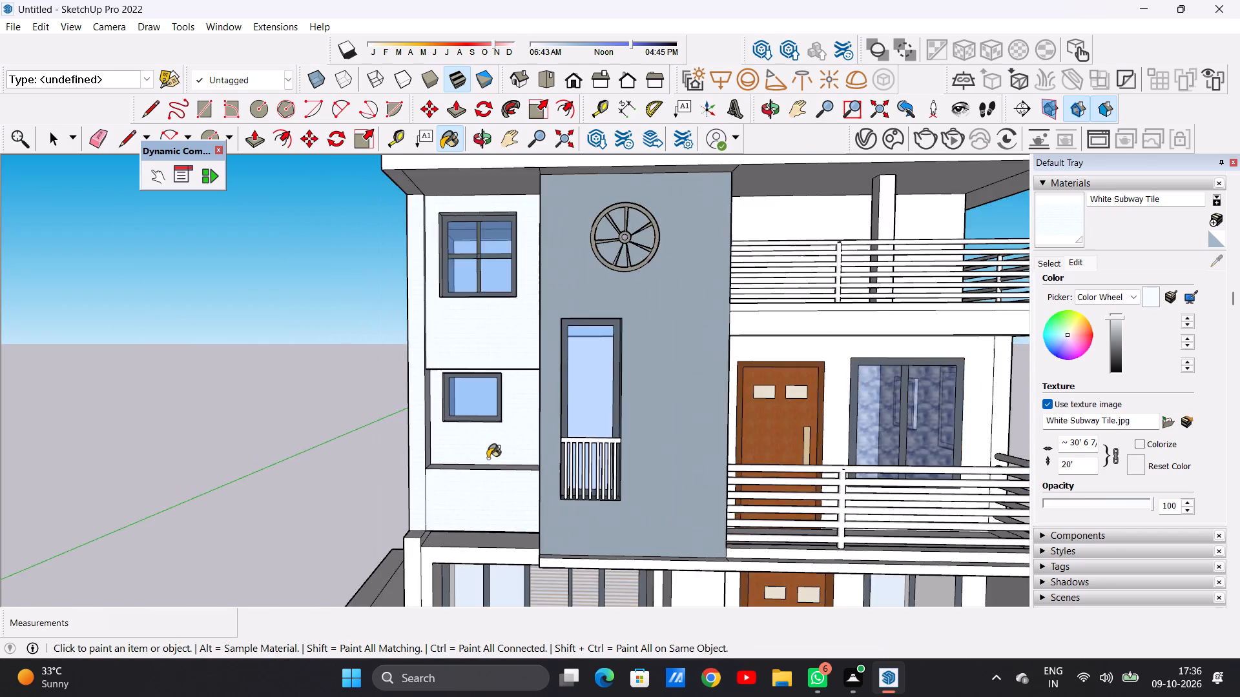
Paint the ground-floor wall around the wide window and the adjoining strip beside the door with White Subway Tile.
{"action": "scroll", "coordinate": [488, 458], "scroll_direction": "down", "scroll_amount": 6}
{"action": "scroll", "coordinate": [429, 449], "scroll_direction": "down", "scroll_amount": 6}
{"action": "scroll", "coordinate": [494, 543], "scroll_direction": "up", "scroll_amount": 3}
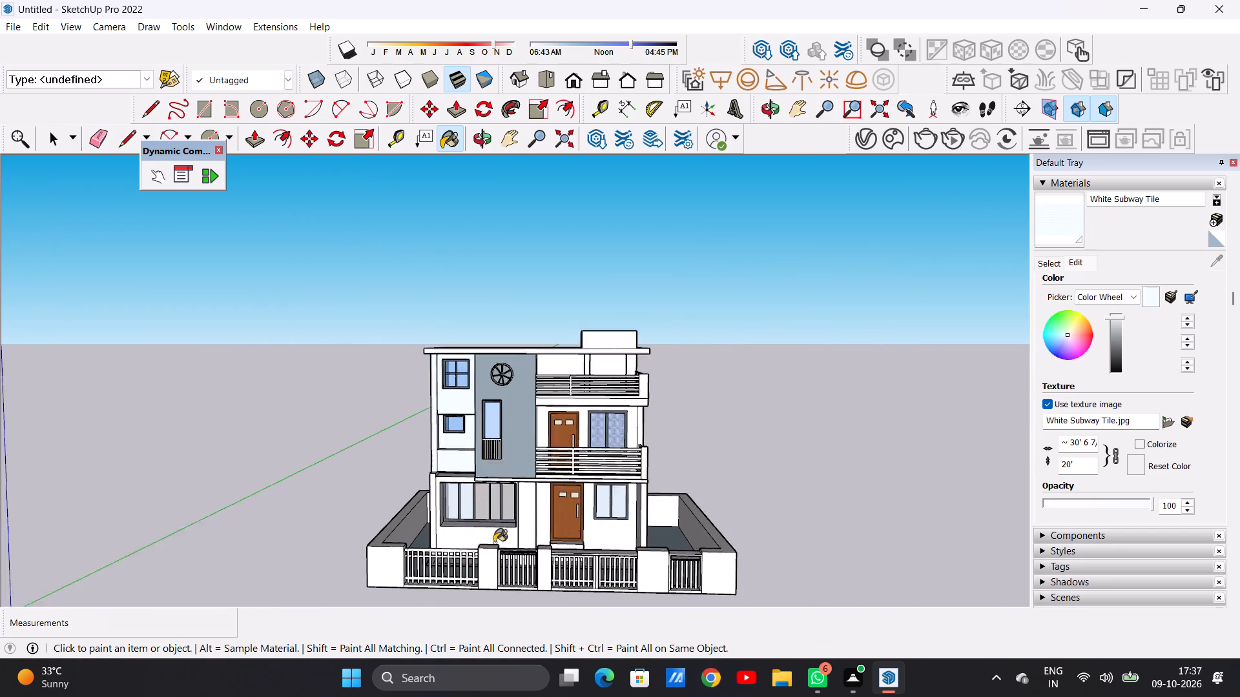
{"action": "scroll", "coordinate": [494, 543], "scroll_direction": "up", "scroll_amount": 20}
{"action": "left_click", "coordinate": [489, 527]}
{"action": "scroll", "coordinate": [493, 527], "scroll_direction": "down", "scroll_amount": 1}
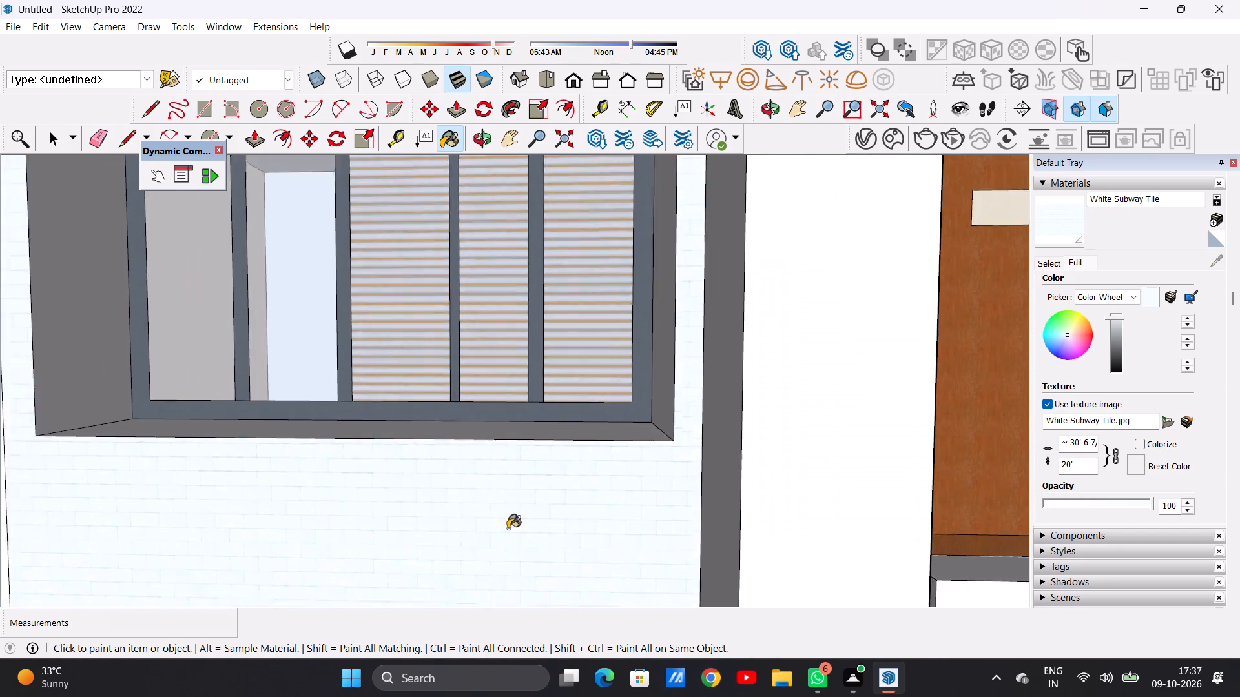
{"action": "scroll", "coordinate": [508, 529], "scroll_direction": "down", "scroll_amount": 11}
{"action": "scroll", "coordinate": [605, 449], "scroll_direction": "up", "scroll_amount": 13}
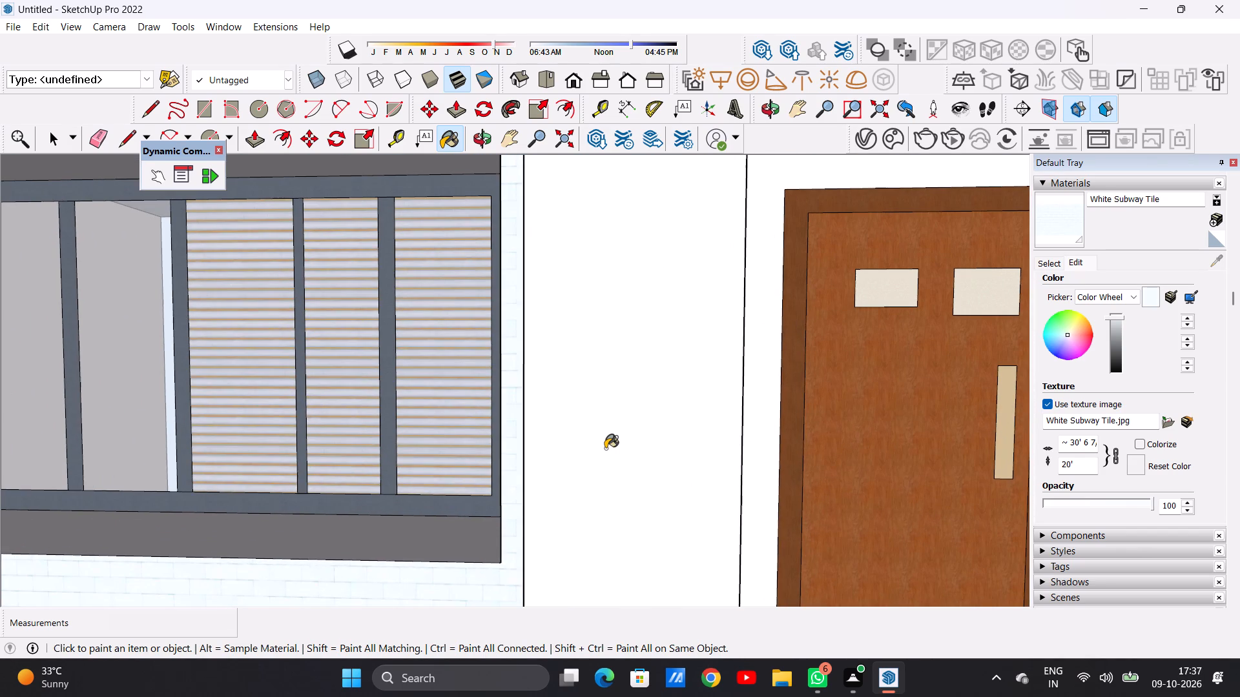
{"action": "left_click", "coordinate": [605, 449]}
{"action": "scroll", "coordinate": [567, 439], "scroll_direction": "down", "scroll_amount": 20}
{"action": "scroll", "coordinate": [567, 439], "scroll_direction": "down", "scroll_amount": 1}
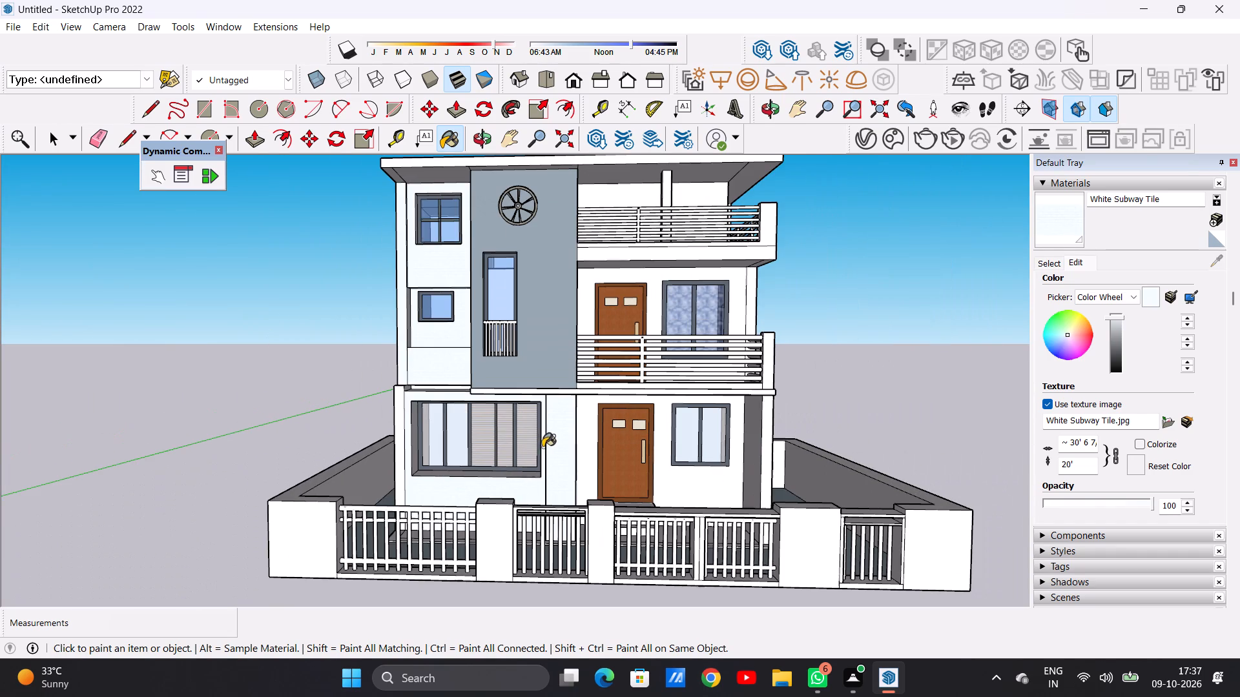
Paint the first-floor wall around the balcony door with White Subway Tile.
{"action": "scroll", "coordinate": [635, 299], "scroll_direction": "up", "scroll_amount": 5}
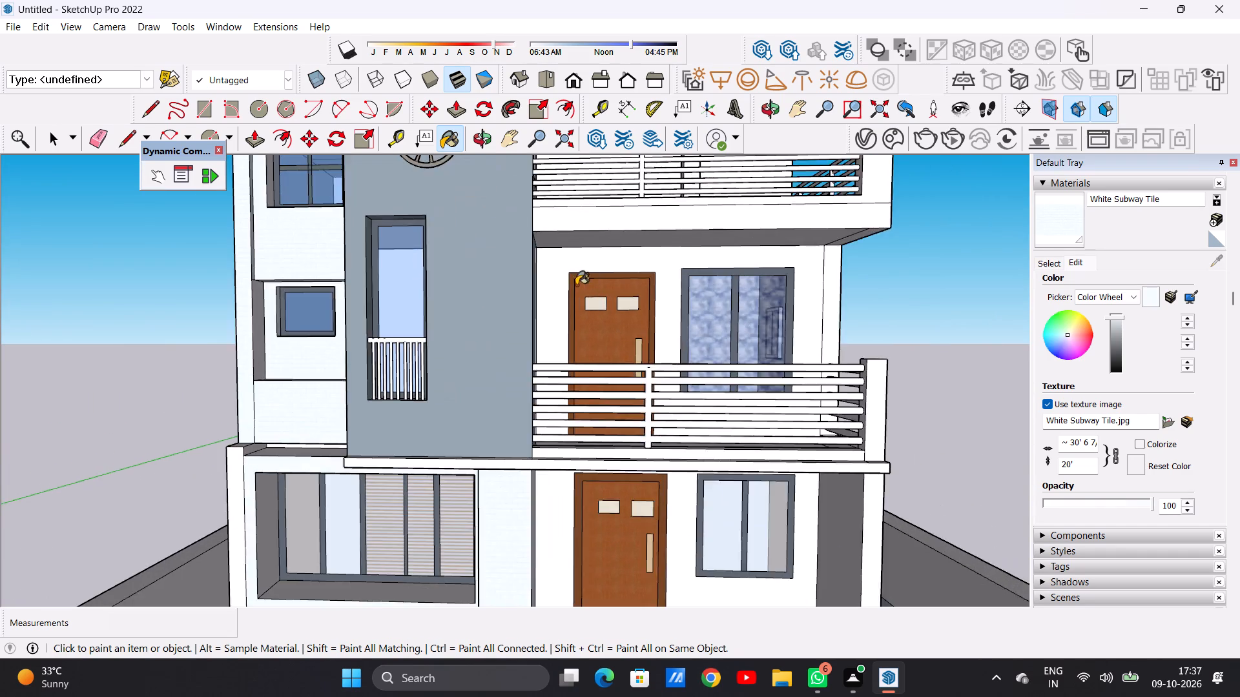
{"action": "scroll", "coordinate": [576, 285], "scroll_direction": "up", "scroll_amount": 14}
{"action": "left_click", "coordinate": [519, 284]}
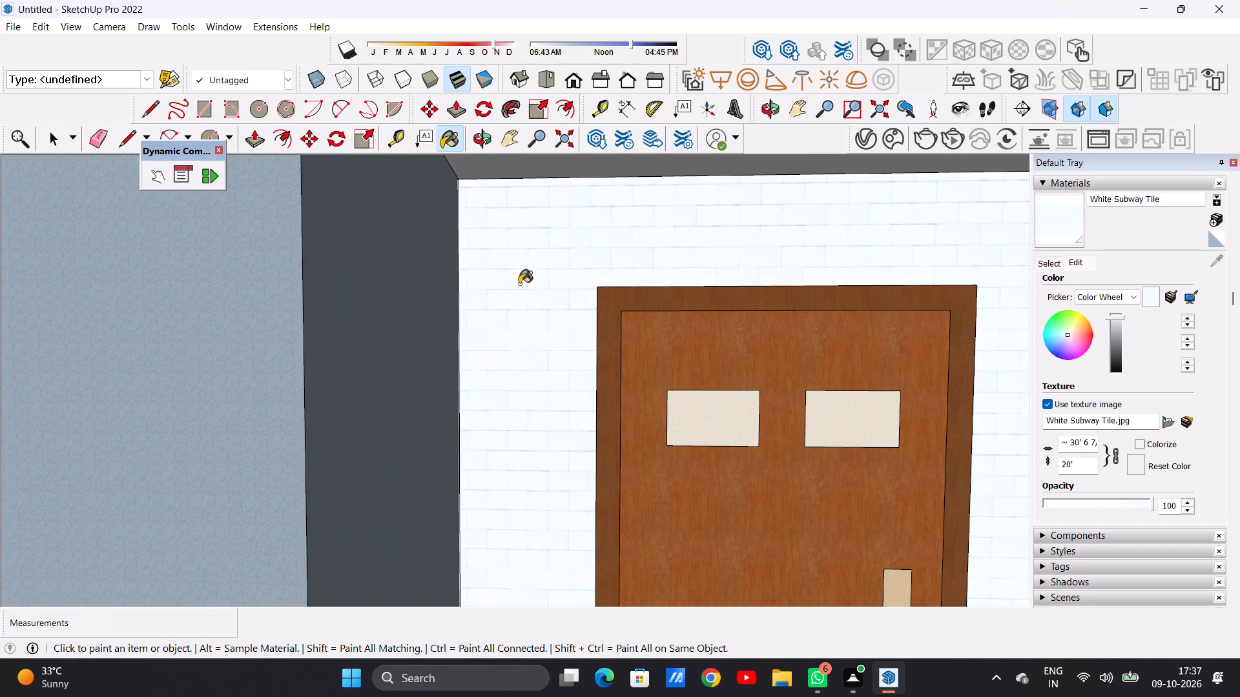
{"action": "scroll", "coordinate": [520, 328], "scroll_direction": "down", "scroll_amount": 5}
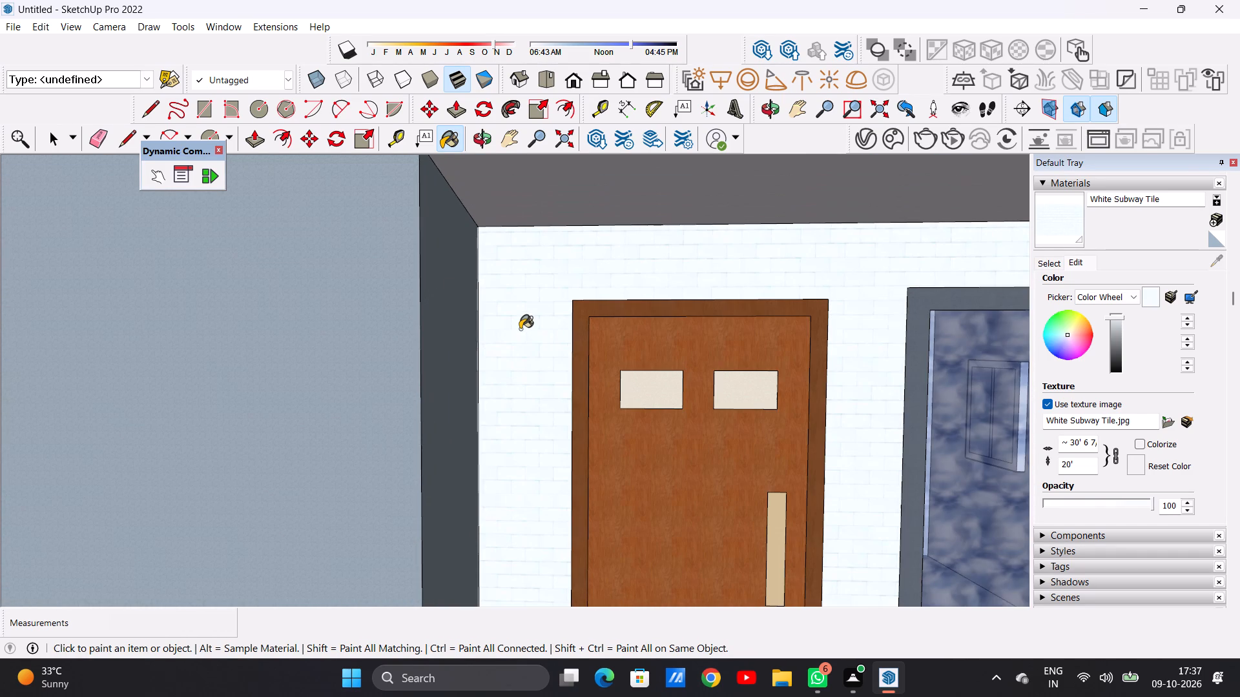
Paint the ground-floor wall around the front door and window, plus the entrance recess's side wall, with White Subway Tile.
{"action": "scroll", "coordinate": [521, 352], "scroll_direction": "down", "scroll_amount": 18}
{"action": "scroll", "coordinate": [641, 489], "scroll_direction": "up", "scroll_amount": 10}
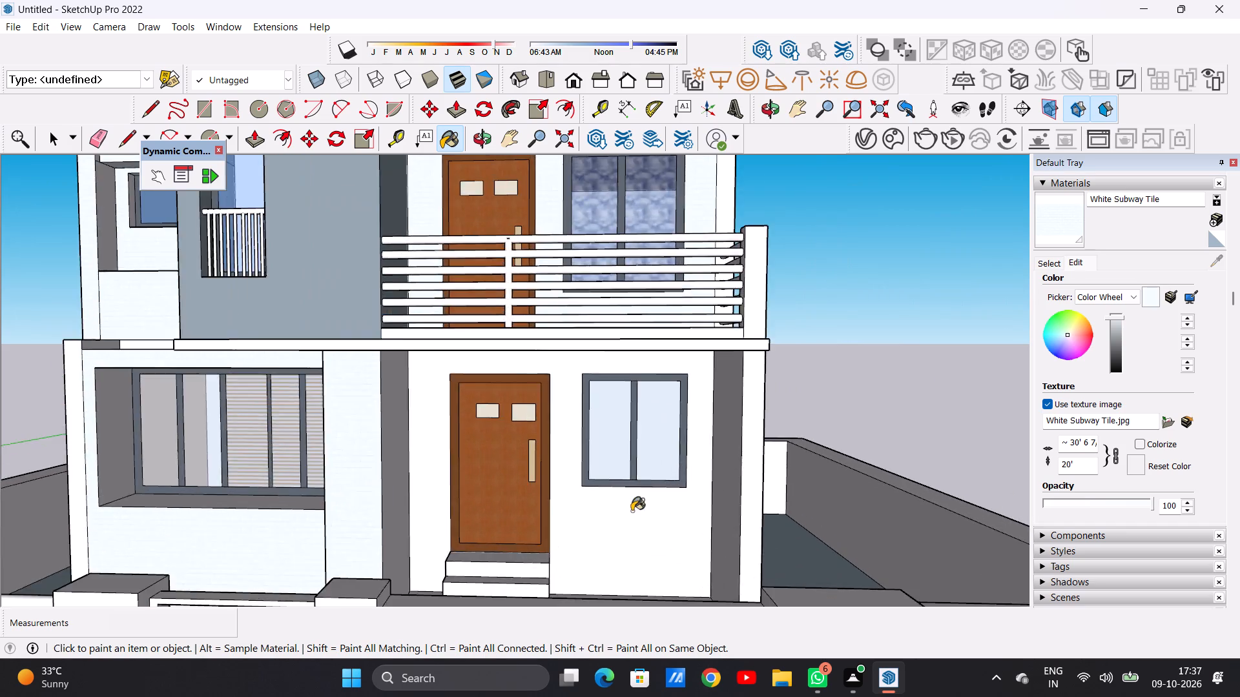
{"action": "scroll", "coordinate": [632, 511], "scroll_direction": "up", "scroll_amount": 12}
{"action": "left_click", "coordinate": [639, 525]}
{"action": "scroll", "coordinate": [635, 527], "scroll_direction": "down", "scroll_amount": 12}
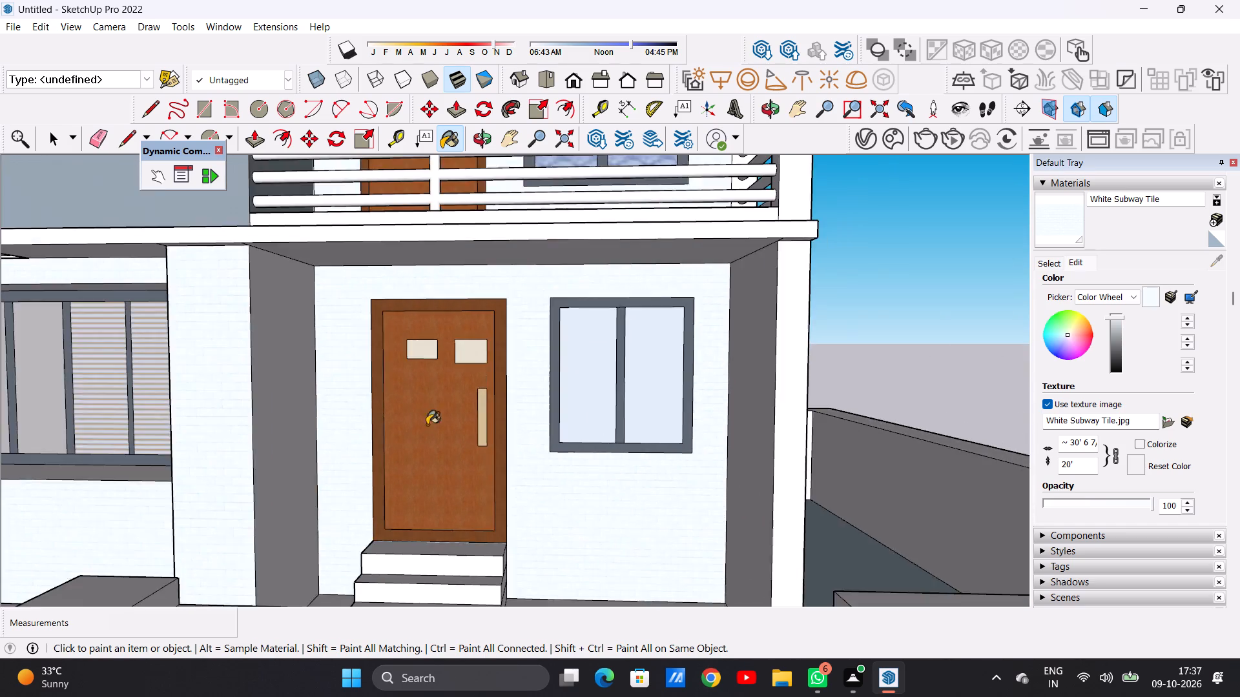
{"action": "scroll", "coordinate": [427, 425], "scroll_direction": "down", "scroll_amount": 9}
{"action": "middle_click_drag", "start_coordinate": [444, 419], "coordinate": [313, 421]}
{"action": "scroll", "coordinate": [382, 390], "scroll_direction": "up", "scroll_amount": 6}
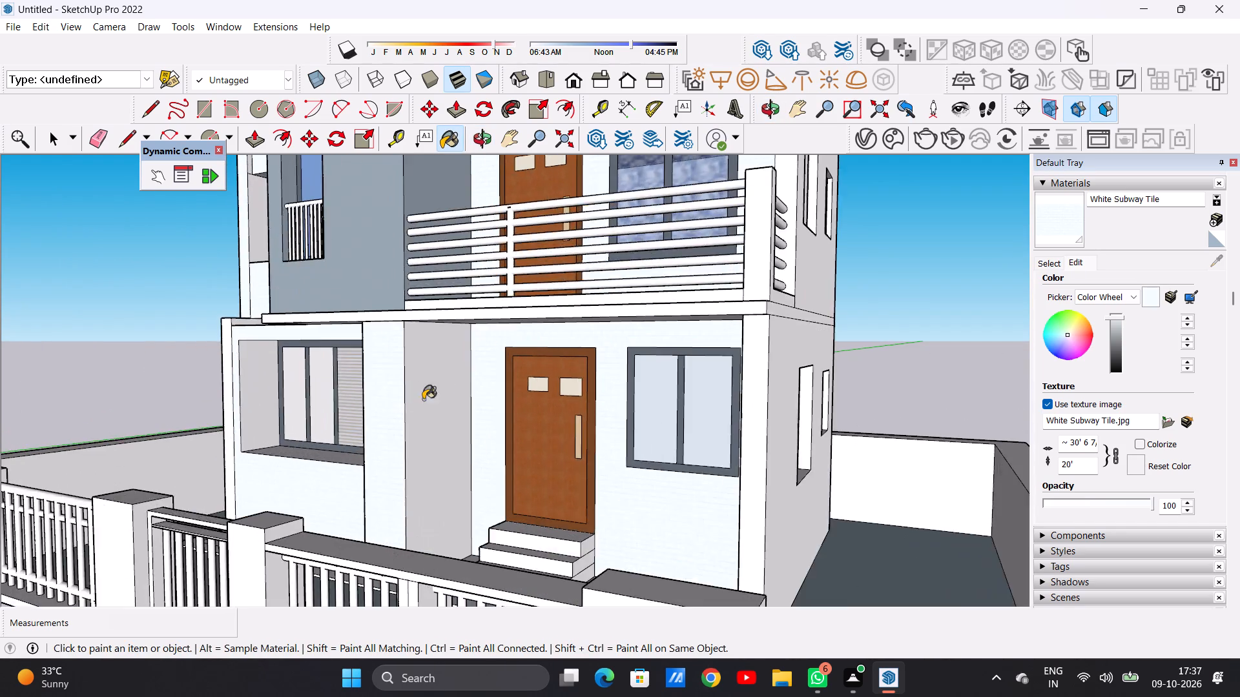
{"action": "scroll", "coordinate": [423, 399], "scroll_direction": "up", "scroll_amount": 12}
{"action": "left_click", "coordinate": [395, 410]}
Paint the ground-floor outer side wall with the two narrow windows and the adjoining front corner strip with White Subway Tile.
{"action": "scroll", "coordinate": [420, 434], "scroll_direction": "down", "scroll_amount": 11}
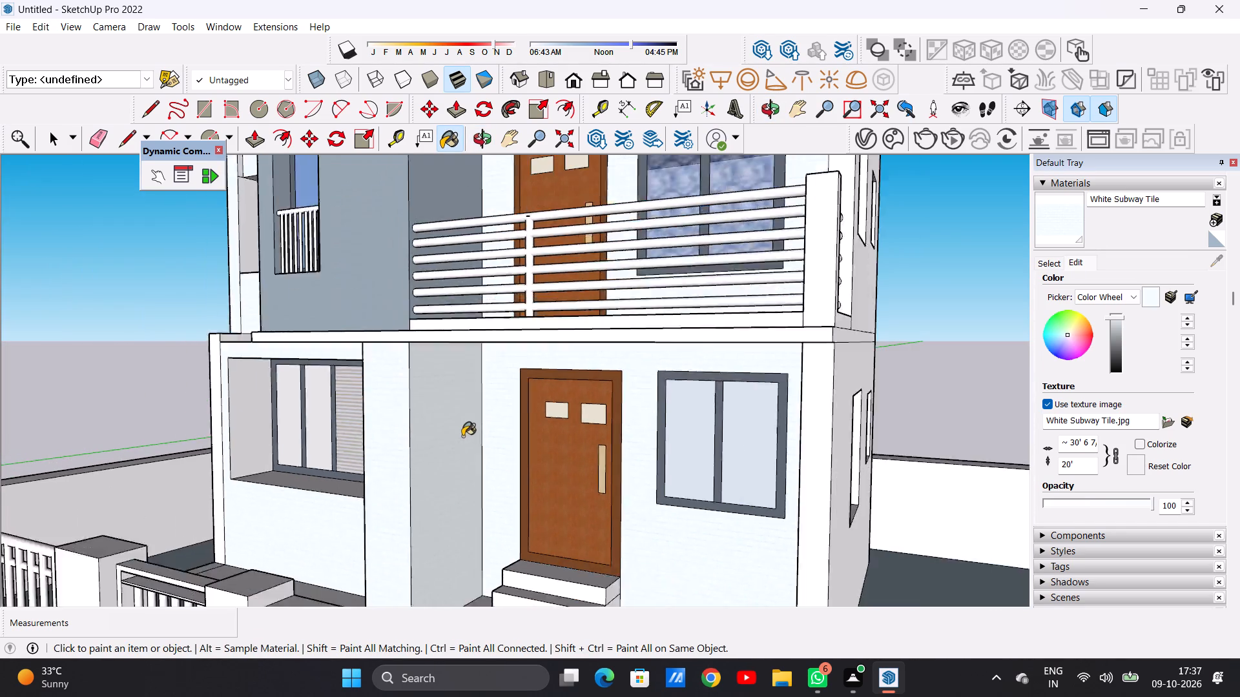
{"action": "scroll", "coordinate": [462, 436], "scroll_direction": "down", "scroll_amount": 10}
{"action": "scroll", "coordinate": [630, 455], "scroll_direction": "up", "scroll_amount": 1}
{"action": "scroll", "coordinate": [626, 455], "scroll_direction": "down", "scroll_amount": 1}
{"action": "scroll", "coordinate": [625, 455], "scroll_direction": "up", "scroll_amount": 4}
{"action": "scroll", "coordinate": [557, 432], "scroll_direction": "up", "scroll_amount": 8}
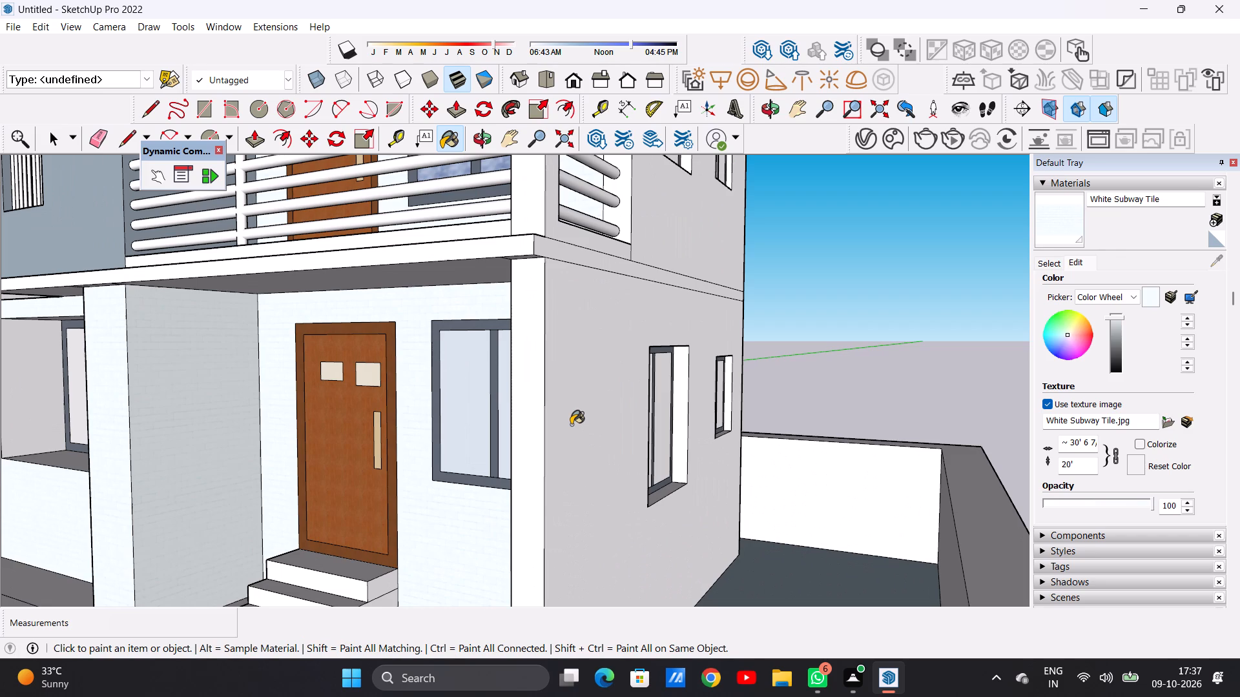
{"action": "left_click", "coordinate": [571, 425]}
{"action": "left_click", "coordinate": [533, 452]}
Paint the first-floor outer side wall and the narrow front strip beside the balcony railing with White Subway Tile.
{"action": "scroll", "coordinate": [526, 372], "scroll_direction": "down", "scroll_amount": 14}
{"action": "scroll", "coordinate": [571, 289], "scroll_direction": "up", "scroll_amount": 8}
{"action": "scroll", "coordinate": [579, 342], "scroll_direction": "up", "scroll_amount": 7}
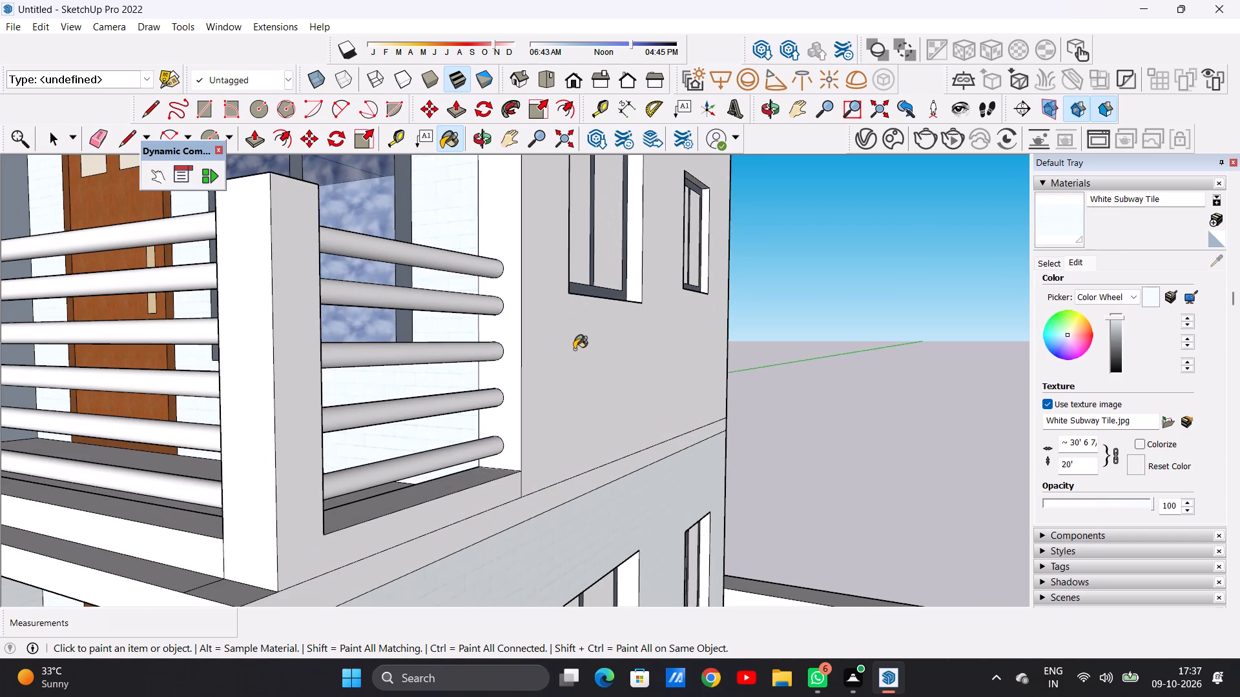
{"action": "left_click", "coordinate": [573, 350]}
{"action": "left_click", "coordinate": [509, 244]}
{"action": "scroll", "coordinate": [523, 312], "scroll_direction": "down", "scroll_amount": 20}
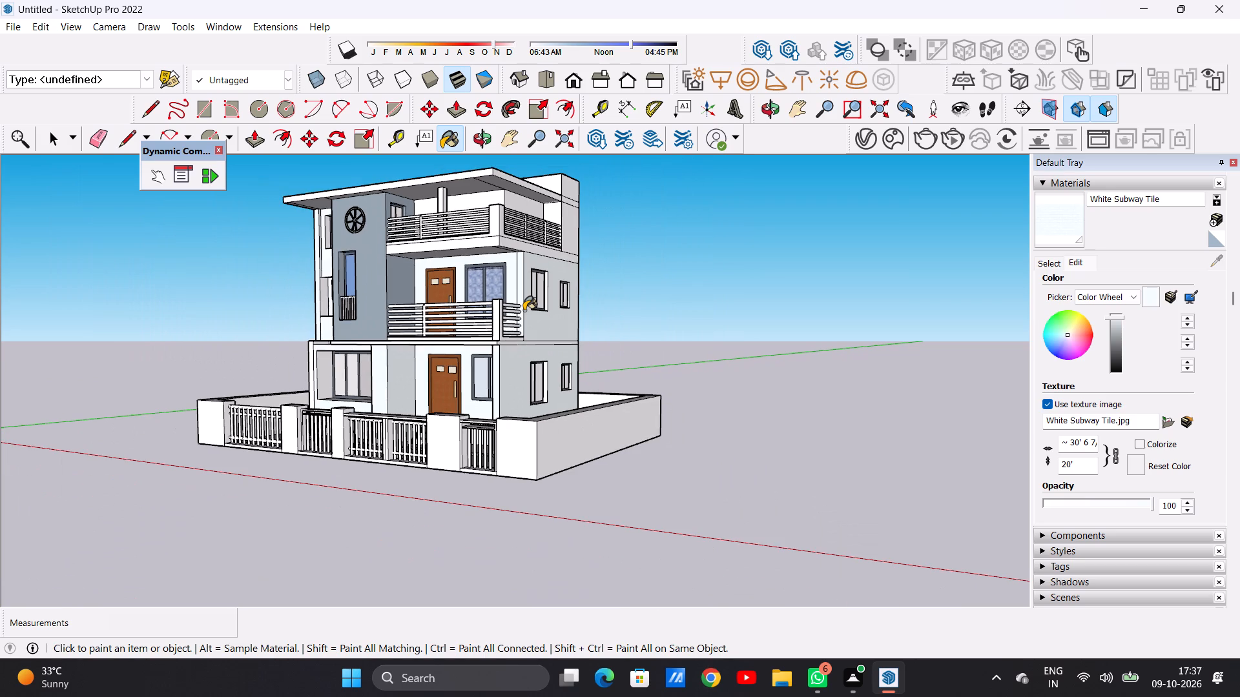
Paint the front and side faces of the first-floor balcony's corner post with White Subway Tile.
{"action": "scroll", "coordinate": [515, 293], "scroll_direction": "up", "scroll_amount": 3}
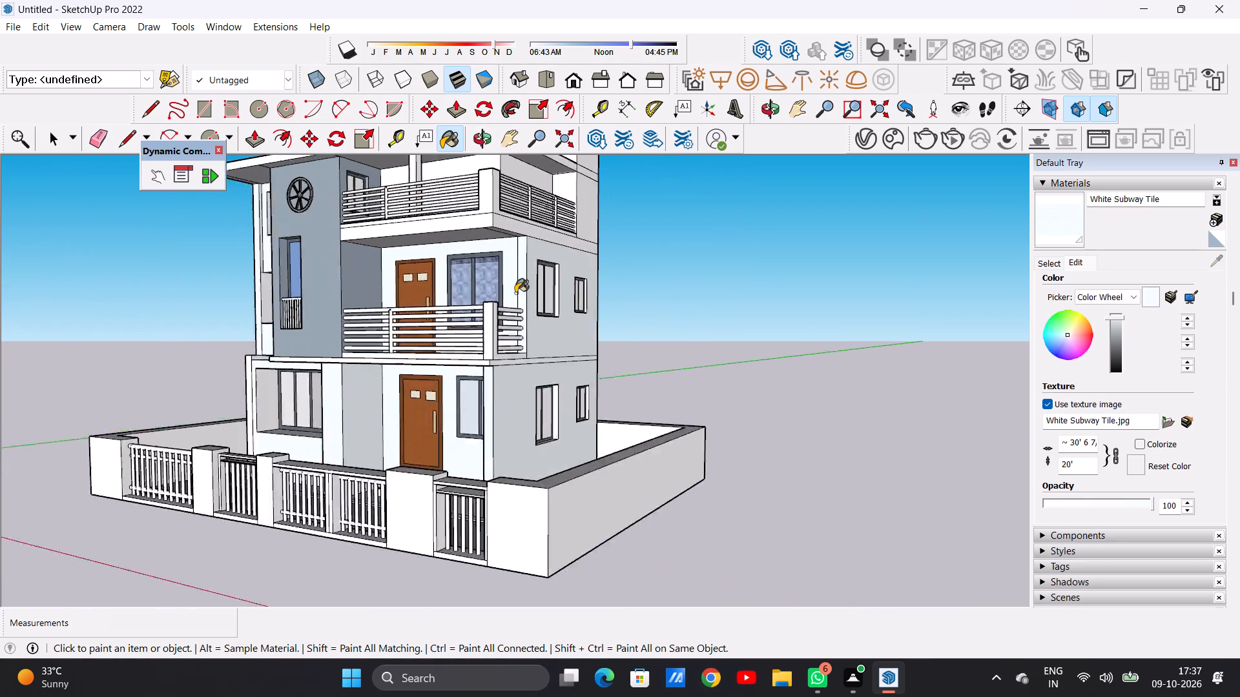
{"action": "scroll", "coordinate": [515, 293], "scroll_direction": "up", "scroll_amount": 3}
{"action": "middle_click_drag", "start_coordinate": [526, 292], "coordinate": [556, 358]}
{"action": "scroll", "coordinate": [524, 351], "scroll_direction": "up", "scroll_amount": 7}
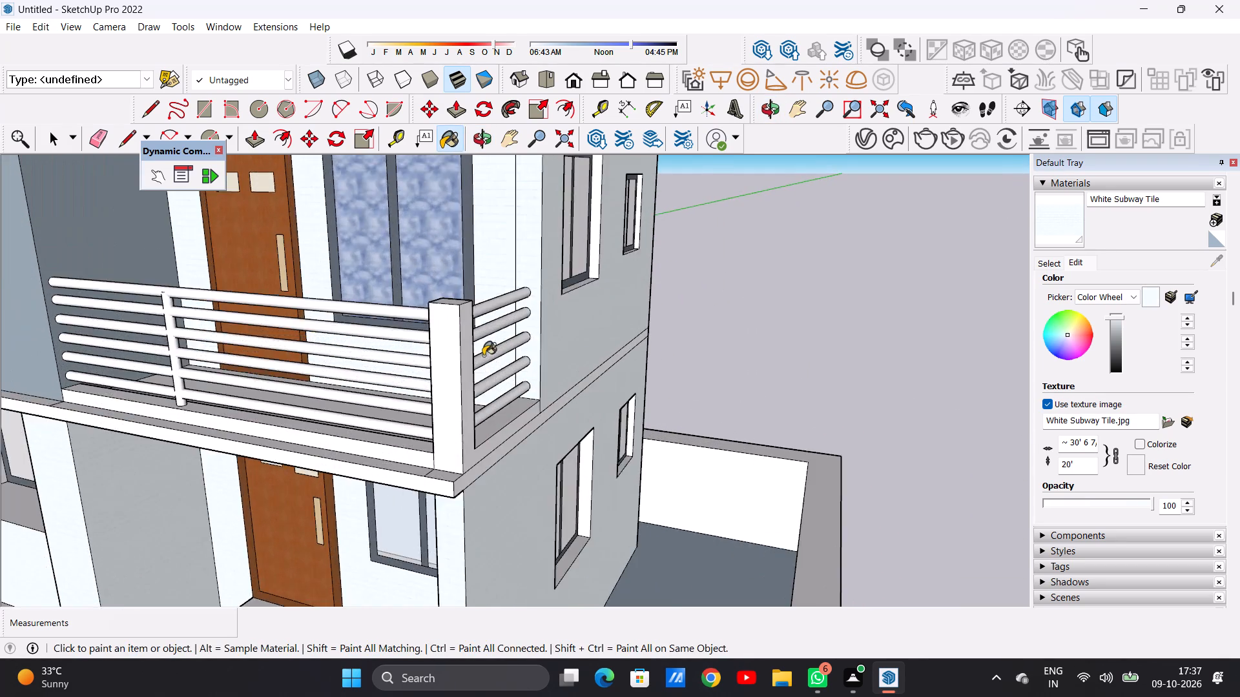
{"action": "scroll", "coordinate": [483, 356], "scroll_direction": "up", "scroll_amount": 5}
{"action": "left_click", "coordinate": [425, 388]}
{"action": "left_click", "coordinate": [452, 381]}
{"action": "scroll", "coordinate": [425, 401], "scroll_direction": "down", "scroll_amount": 4}
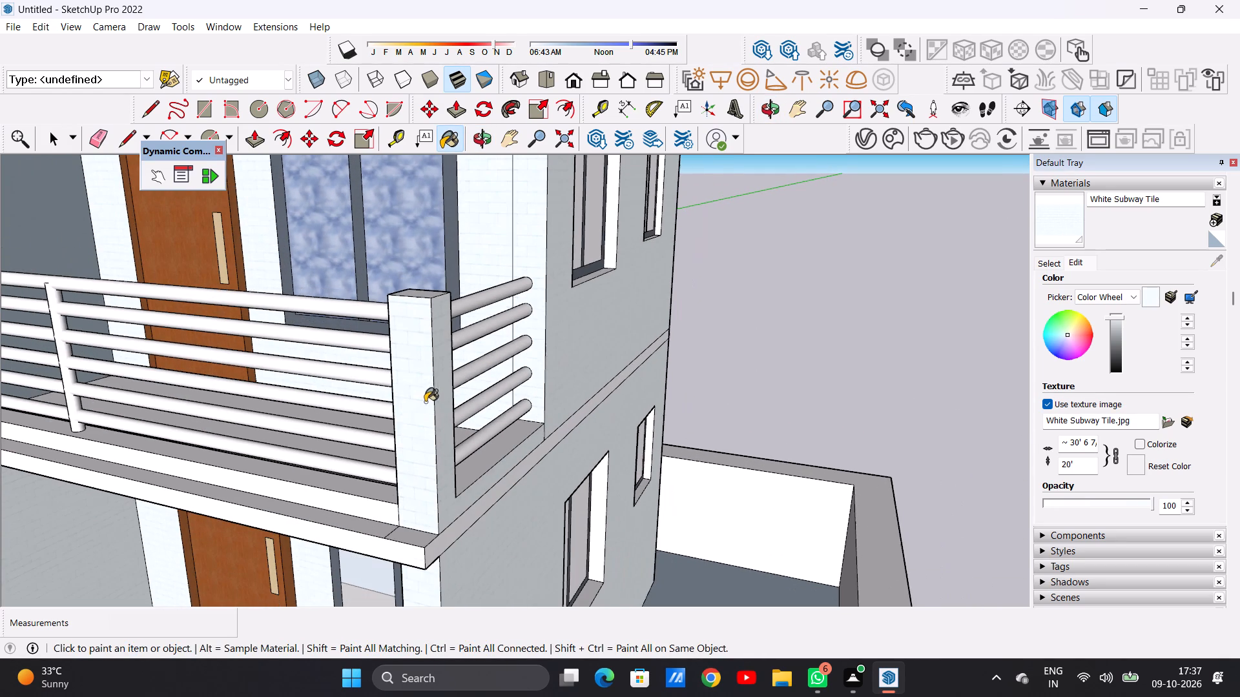
Paint the top floor's side wall behind the balcony and its adjoining large rear wall panel with White Subway Tile.
{"action": "scroll", "coordinate": [416, 398], "scroll_direction": "down", "scroll_amount": 19}
{"action": "middle_click_drag", "start_coordinate": [507, 382], "coordinate": [184, 384]}
{"action": "middle_click_drag", "start_coordinate": [535, 398], "coordinate": [325, 304]}
{"action": "scroll", "coordinate": [491, 224], "scroll_direction": "up", "scroll_amount": 16}
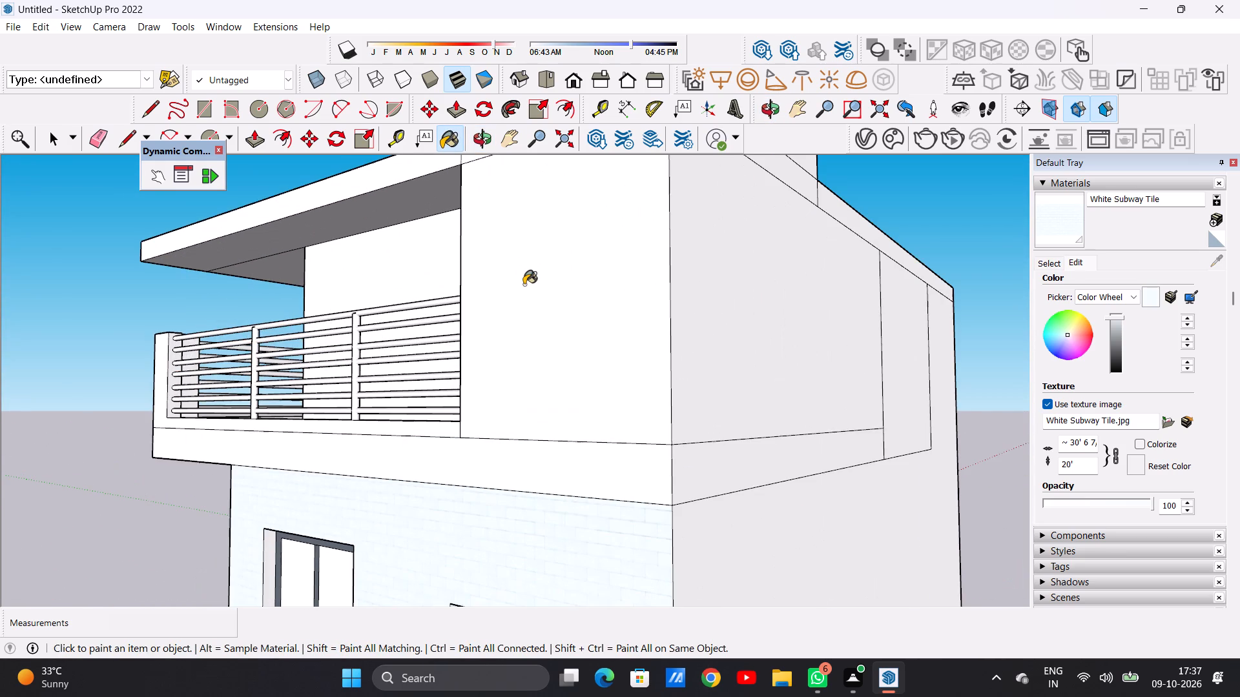
{"action": "left_click", "coordinate": [524, 285]}
{"action": "left_click", "coordinate": [718, 311]}
Paint the rooftop block's side and rear faces and the roof slab edges directly beneath them with White Subway Tile.
{"action": "scroll", "coordinate": [555, 355], "scroll_direction": "down", "scroll_amount": 8}
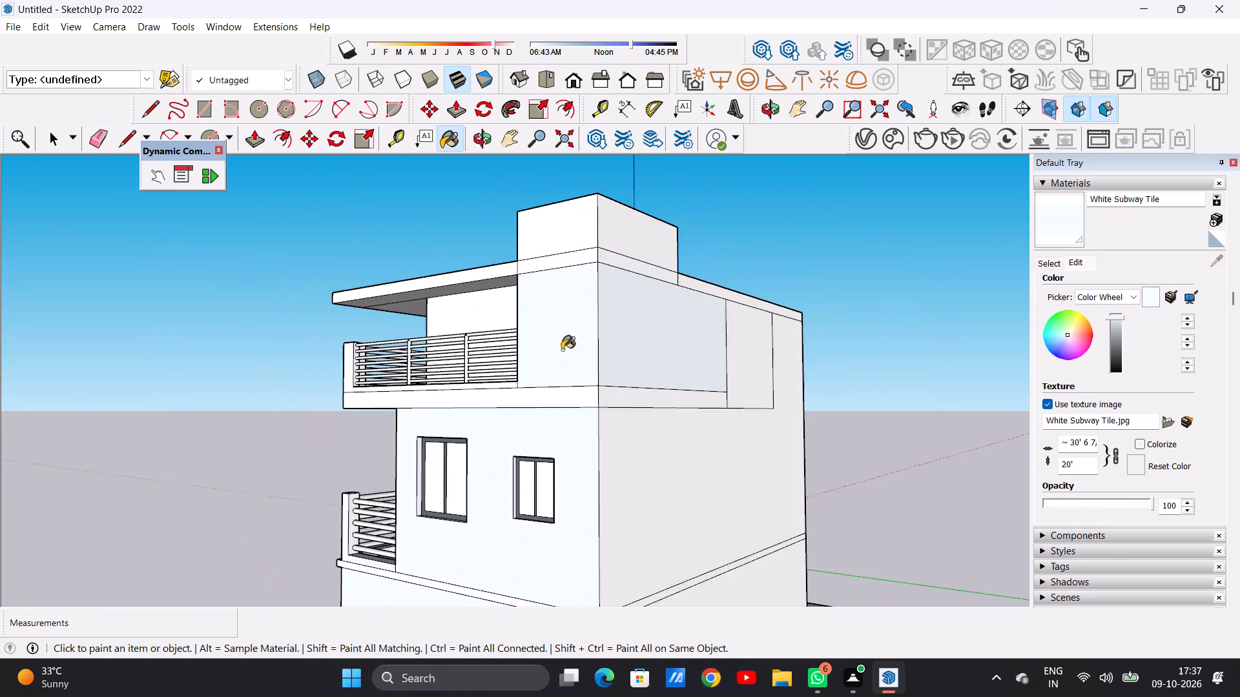
{"action": "scroll", "coordinate": [562, 350], "scroll_direction": "down", "scroll_amount": 6}
{"action": "scroll", "coordinate": [560, 256], "scroll_direction": "up", "scroll_amount": 12}
{"action": "left_click", "coordinate": [560, 256]}
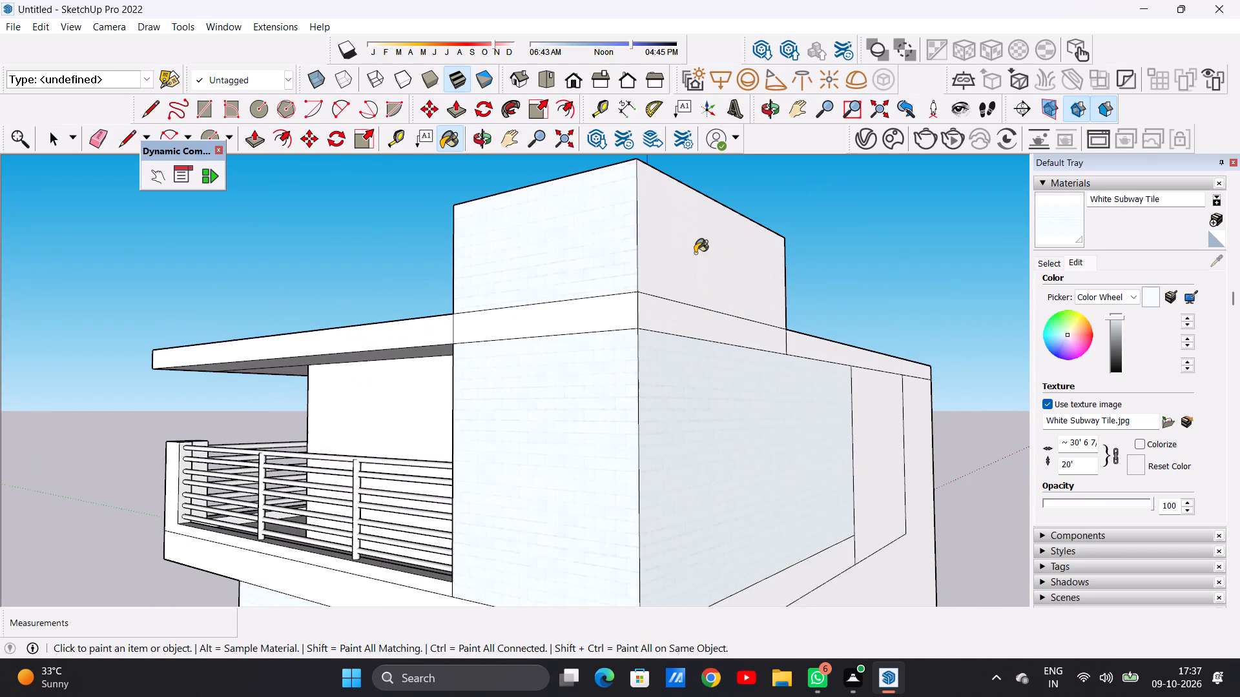
{"action": "left_click", "coordinate": [697, 253]}
{"action": "scroll", "coordinate": [557, 300], "scroll_direction": "down", "scroll_amount": 5}
{"action": "scroll", "coordinate": [555, 300], "scroll_direction": "up", "scroll_amount": 6}
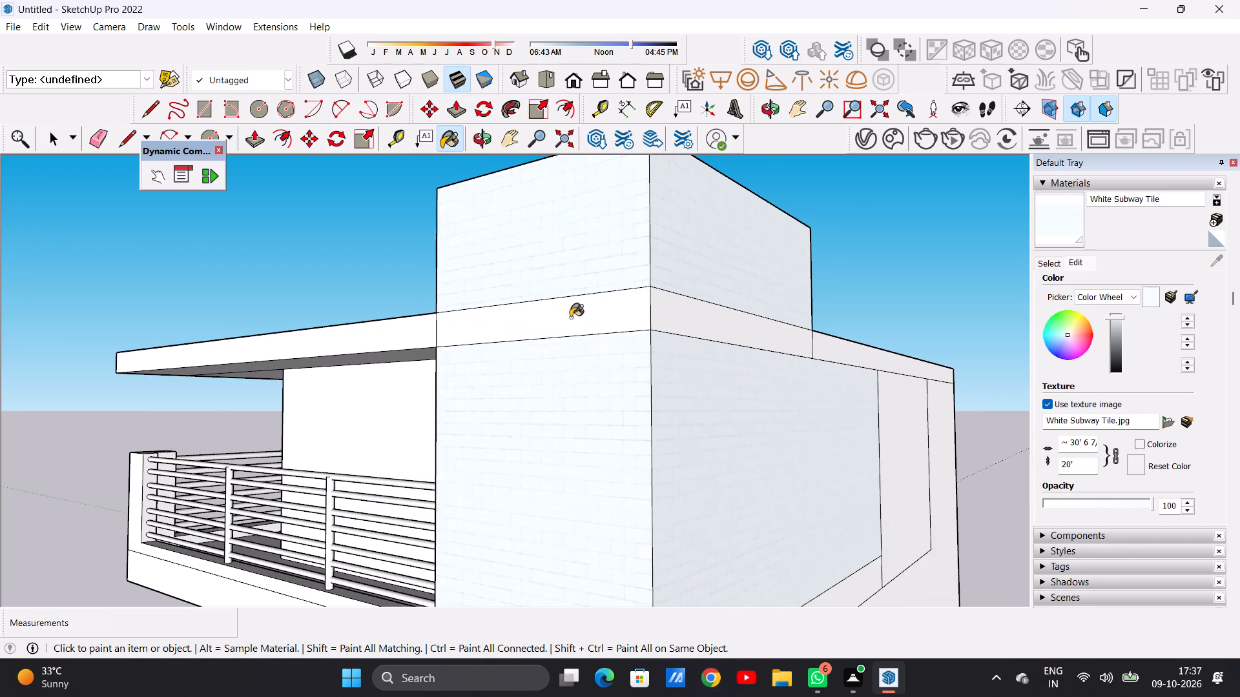
{"action": "left_click", "coordinate": [570, 318]}
{"action": "left_click", "coordinate": [685, 320]}
Paint the narrow top-floor rear panel, the remaining rear roof edge and the surrounding rear wall with White Subway Tile.
{"action": "scroll", "coordinate": [591, 343], "scroll_direction": "down", "scroll_amount": 14}
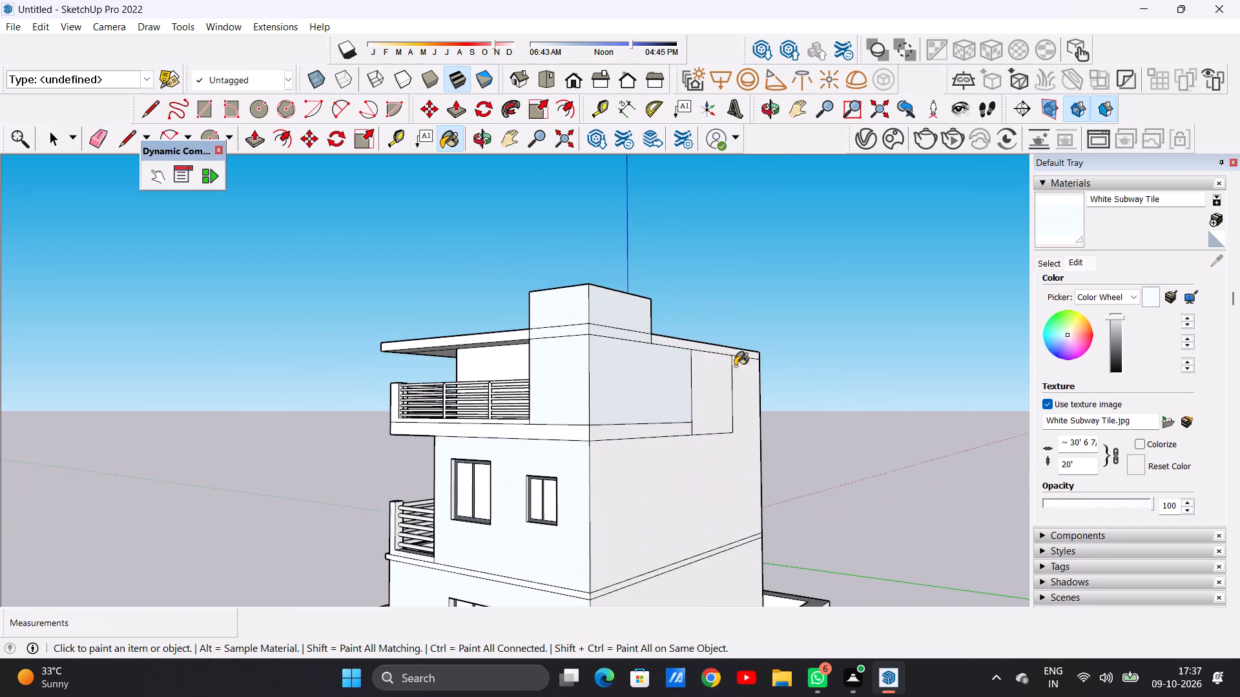
{"action": "scroll", "coordinate": [730, 383], "scroll_direction": "up", "scroll_amount": 13}
{"action": "left_click", "coordinate": [684, 404]}
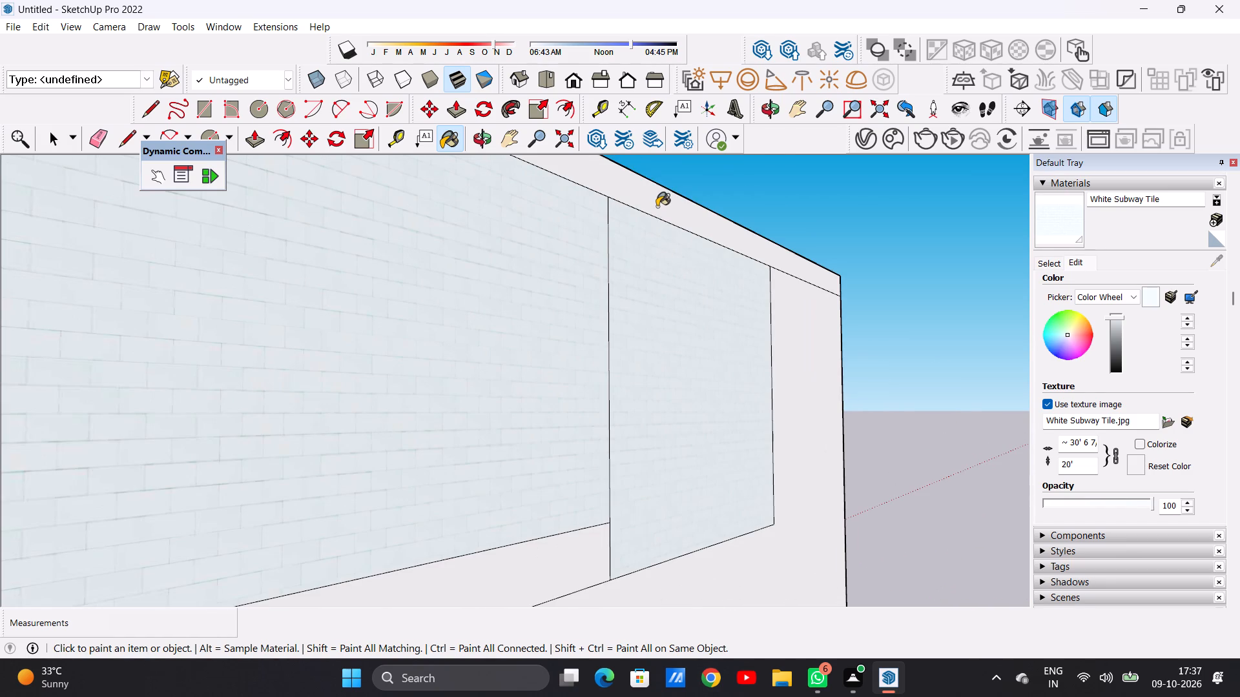
{"action": "left_click", "coordinate": [657, 207]}
{"action": "left_click", "coordinate": [803, 346]}
Paint the floor band below the top floor on the rear and balcony side with White Subway Tile.
{"action": "scroll", "coordinate": [664, 354], "scroll_direction": "down", "scroll_amount": 12}
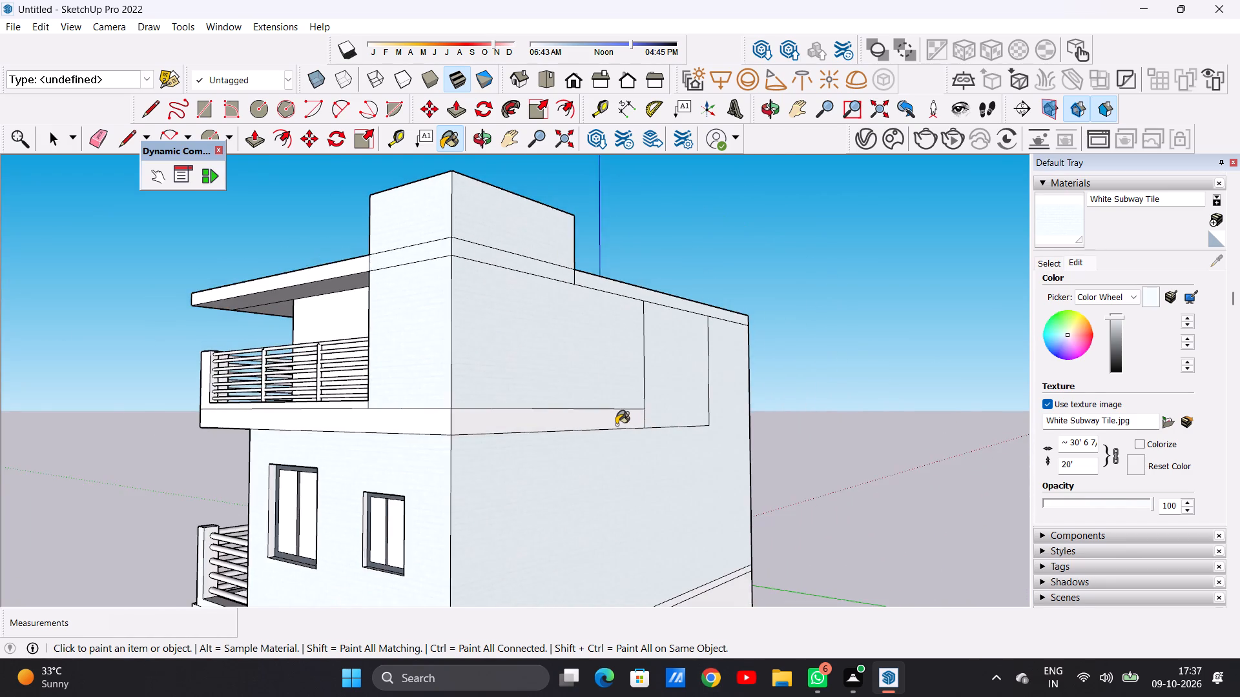
{"action": "scroll", "coordinate": [597, 414], "scroll_direction": "up", "scroll_amount": 6}
{"action": "left_click", "coordinate": [586, 412]}
{"action": "scroll", "coordinate": [555, 406], "scroll_direction": "down", "scroll_amount": 6}
{"action": "scroll", "coordinate": [461, 412], "scroll_direction": "up", "scroll_amount": 7}
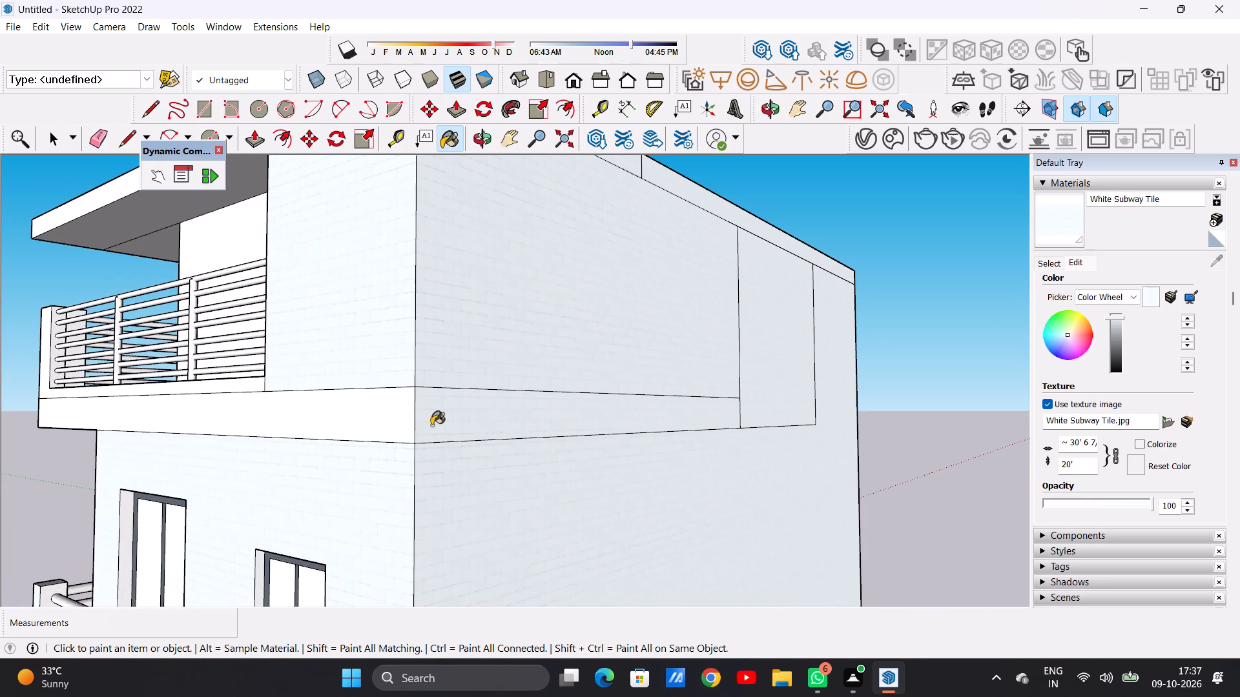
{"action": "left_click", "coordinate": [398, 419]}
{"action": "scroll", "coordinate": [429, 403], "scroll_direction": "down", "scroll_amount": 18}
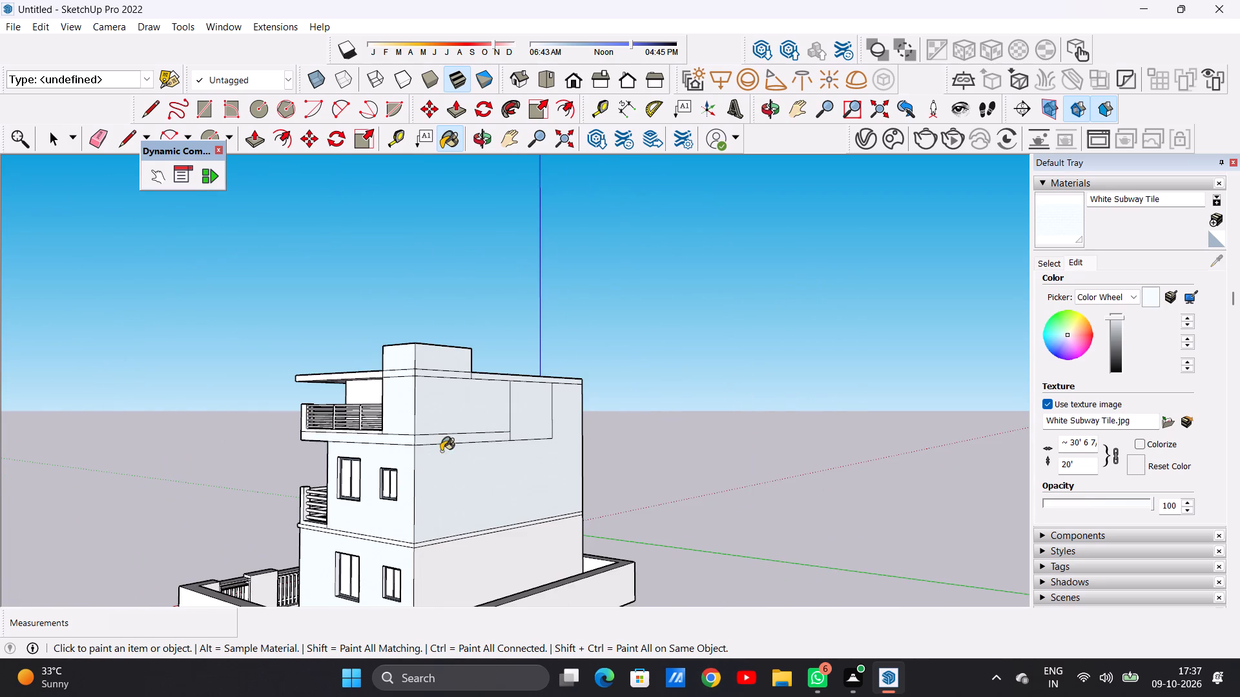
Paint the ground-floor rear wall and the rear and side bands between ground and first floor with White Subway Tile.
{"action": "left_click", "coordinate": [464, 567]}
{"action": "scroll", "coordinate": [446, 563], "scroll_direction": "up", "scroll_amount": 7}
{"action": "scroll", "coordinate": [385, 534], "scroll_direction": "up", "scroll_amount": 10}
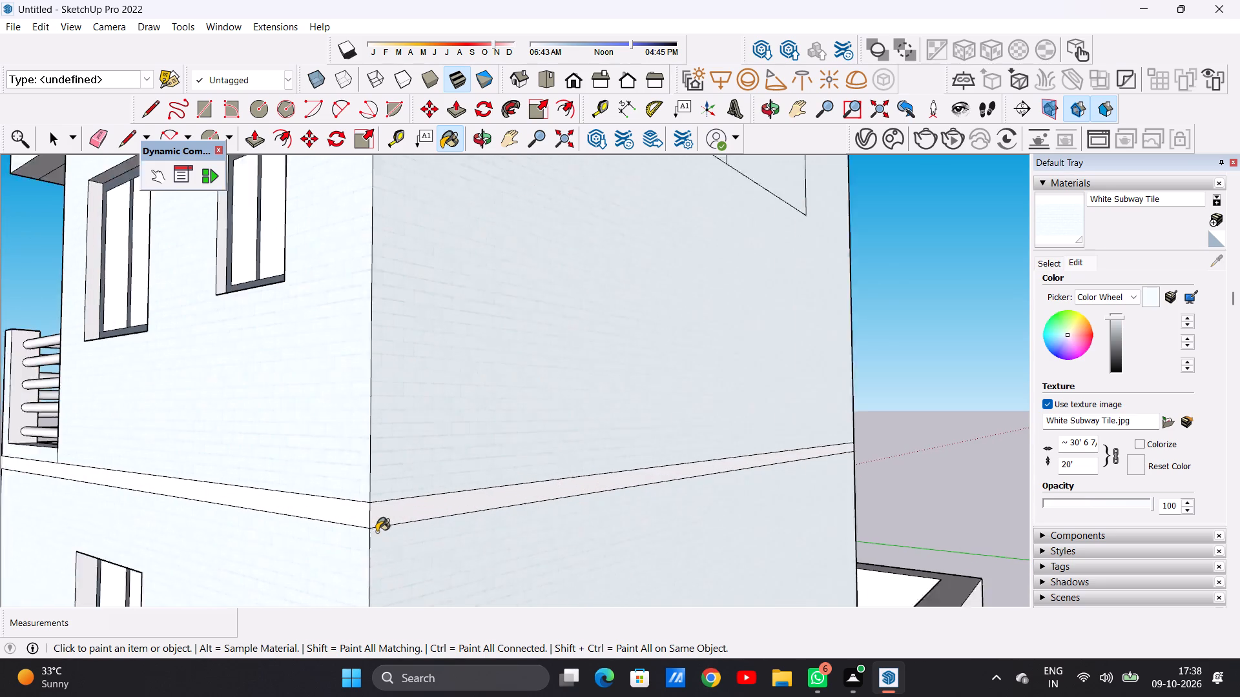
{"action": "scroll", "coordinate": [377, 532], "scroll_direction": "up", "scroll_amount": 2}
{"action": "left_click", "coordinate": [384, 510]}
{"action": "left_click", "coordinate": [353, 508]}
{"action": "scroll", "coordinate": [448, 528], "scroll_direction": "down", "scroll_amount": 10}
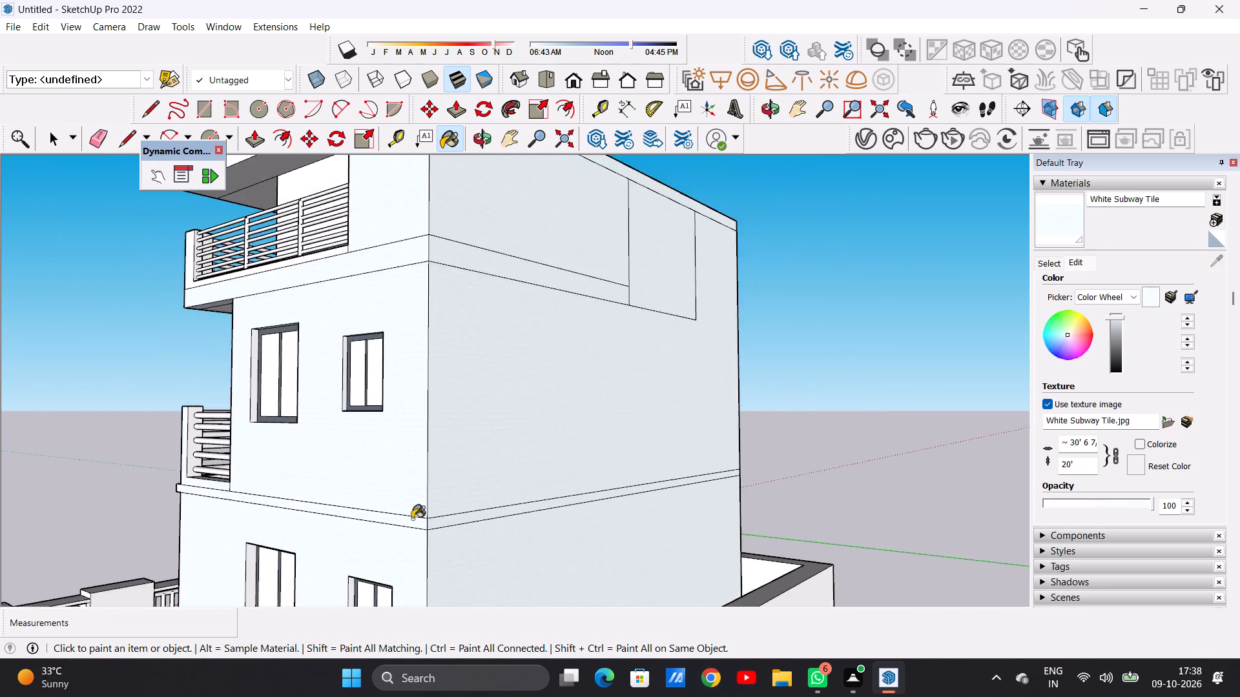
Paint the opposite windowless side's upper wall, ground-floor wall and the band between them with White Subway Tile.
{"action": "scroll", "coordinate": [412, 519], "scroll_direction": "down", "scroll_amount": 14}
{"action": "middle_click_drag", "start_coordinate": [446, 509], "coordinate": [48, 510]}
{"action": "middle_click_drag", "start_coordinate": [579, 513], "coordinate": [338, 512]}
{"action": "scroll", "coordinate": [472, 450], "scroll_direction": "up", "scroll_amount": 14}
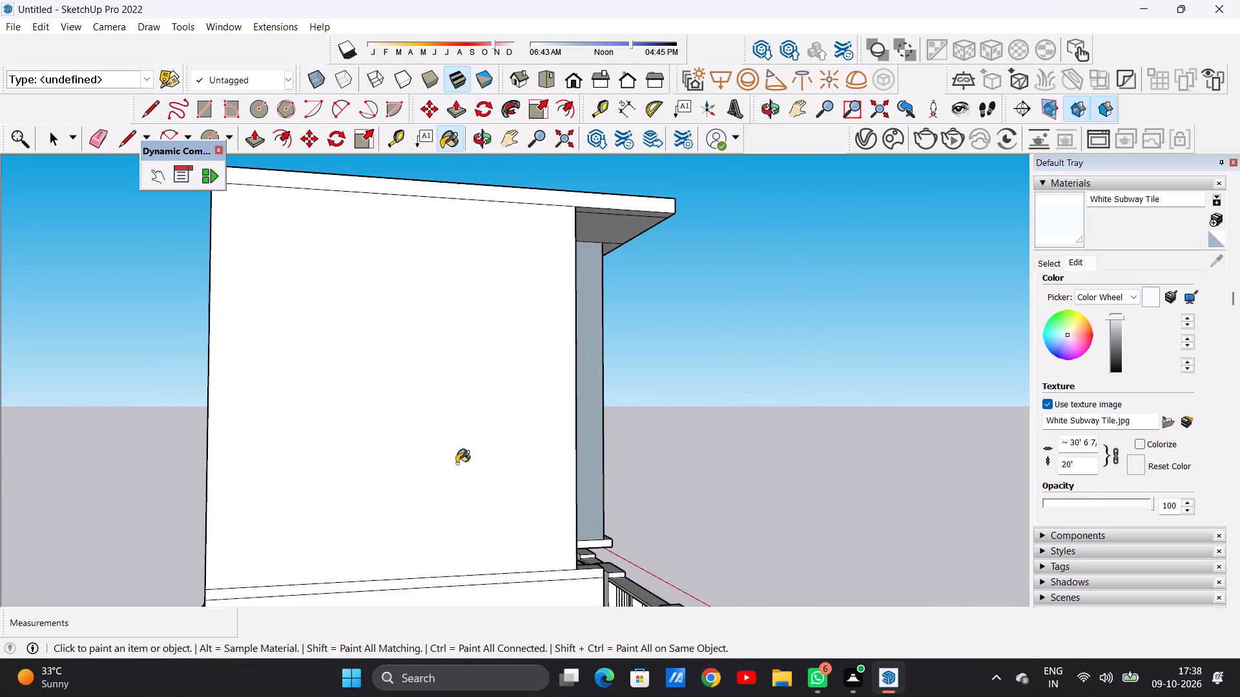
{"action": "left_click", "coordinate": [454, 463]}
{"action": "scroll", "coordinate": [462, 465], "scroll_direction": "down", "scroll_amount": 11}
{"action": "scroll", "coordinate": [490, 538], "scroll_direction": "up", "scroll_amount": 7}
{"action": "left_click", "coordinate": [477, 536]}
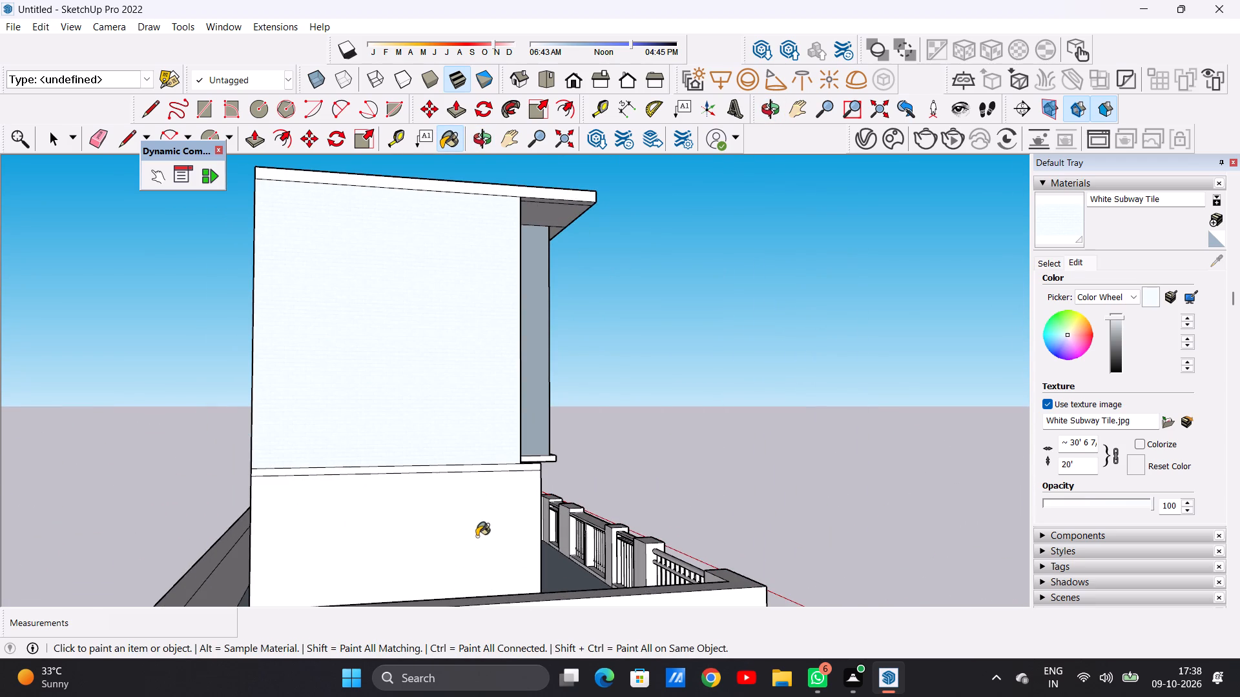
{"action": "scroll", "coordinate": [459, 486], "scroll_direction": "up", "scroll_amount": 8}
{"action": "scroll", "coordinate": [515, 466], "scroll_direction": "down", "scroll_amount": 1}
{"action": "scroll", "coordinate": [515, 466], "scroll_direction": "up", "scroll_amount": 2}
{"action": "left_click", "coordinate": [518, 454]}
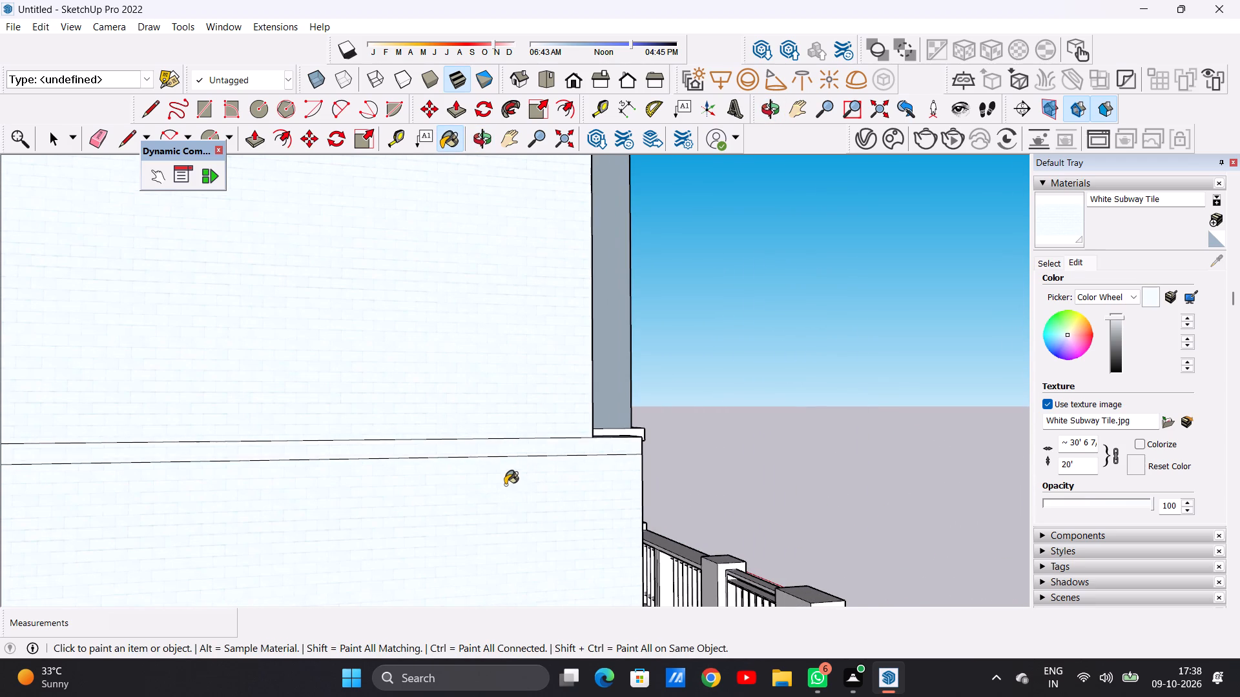
Examine the tiled walls up close at the ground-floor side and across the whole front facade.
{"action": "scroll", "coordinate": [505, 485], "scroll_direction": "down", "scroll_amount": 20}
{"action": "middle_click_drag", "start_coordinate": [566, 474], "coordinate": [35, 443]}
{"action": "middle_click_drag", "start_coordinate": [479, 448], "coordinate": [338, 531]}
{"action": "scroll", "coordinate": [638, 469], "scroll_direction": "up", "scroll_amount": 7}
{"action": "scroll", "coordinate": [557, 492], "scroll_direction": "up", "scroll_amount": 10}
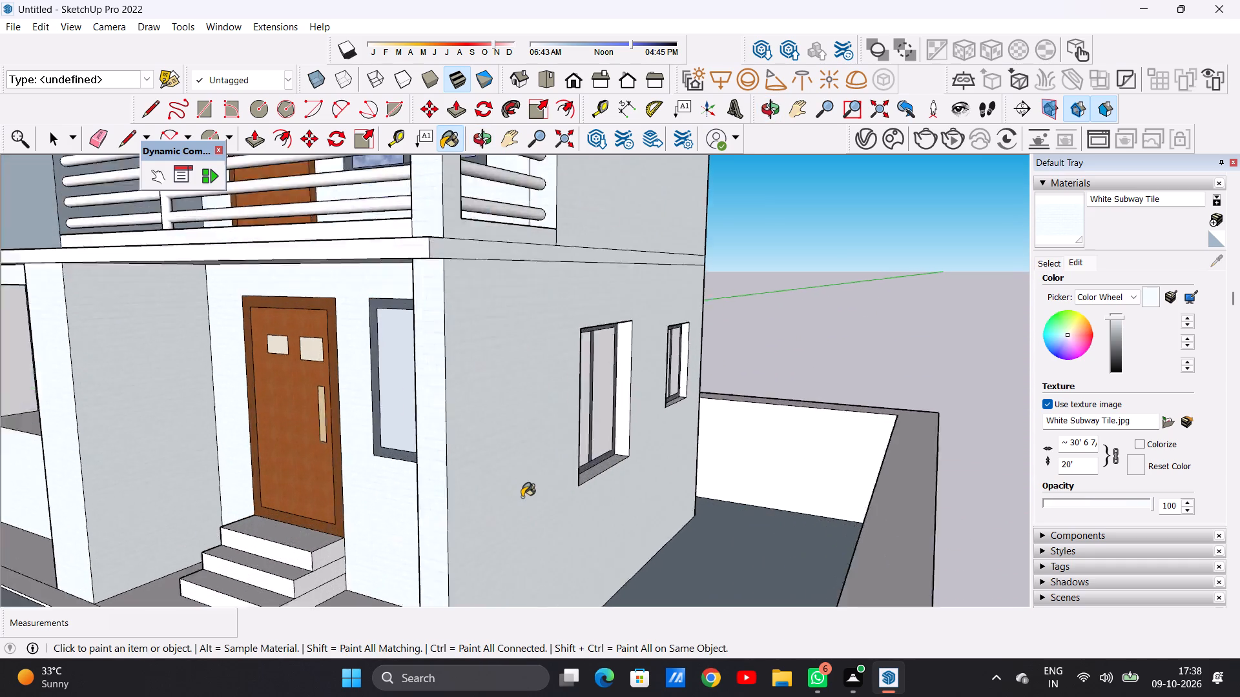
{"action": "scroll", "coordinate": [522, 497], "scroll_direction": "up", "scroll_amount": 20}
{"action": "scroll", "coordinate": [522, 497], "scroll_direction": "up", "scroll_amount": 6}
{"action": "scroll", "coordinate": [446, 516], "scroll_direction": "down", "scroll_amount": 5}
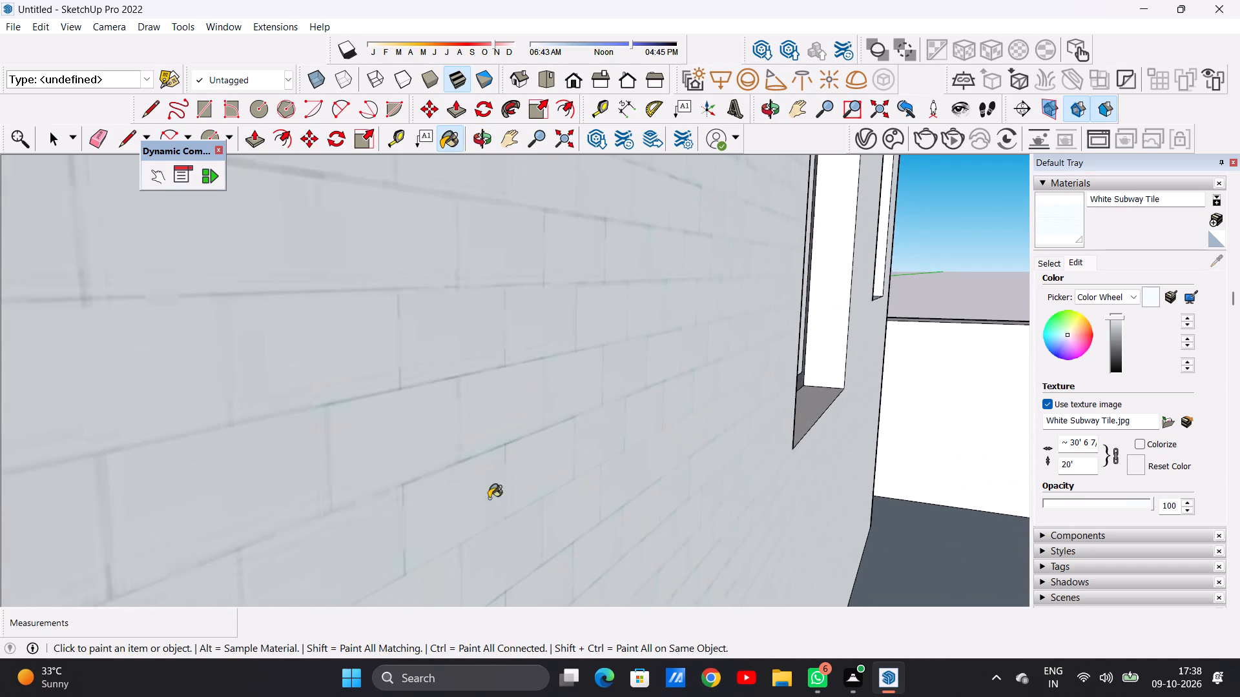
{"action": "scroll", "coordinate": [489, 498], "scroll_direction": "down", "scroll_amount": 6}
{"action": "scroll", "coordinate": [528, 458], "scroll_direction": "down", "scroll_amount": 20}
{"action": "scroll", "coordinate": [528, 458], "scroll_direction": "down", "scroll_amount": 7}
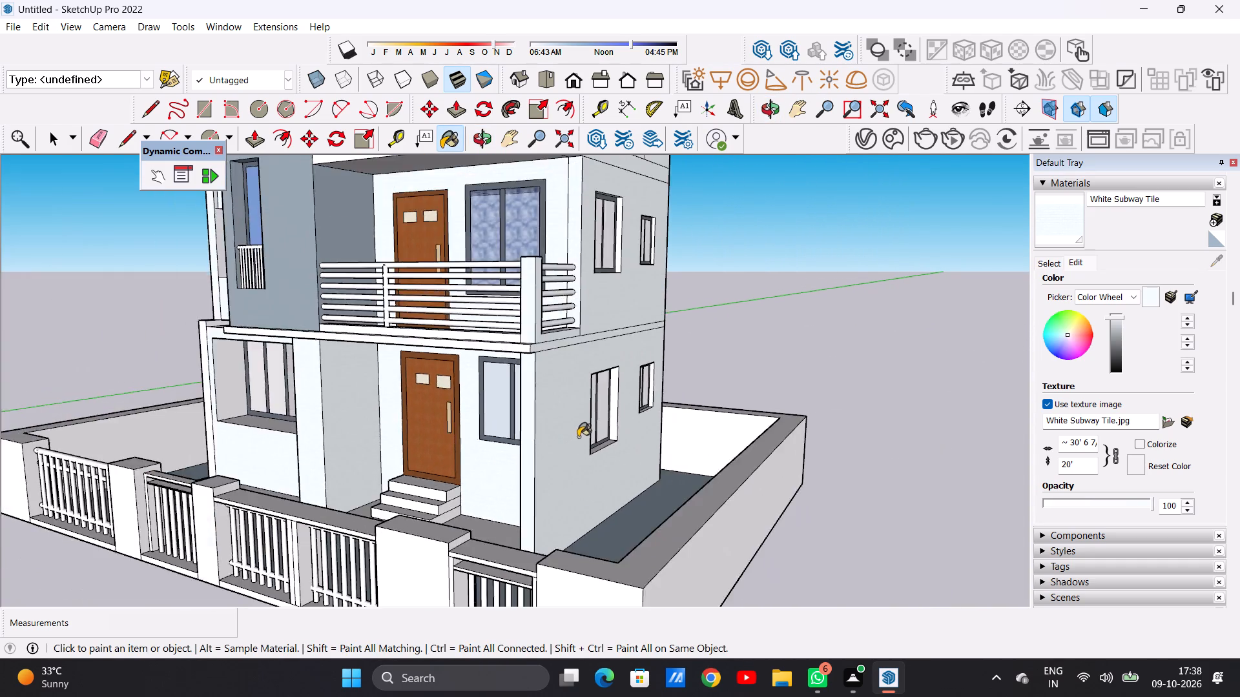
{"action": "scroll", "coordinate": [578, 437], "scroll_direction": "down", "scroll_amount": 4}
{"action": "middle_click_drag", "start_coordinate": [497, 441], "coordinate": [668, 447]}
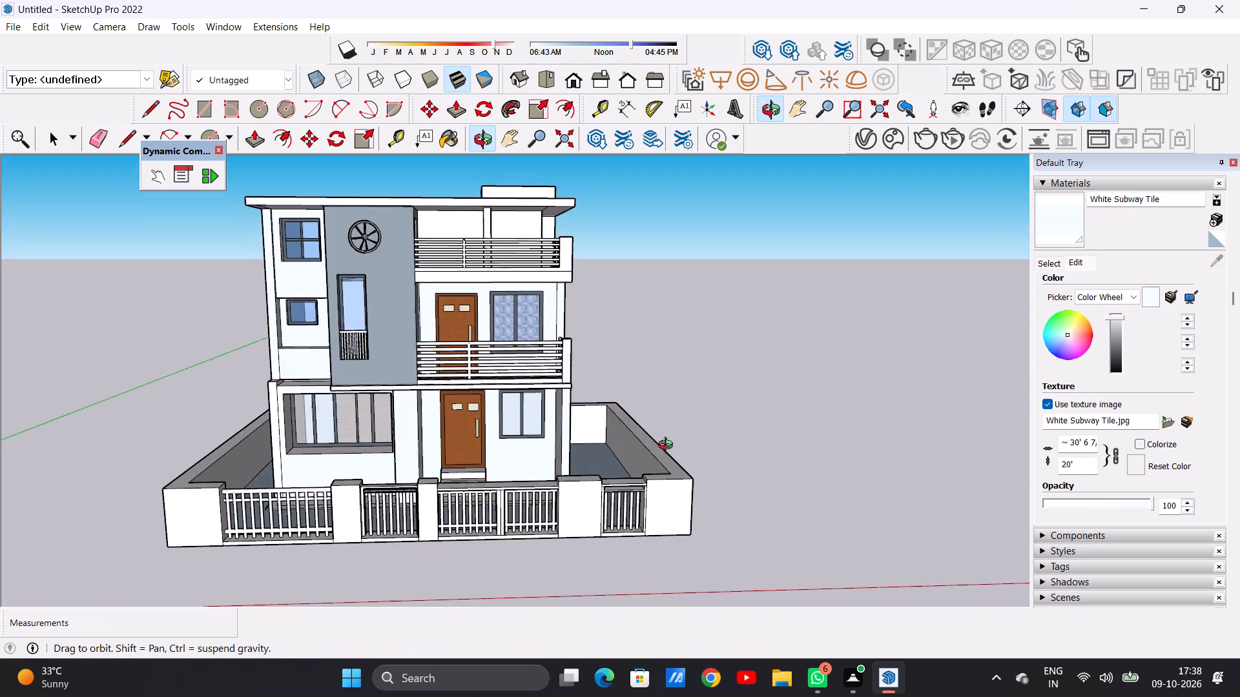
{"action": "middle_click_drag", "start_coordinate": [668, 447], "coordinate": [636, 425]}
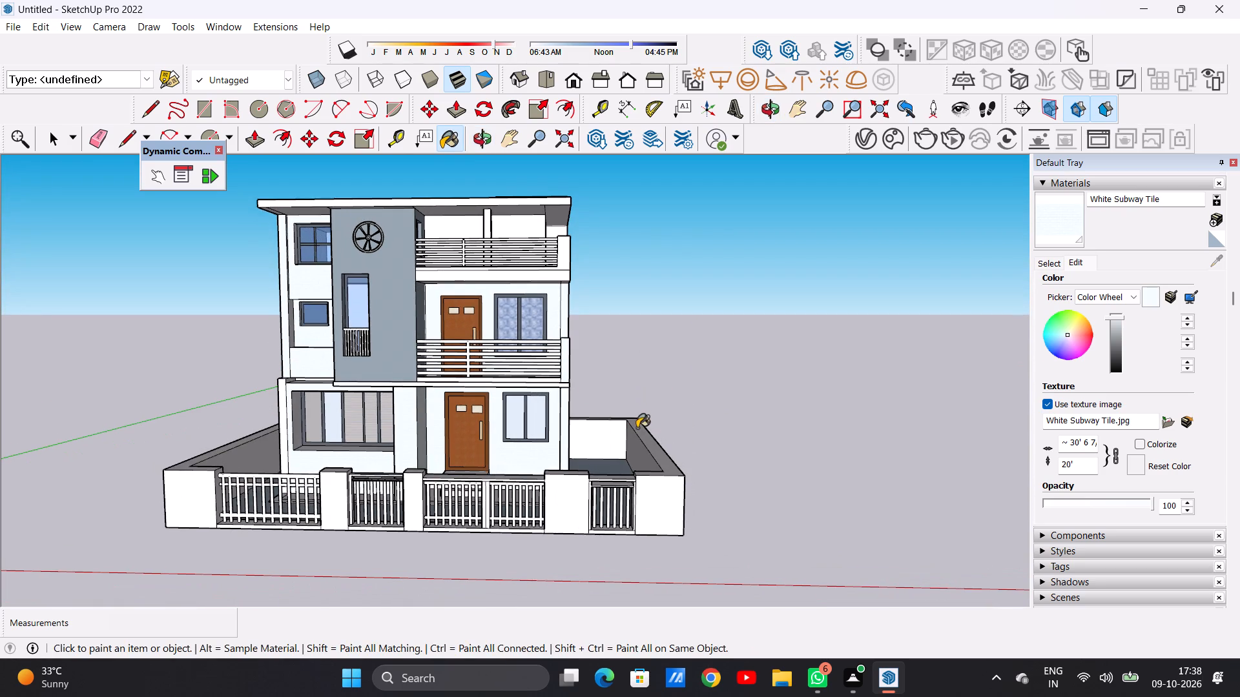
{"action": "scroll", "coordinate": [578, 438], "scroll_direction": "up", "scroll_amount": 7}
{"action": "scroll", "coordinate": [598, 441], "scroll_direction": "down", "scroll_amount": 5}
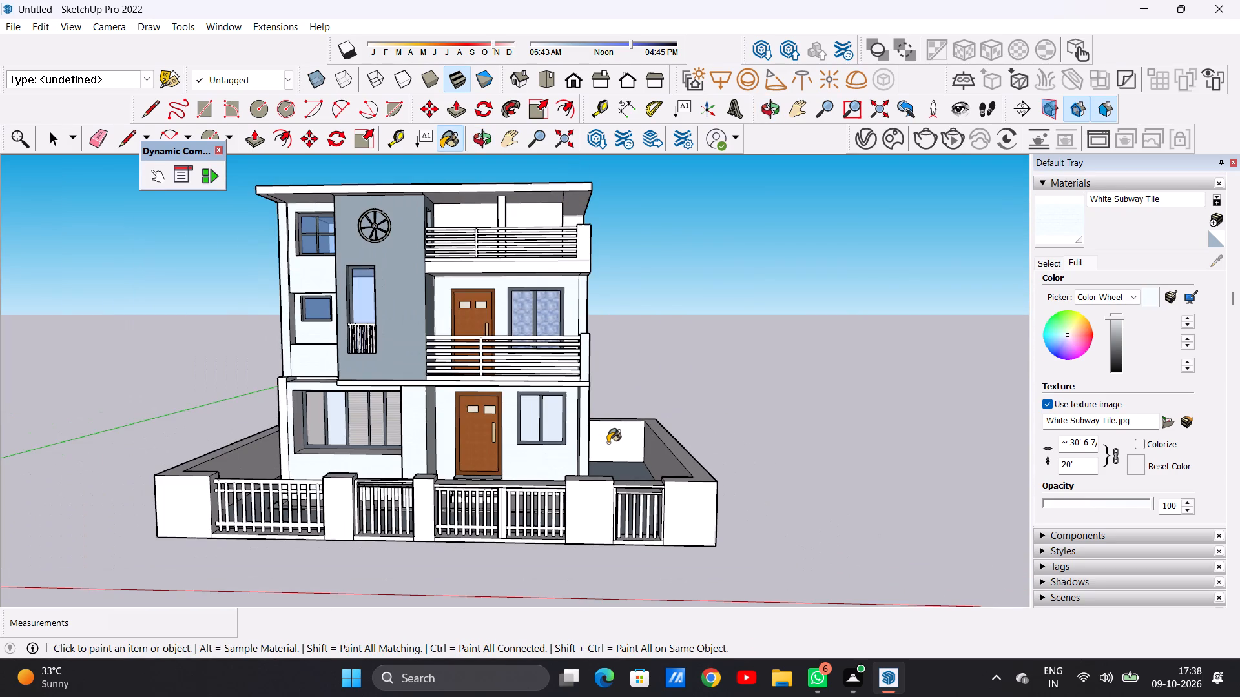
{"action": "scroll", "coordinate": [608, 443], "scroll_direction": "down", "scroll_amount": 4}
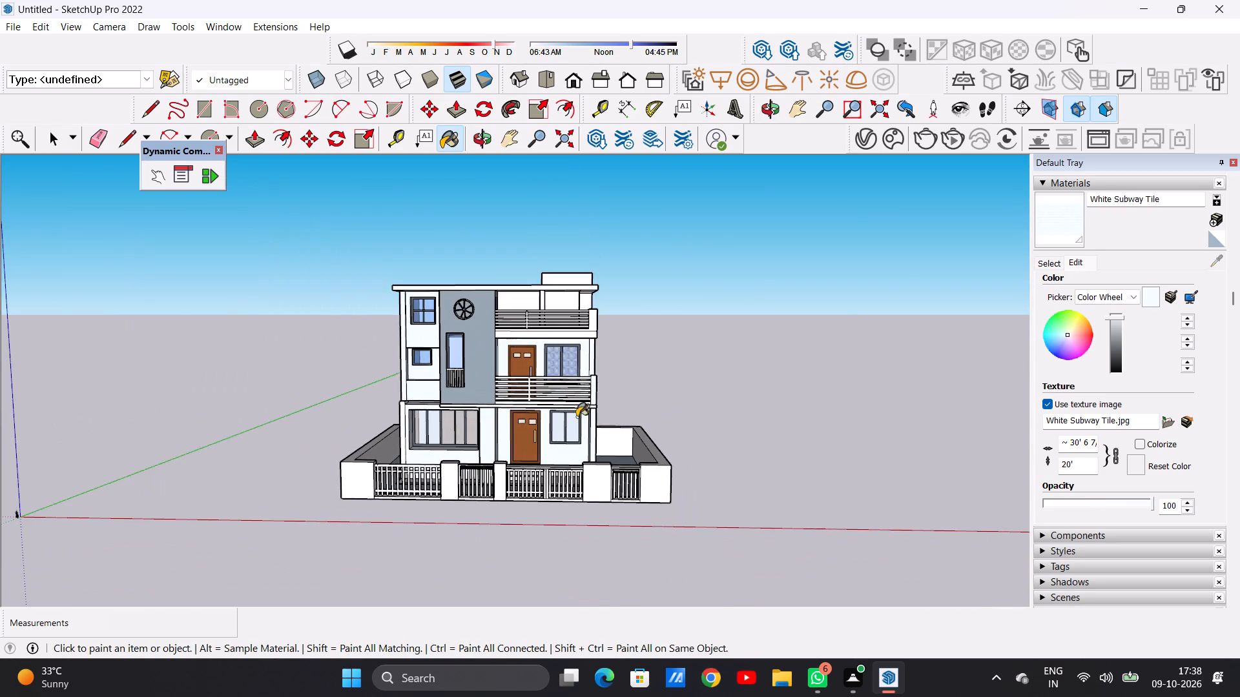
{"action": "scroll", "coordinate": [522, 391], "scroll_direction": "up", "scroll_amount": 5}
{"action": "scroll", "coordinate": [449, 359], "scroll_direction": "up", "scroll_amount": 8}
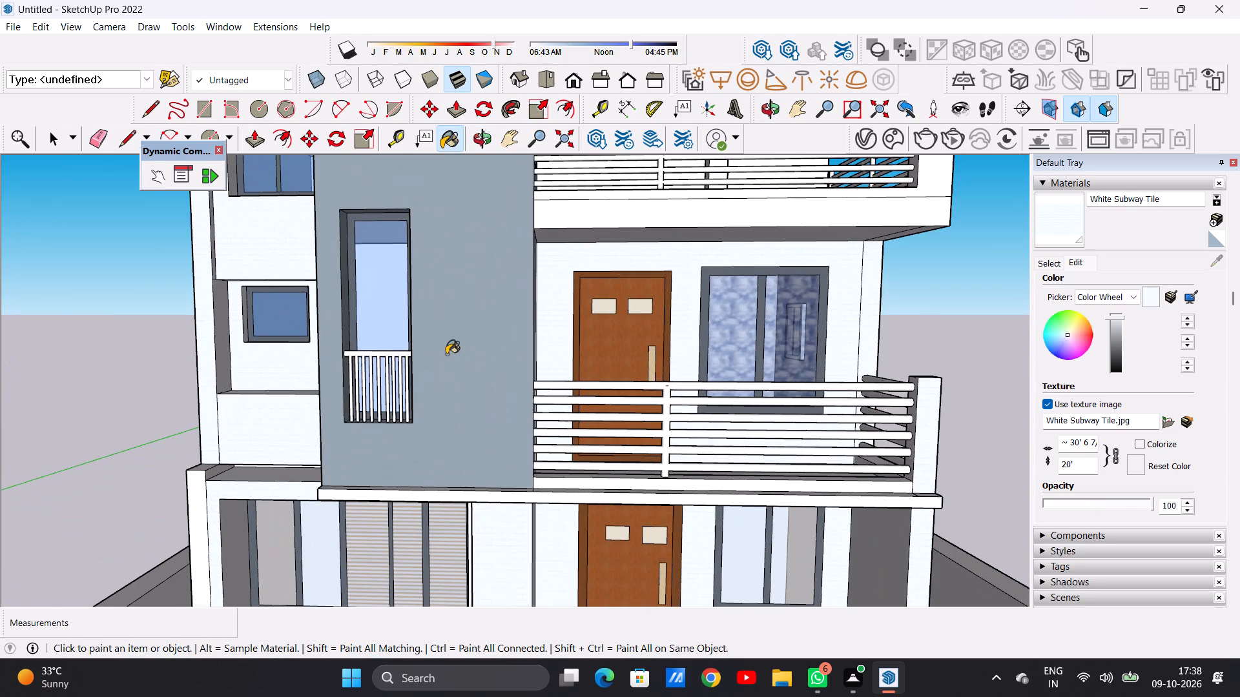
Draw a horizontal line on the grey front panel from the tall window's lower corner to the panel's nearest vertical edge.
{"action": "key", "text": "space"}
{"action": "scroll", "coordinate": [454, 418], "scroll_direction": "down", "scroll_amount": 5}
{"action": "scroll", "coordinate": [436, 261], "scroll_direction": "up", "scroll_amount": 4}
{"action": "scroll", "coordinate": [436, 261], "scroll_direction": "down", "scroll_amount": 1}
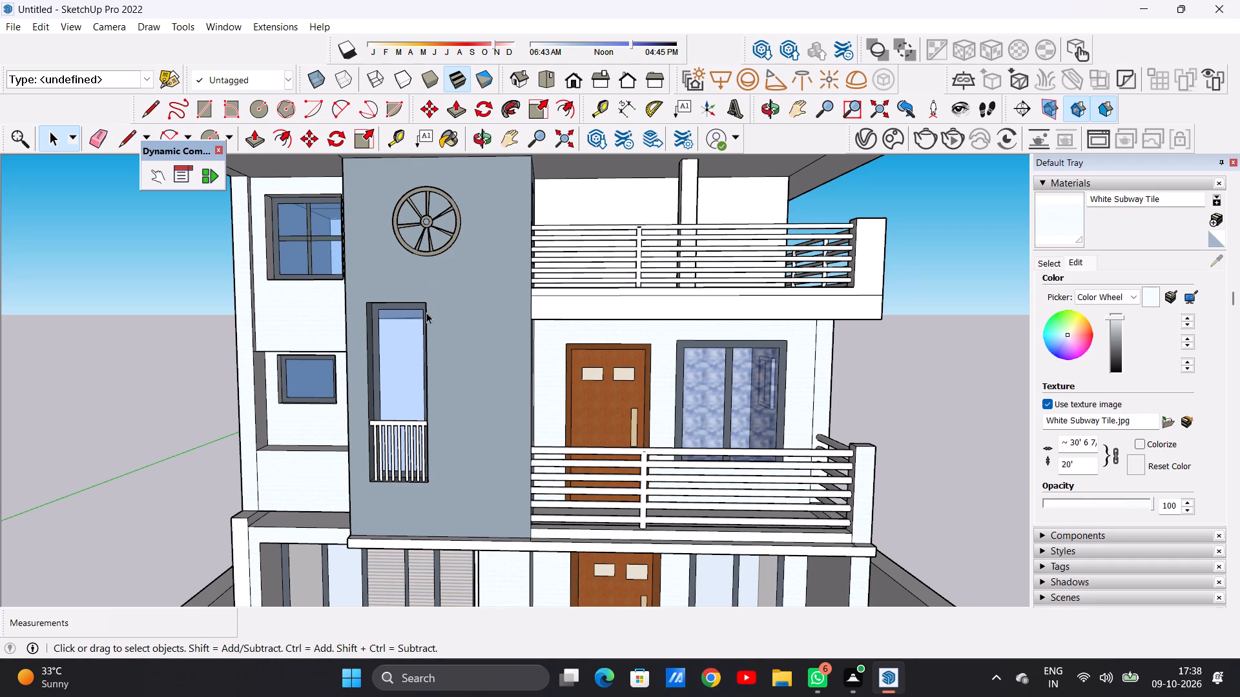
{"action": "key", "text": "l"}
{"action": "scroll", "coordinate": [377, 494], "scroll_direction": "up", "scroll_amount": 6}
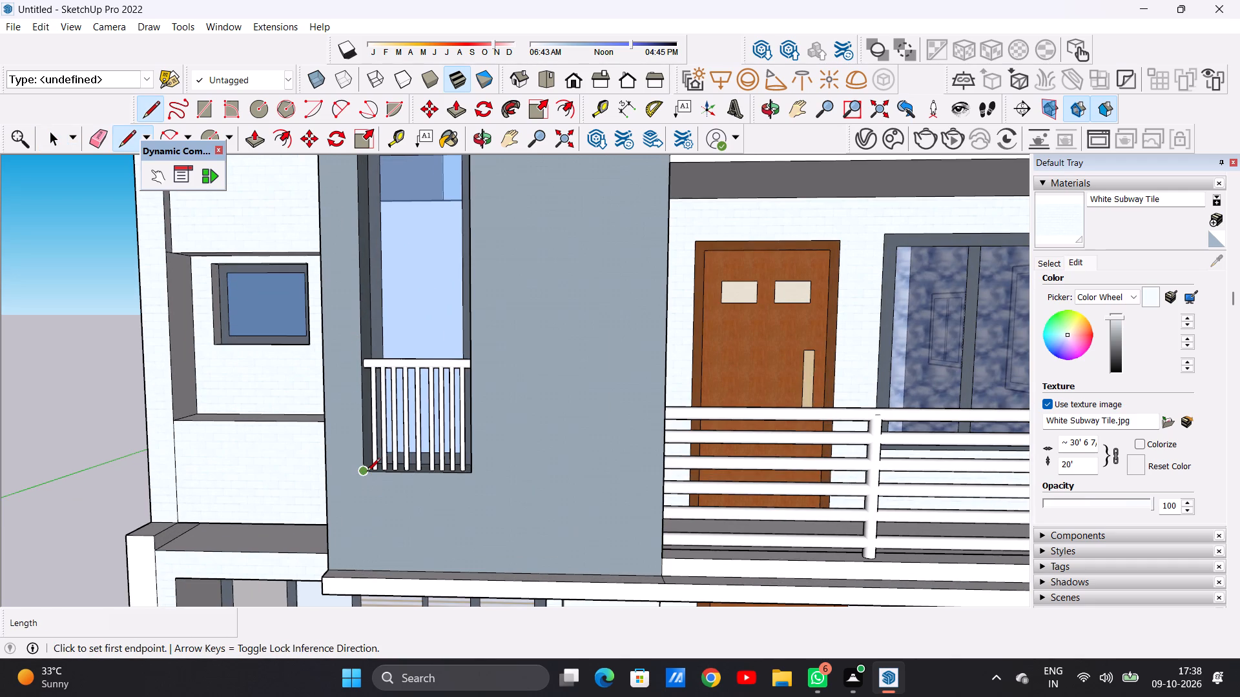
{"action": "left_click", "coordinate": [367, 472]}
{"action": "left_click", "coordinate": [329, 467]}
{"action": "scroll", "coordinate": [350, 501], "scroll_direction": "down", "scroll_amount": 4}
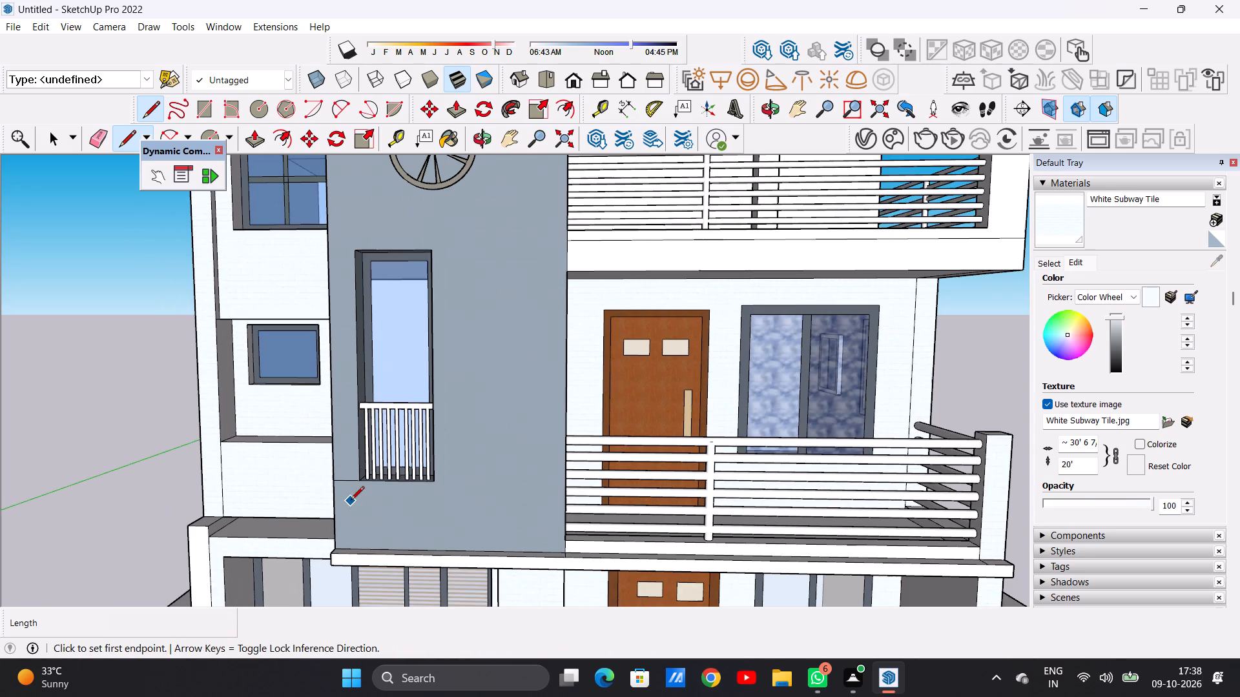
Complete the tall window's border outline with a line above it, a vertical side about 61' long and a closing line to its bottom corner.
{"action": "scroll", "coordinate": [356, 321], "scroll_direction": "down", "scroll_amount": 5}
{"action": "scroll", "coordinate": [349, 255], "scroll_direction": "up", "scroll_amount": 6}
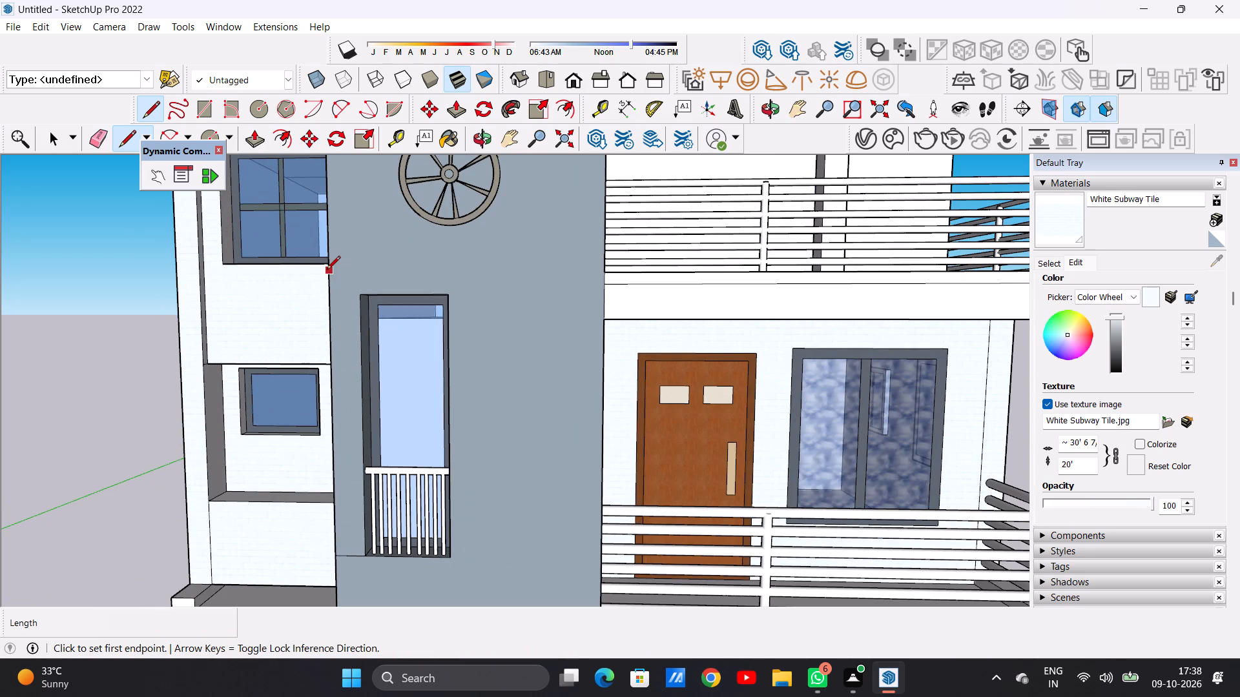
{"action": "left_click", "coordinate": [327, 270]}
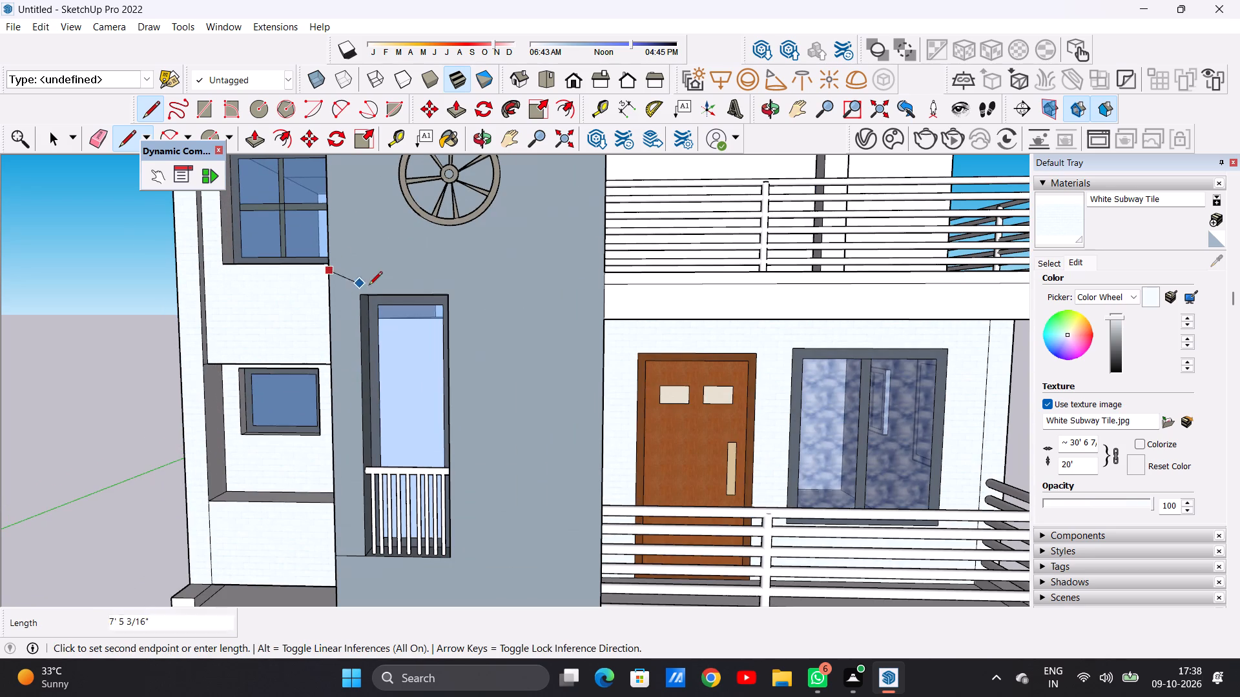
{"action": "left_click", "coordinate": [470, 272]}
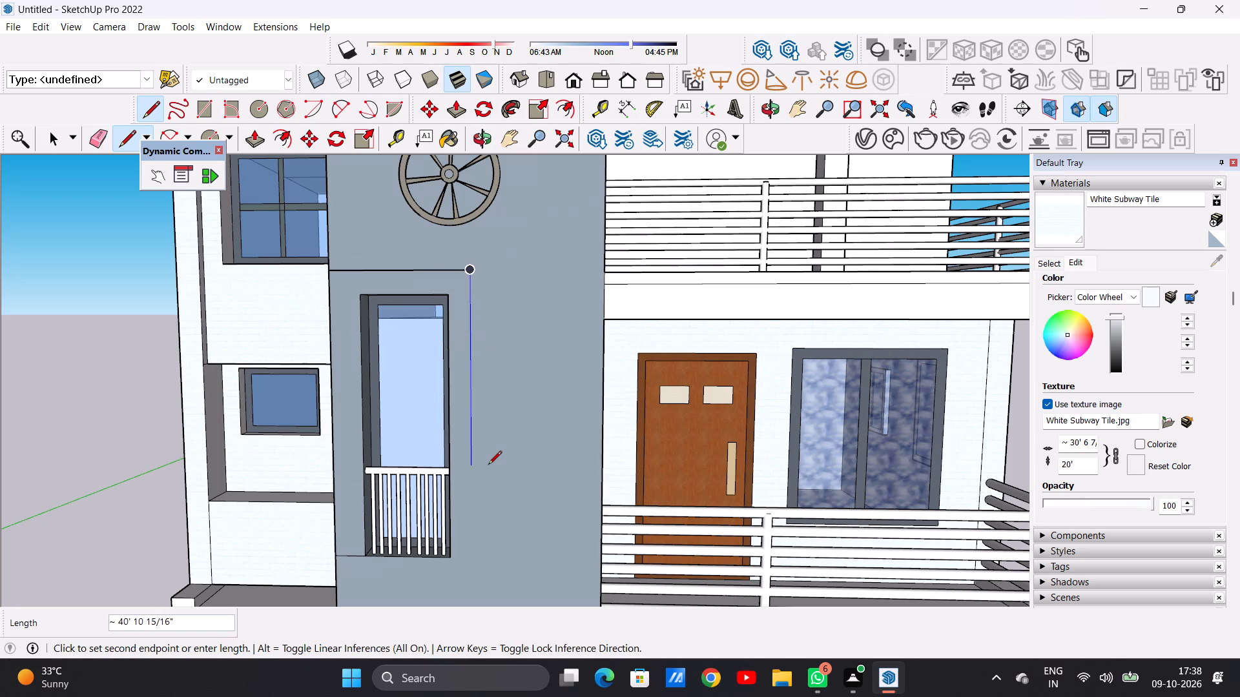
{"action": "scroll", "coordinate": [482, 456], "scroll_direction": "down", "scroll_amount": 5}
{"action": "scroll", "coordinate": [475, 516], "scroll_direction": "down", "scroll_amount": 1}
{"action": "scroll", "coordinate": [475, 516], "scroll_direction": "up", "scroll_amount": 10}
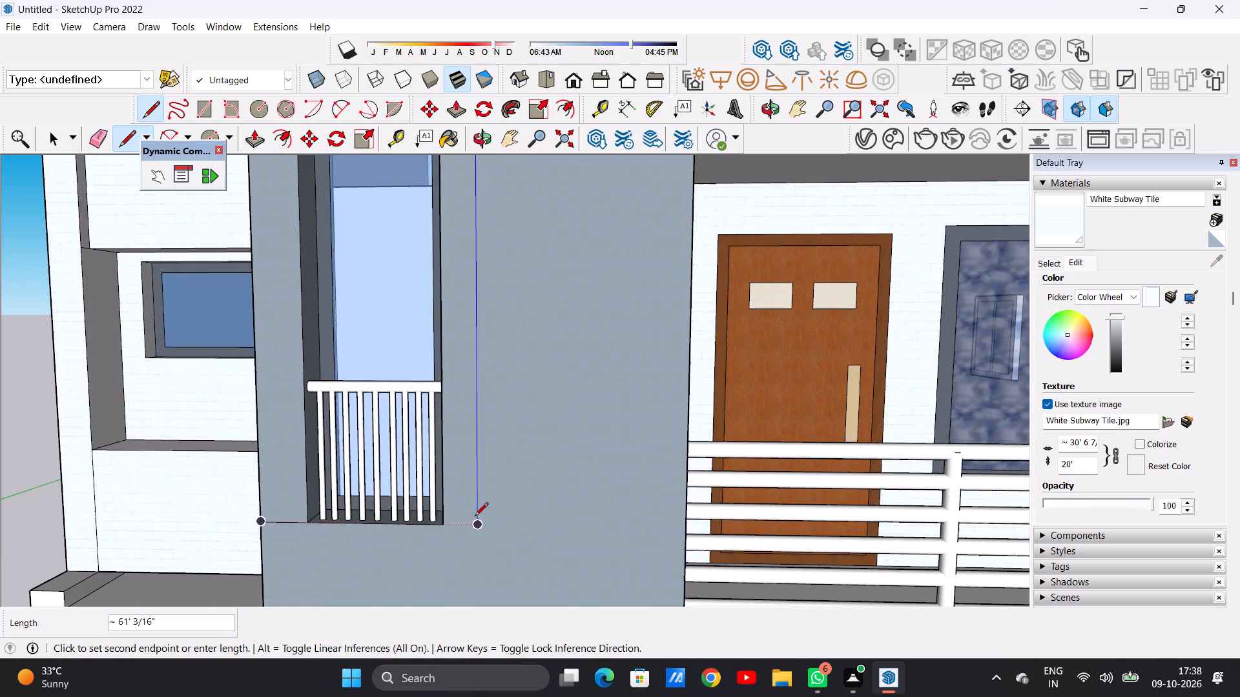
{"action": "left_click", "coordinate": [475, 517]}
{"action": "left_click", "coordinate": [444, 518]}
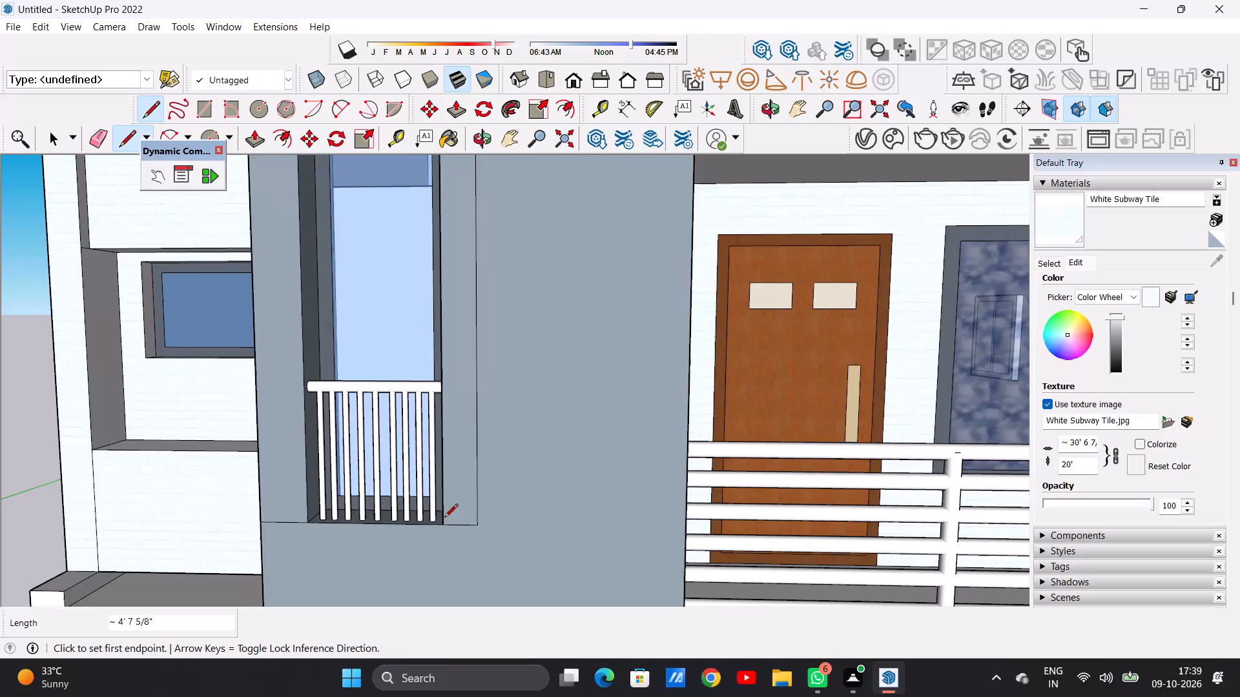
{"action": "key", "text": "space"}
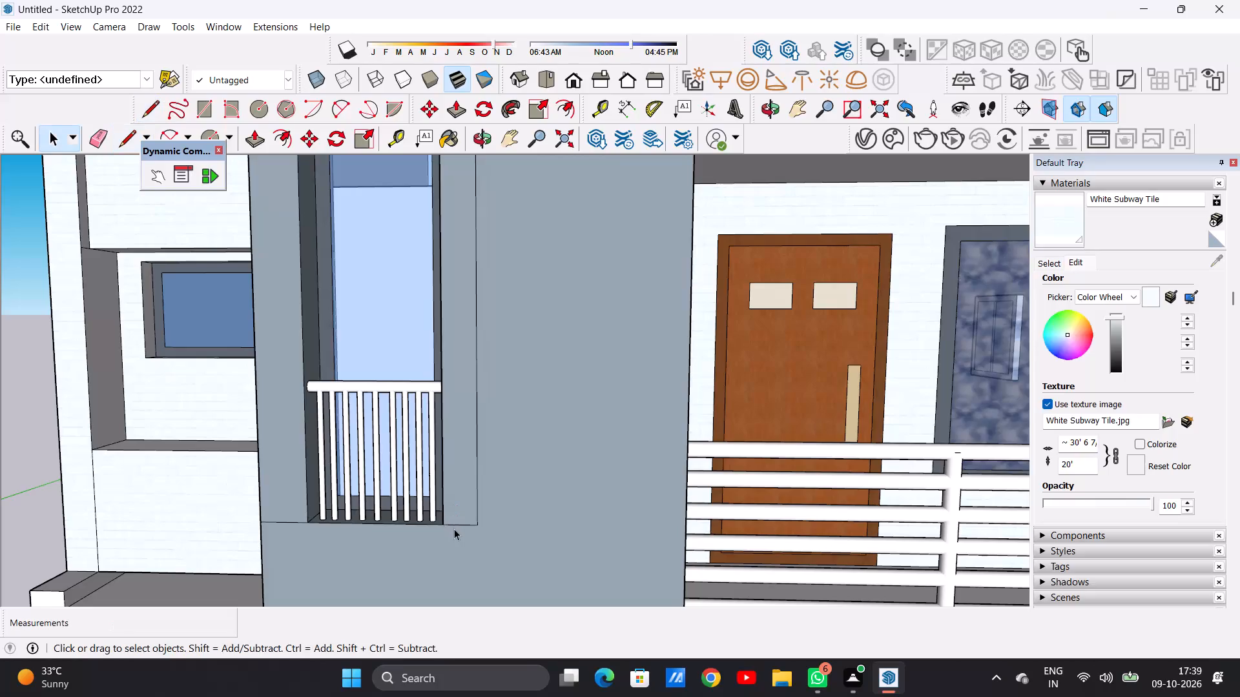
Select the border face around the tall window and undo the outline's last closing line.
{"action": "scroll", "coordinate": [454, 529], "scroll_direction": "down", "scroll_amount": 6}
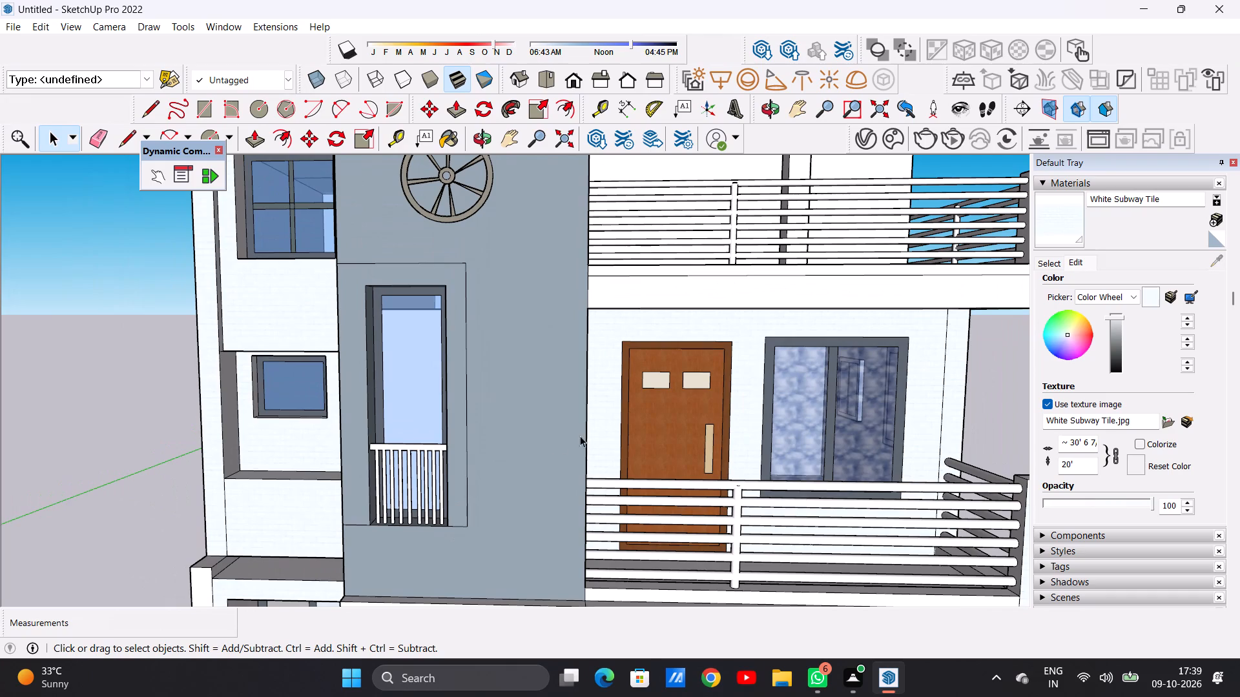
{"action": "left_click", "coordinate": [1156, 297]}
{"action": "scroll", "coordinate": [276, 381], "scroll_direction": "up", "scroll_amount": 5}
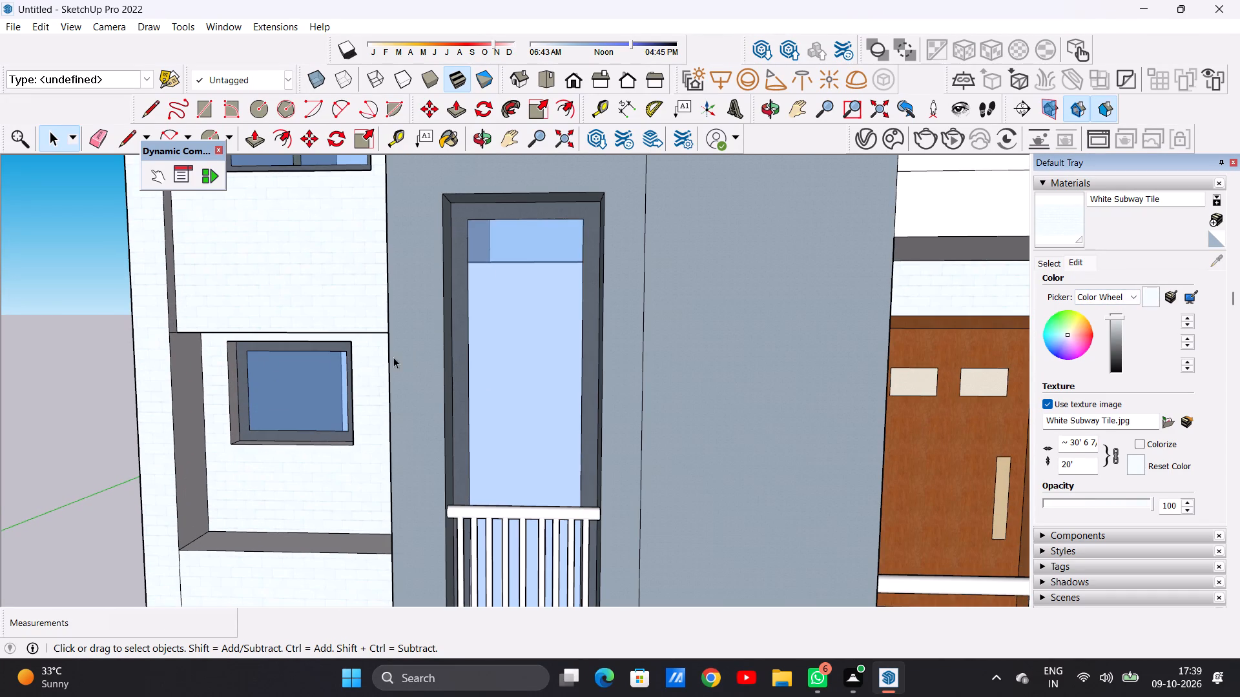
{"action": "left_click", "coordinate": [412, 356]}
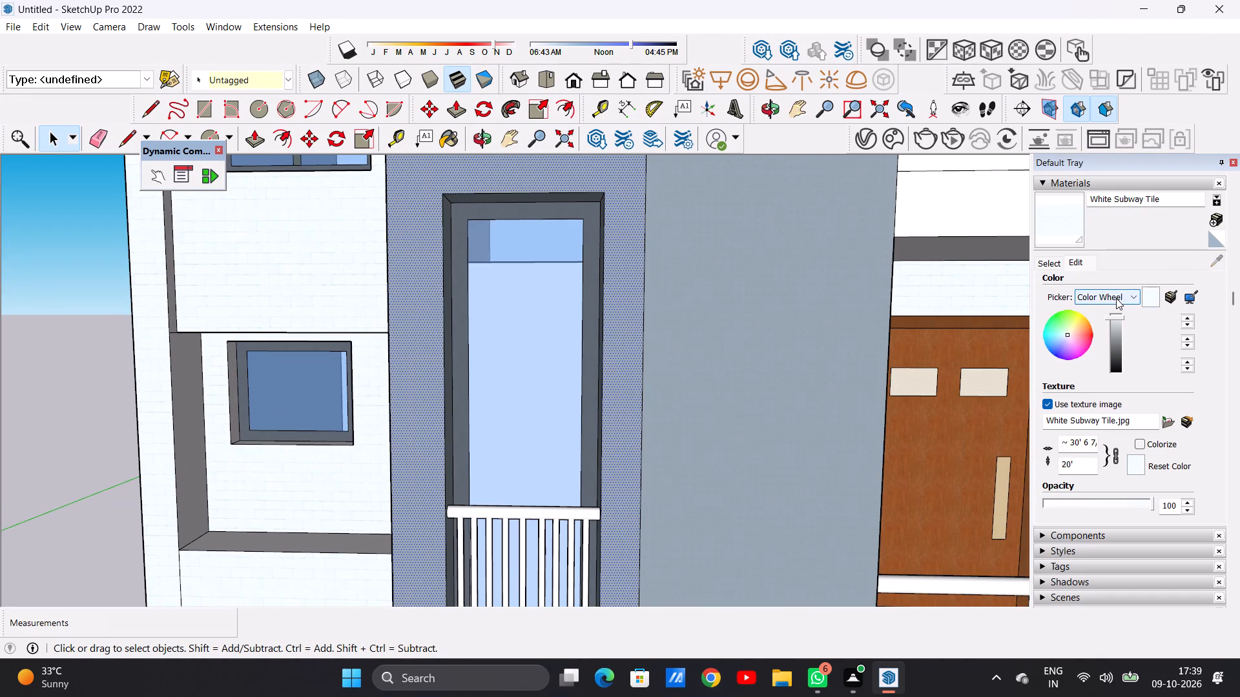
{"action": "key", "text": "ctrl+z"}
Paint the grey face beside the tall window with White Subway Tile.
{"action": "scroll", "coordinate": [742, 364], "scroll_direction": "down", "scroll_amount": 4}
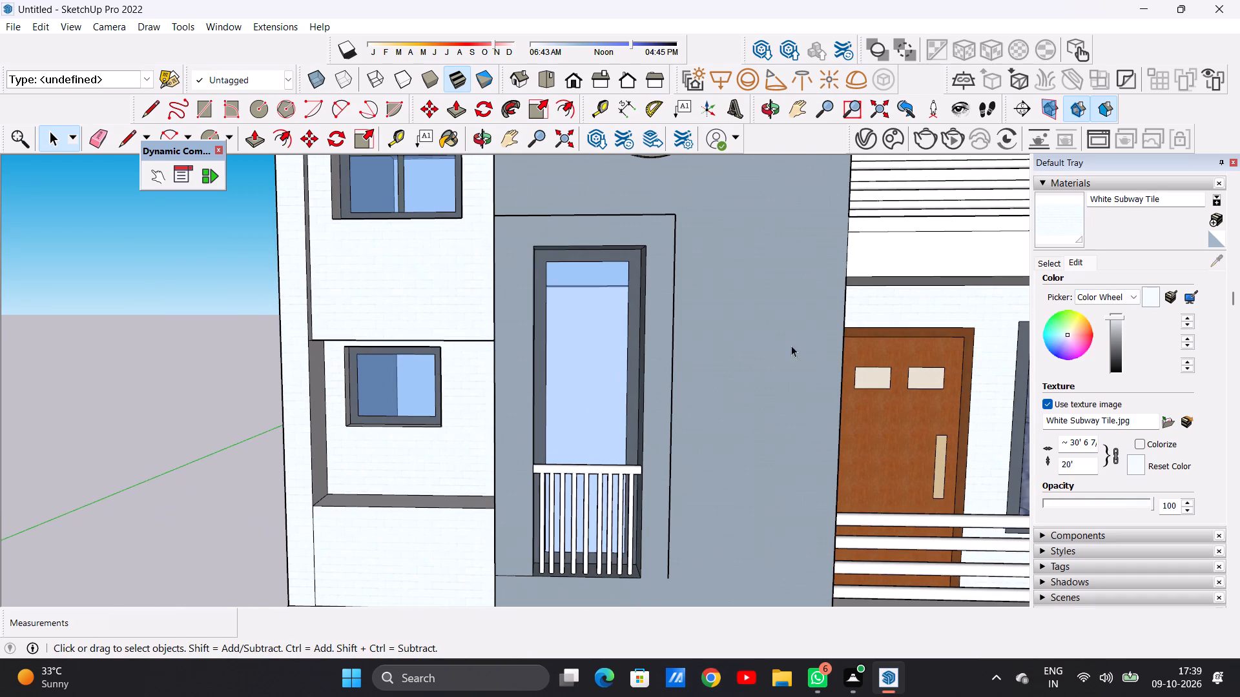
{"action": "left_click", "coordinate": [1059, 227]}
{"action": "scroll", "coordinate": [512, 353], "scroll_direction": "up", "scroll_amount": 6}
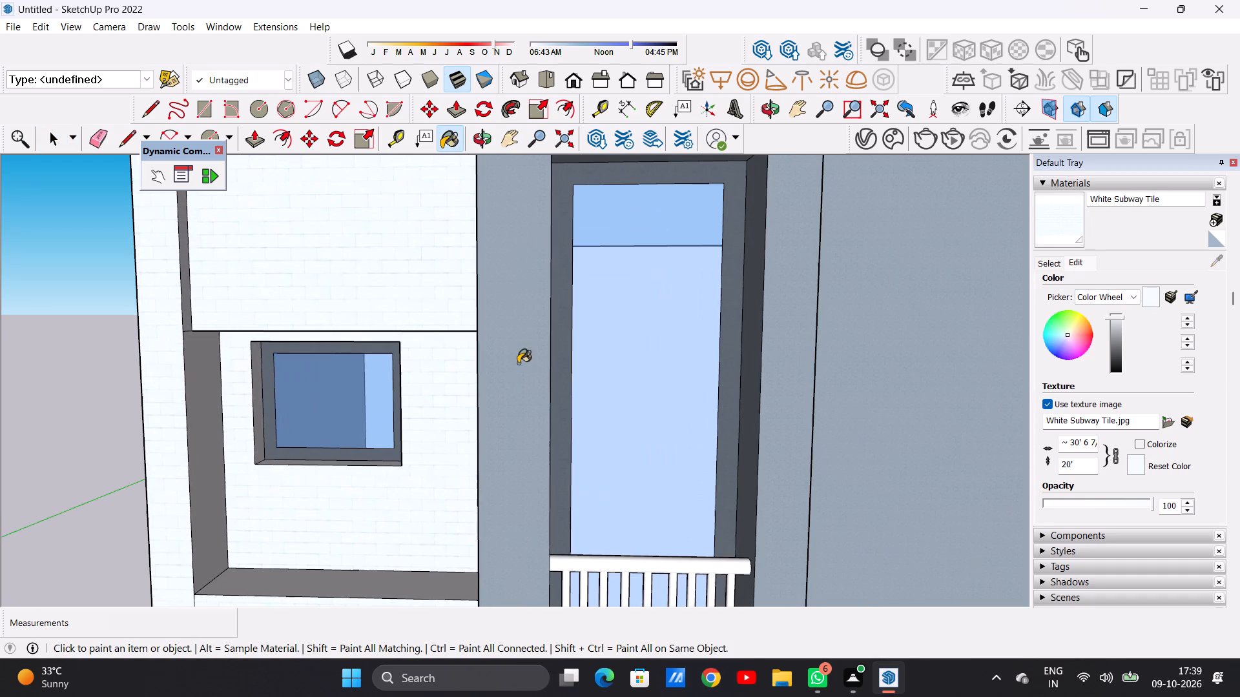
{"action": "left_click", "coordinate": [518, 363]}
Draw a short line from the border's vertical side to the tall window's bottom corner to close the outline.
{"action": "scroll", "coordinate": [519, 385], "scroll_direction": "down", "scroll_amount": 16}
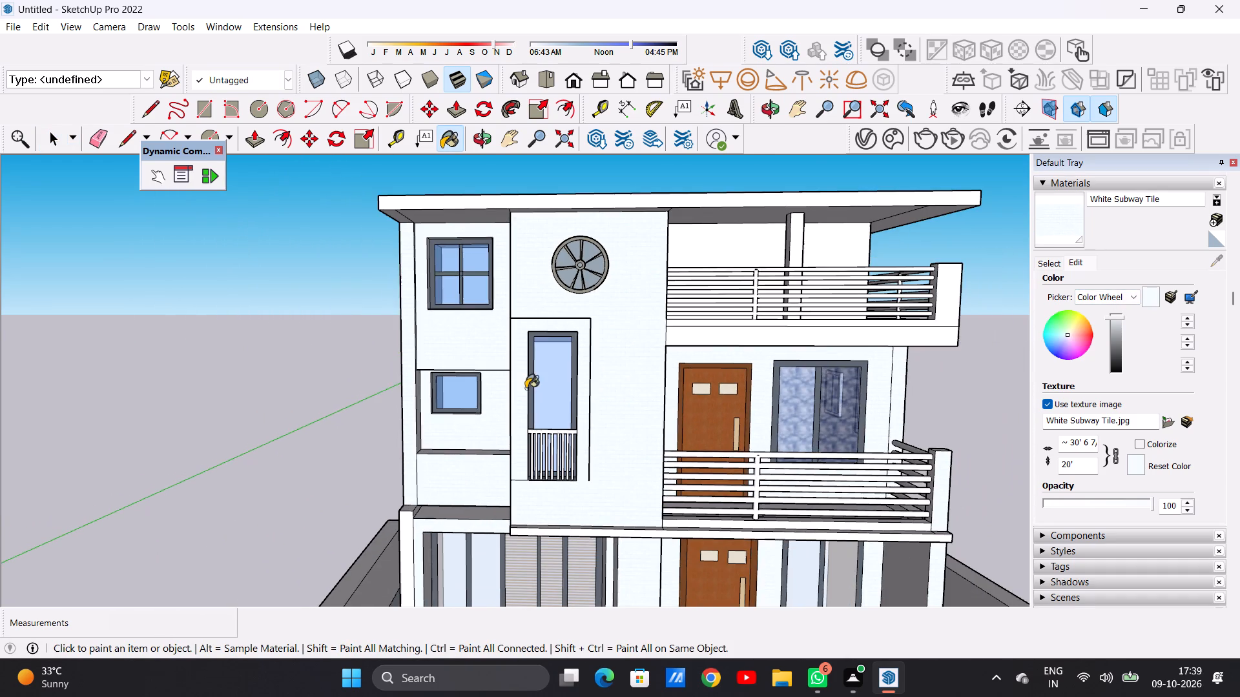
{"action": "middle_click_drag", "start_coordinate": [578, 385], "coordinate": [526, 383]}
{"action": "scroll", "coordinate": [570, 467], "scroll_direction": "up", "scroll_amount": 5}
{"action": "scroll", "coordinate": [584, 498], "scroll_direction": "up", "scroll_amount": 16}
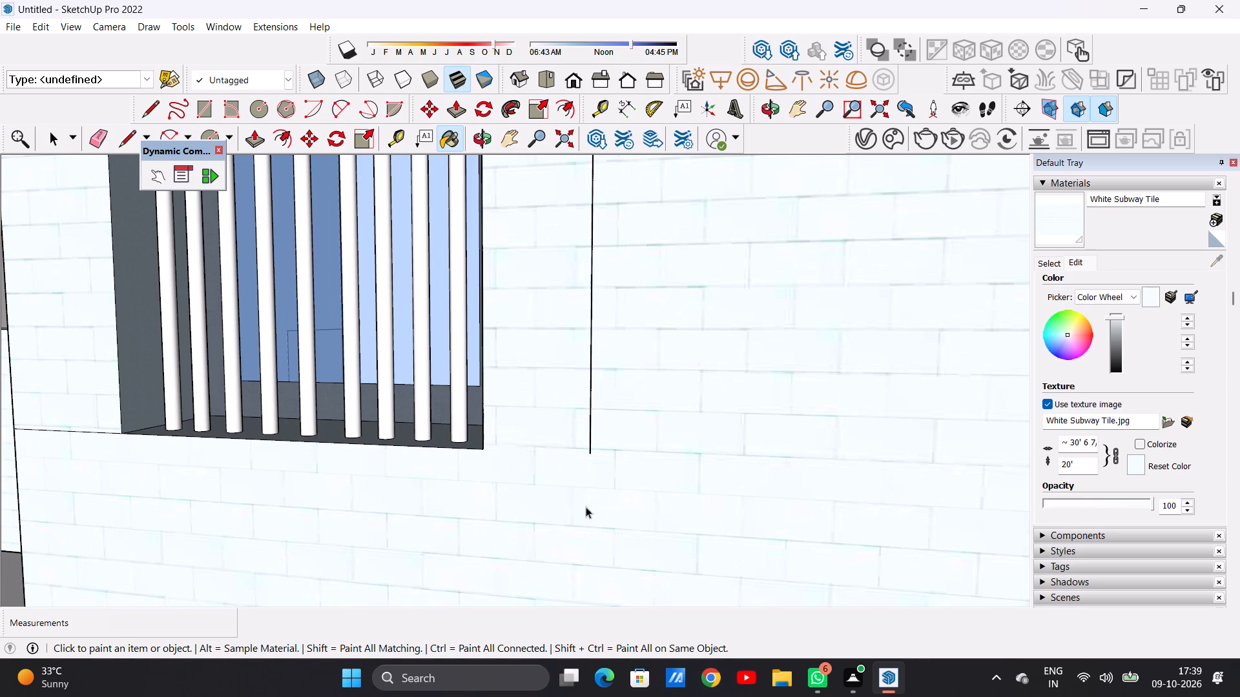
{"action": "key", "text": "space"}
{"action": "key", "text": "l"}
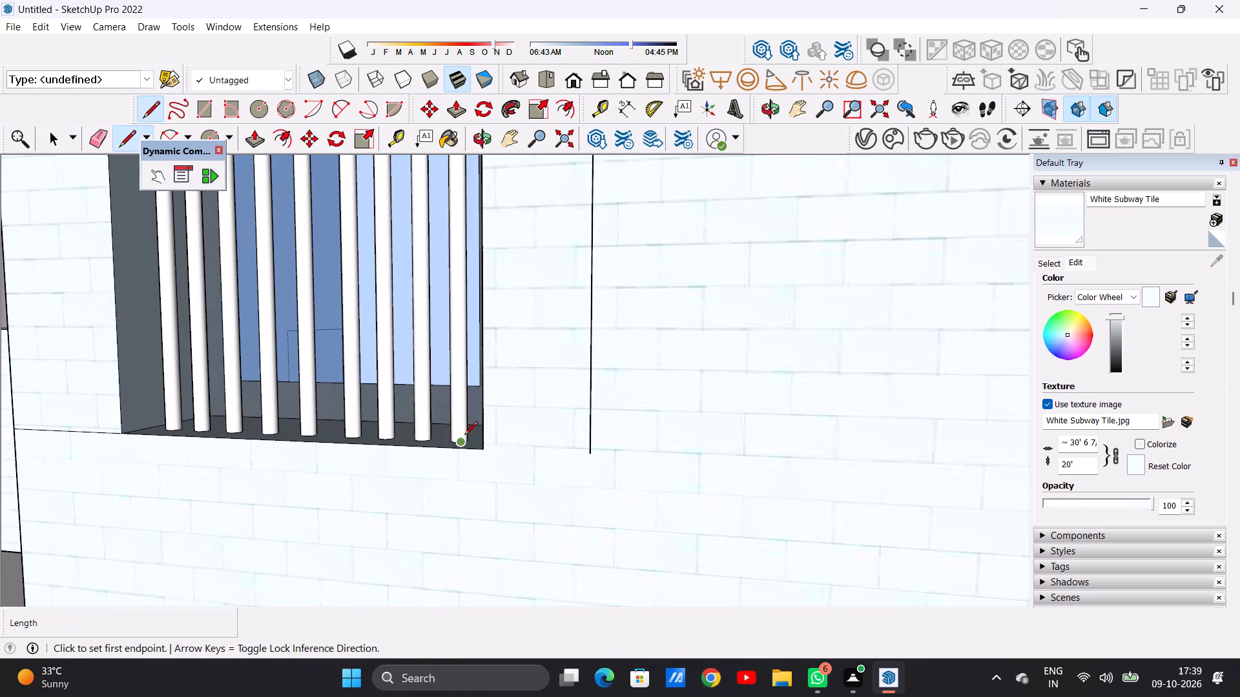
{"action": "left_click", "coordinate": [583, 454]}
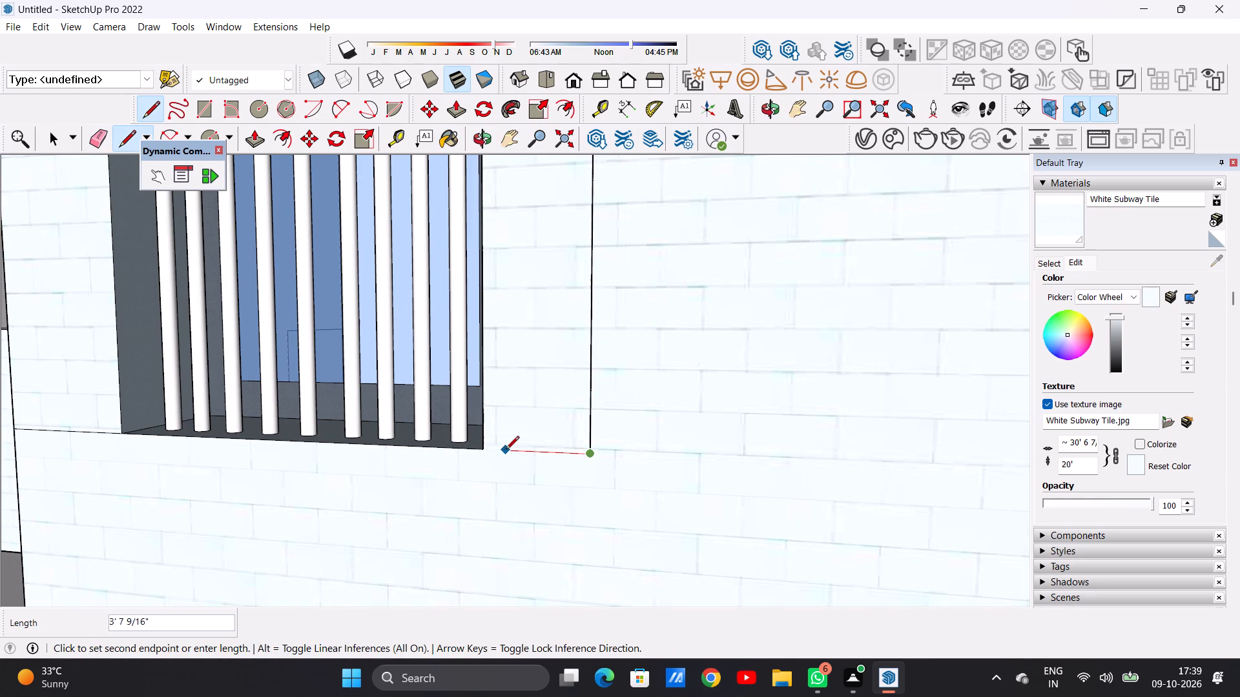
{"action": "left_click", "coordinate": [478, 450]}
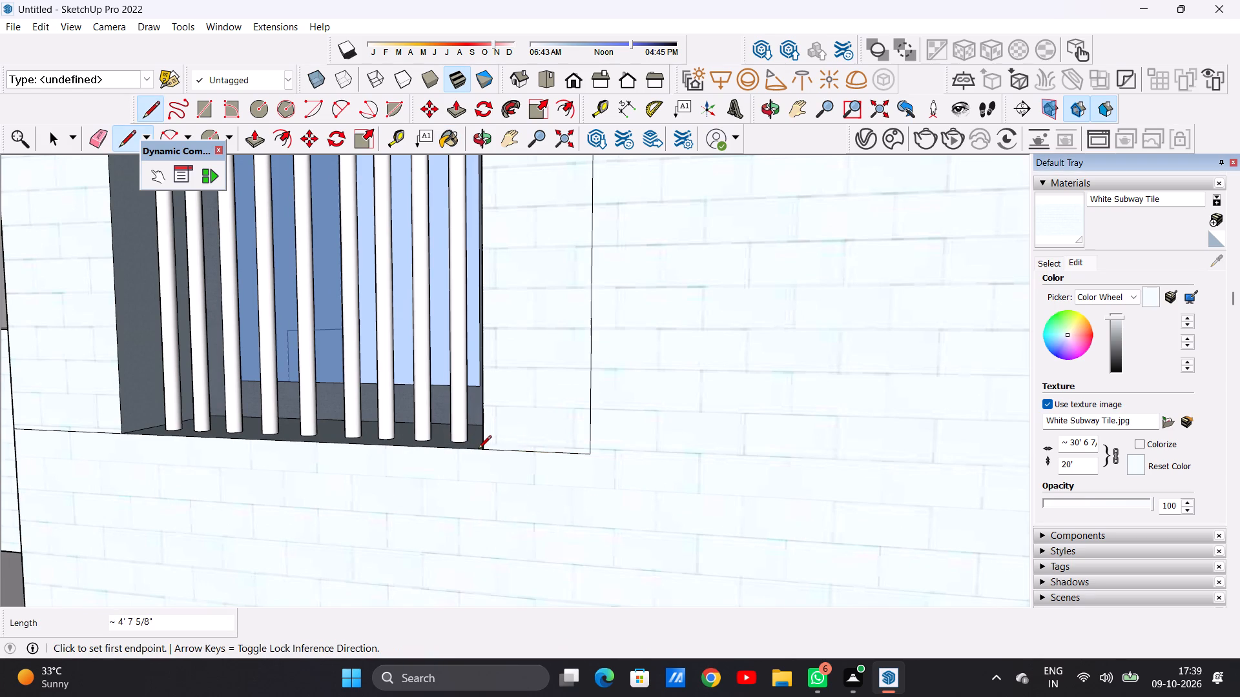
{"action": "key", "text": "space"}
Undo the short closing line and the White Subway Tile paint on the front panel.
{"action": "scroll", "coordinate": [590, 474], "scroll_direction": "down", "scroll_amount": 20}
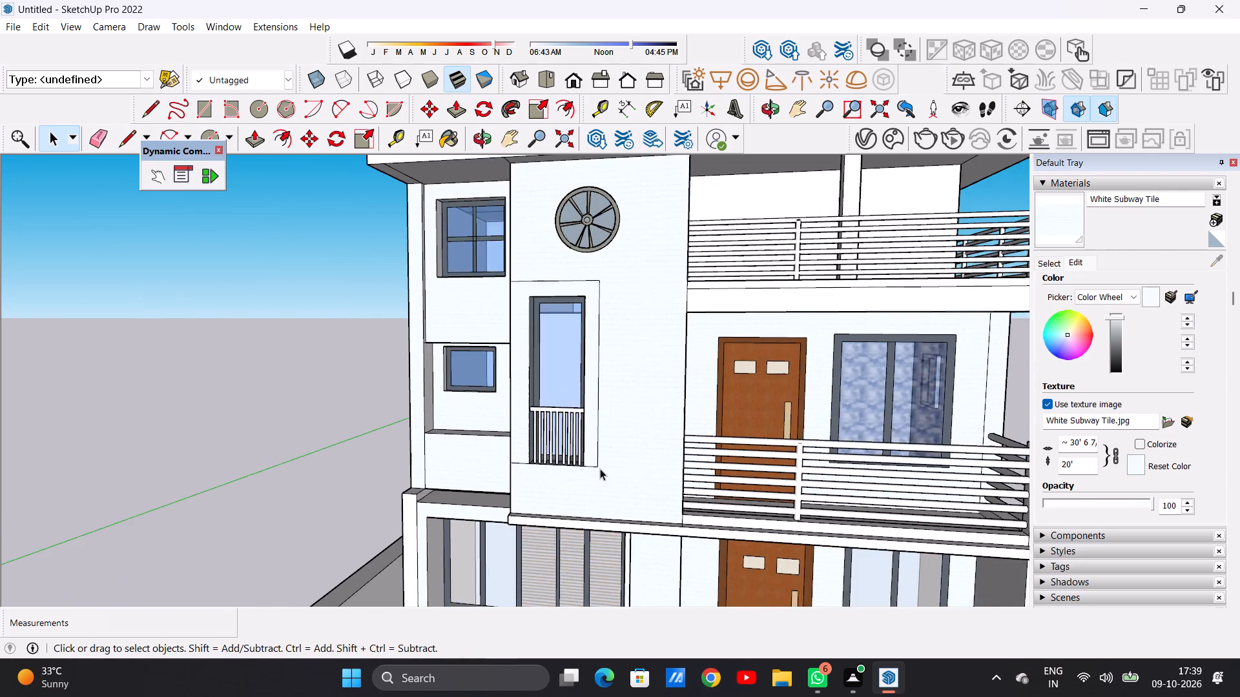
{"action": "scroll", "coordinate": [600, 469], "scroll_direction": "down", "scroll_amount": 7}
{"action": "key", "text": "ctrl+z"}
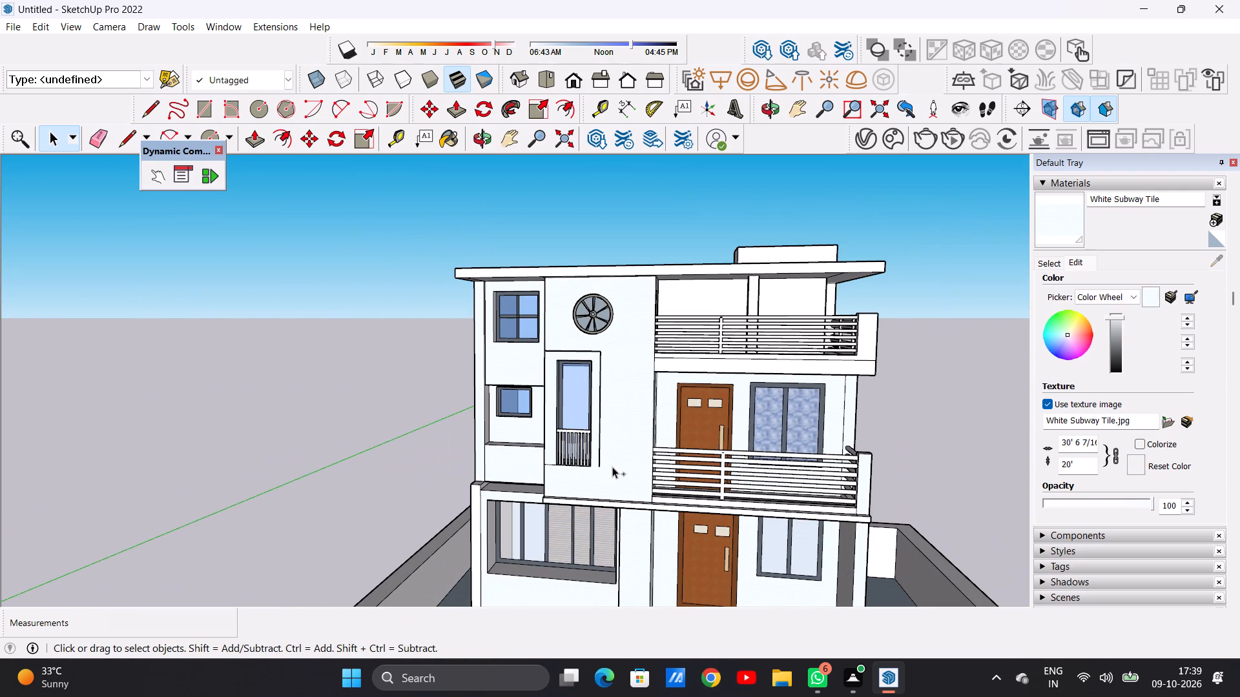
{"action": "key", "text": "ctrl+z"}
Close the border outline on the grey panel with a short line from its vertical side to the tall window's bottom corner.
{"action": "scroll", "coordinate": [581, 461], "scroll_direction": "up", "scroll_amount": 10}
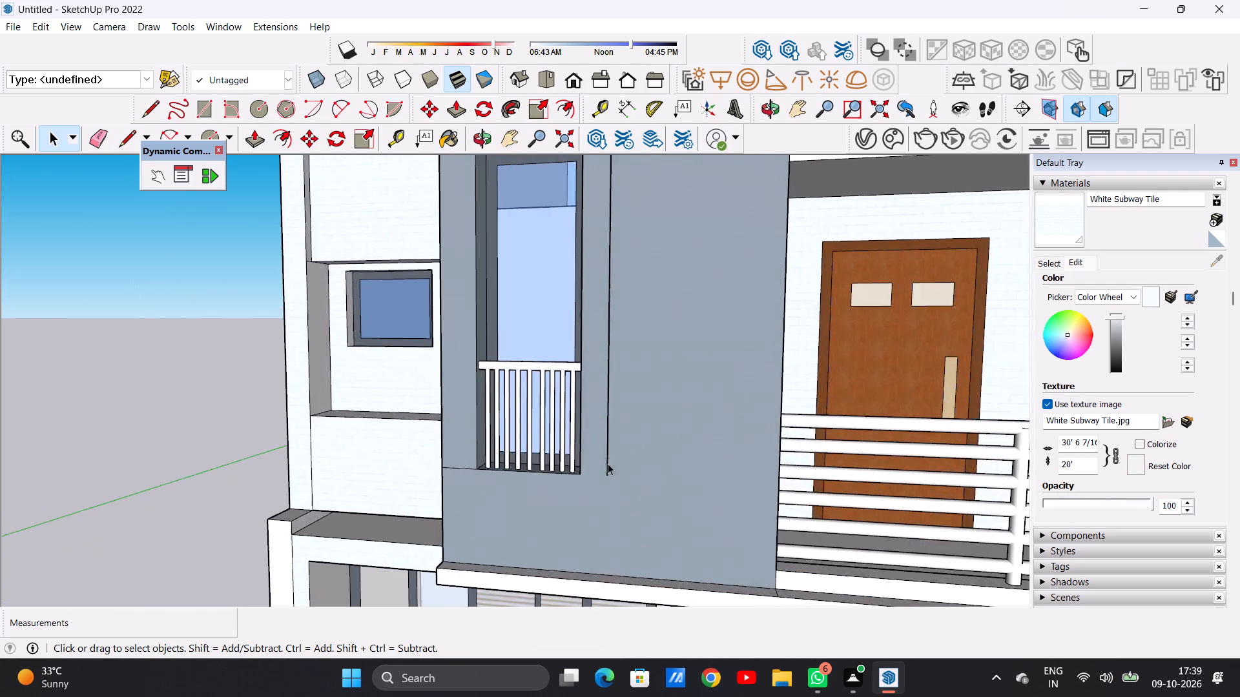
{"action": "scroll", "coordinate": [608, 463], "scroll_direction": "up", "scroll_amount": 19}
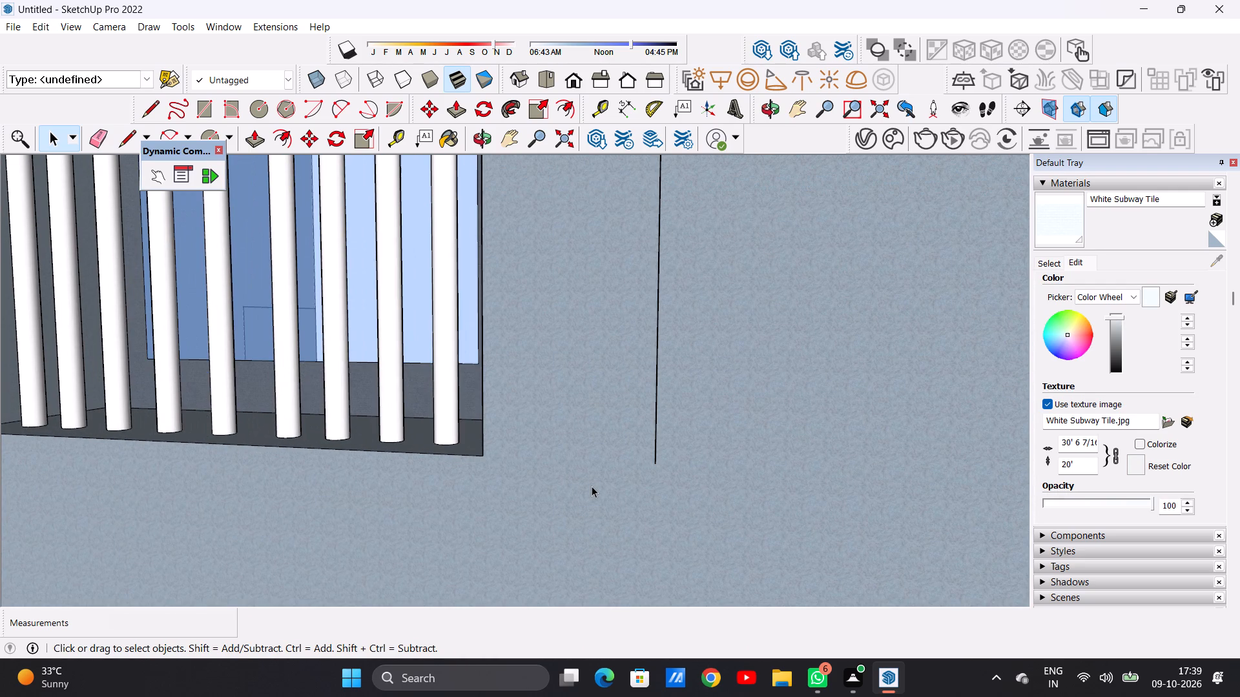
{"action": "key", "text": "l"}
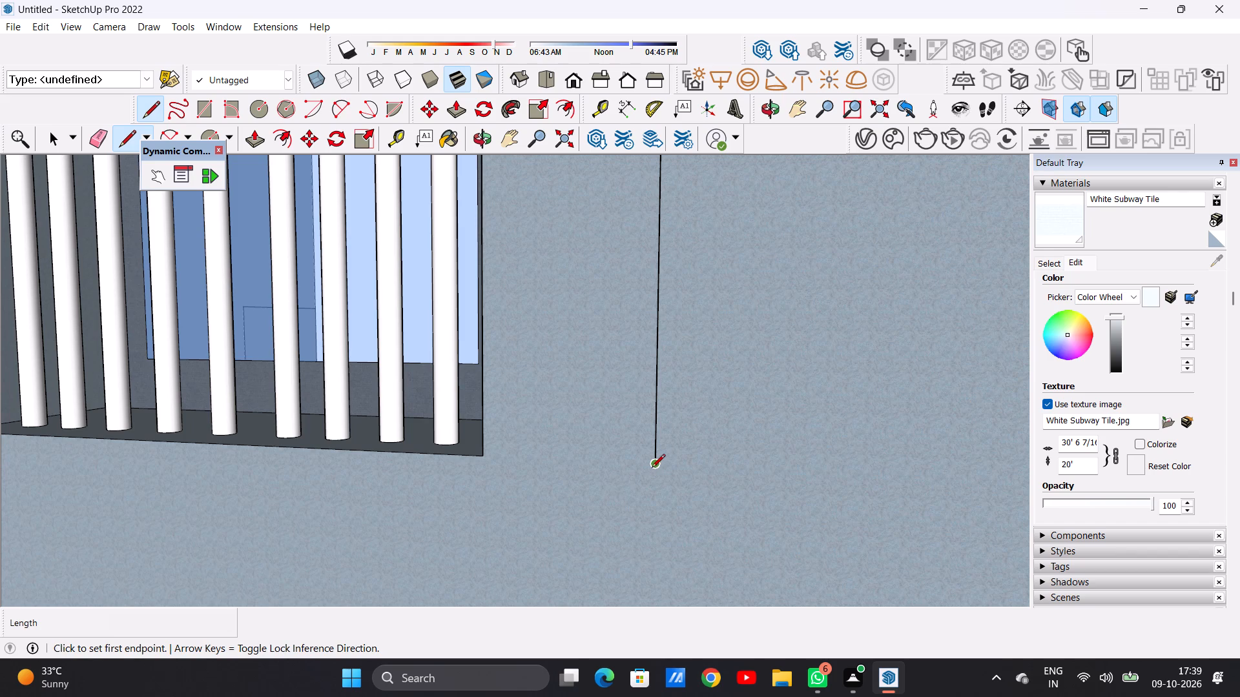
{"action": "left_click", "coordinate": [654, 464]}
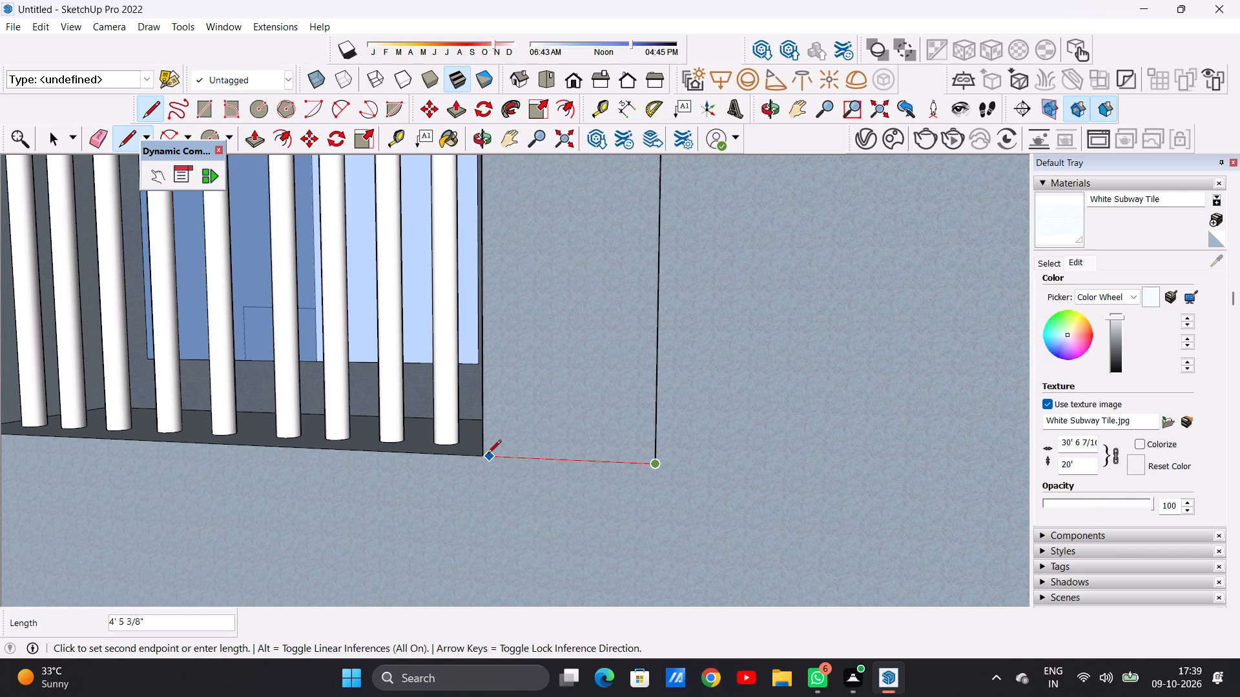
{"action": "left_click", "coordinate": [483, 454]}
{"action": "key", "text": "space"}
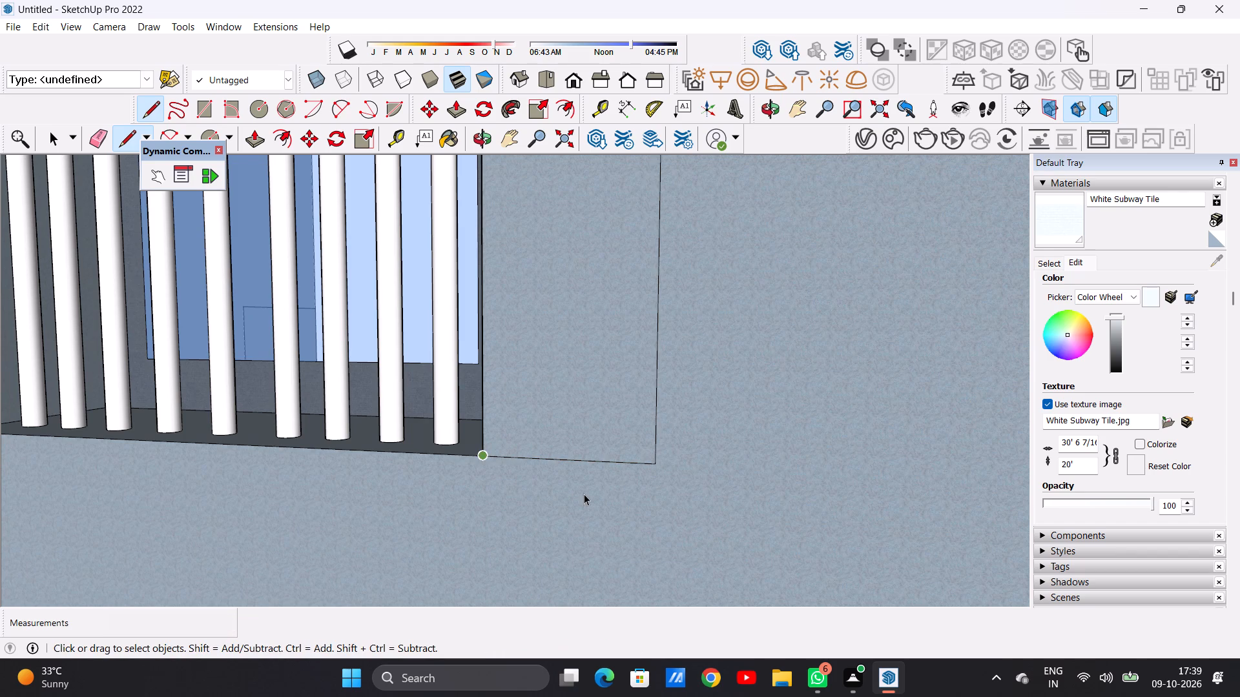
Paint the border face around the tall window with White Subway Tile.
{"action": "scroll", "coordinate": [584, 494], "scroll_direction": "down", "scroll_amount": 11}
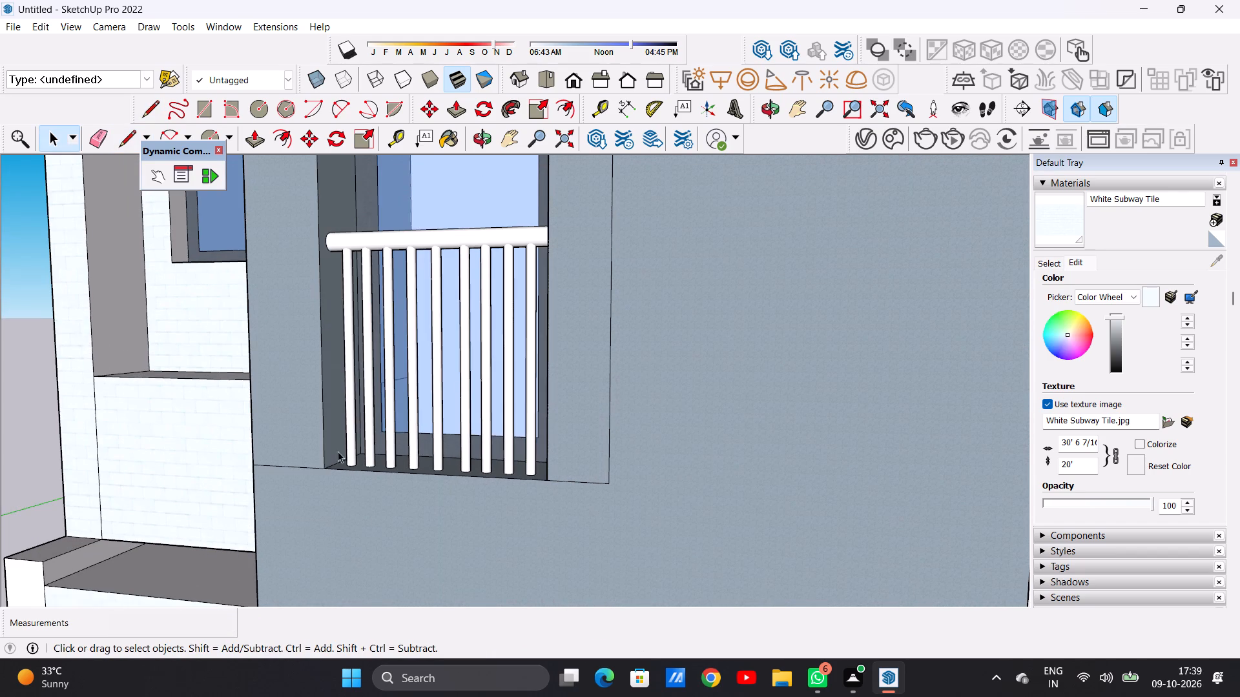
{"action": "scroll", "coordinate": [338, 451], "scroll_direction": "down", "scroll_amount": 13}
{"action": "scroll", "coordinate": [393, 372], "scroll_direction": "up", "scroll_amount": 3}
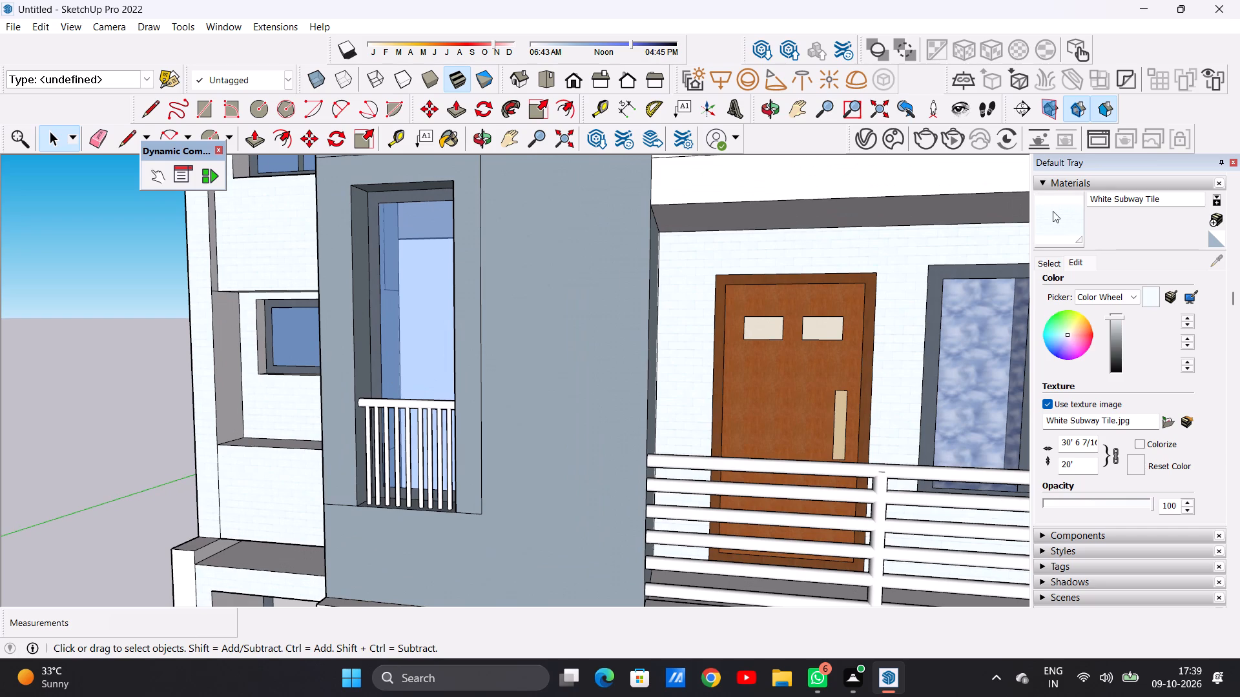
{"action": "left_click", "coordinate": [1053, 208]}
{"action": "left_click", "coordinate": [464, 378]}
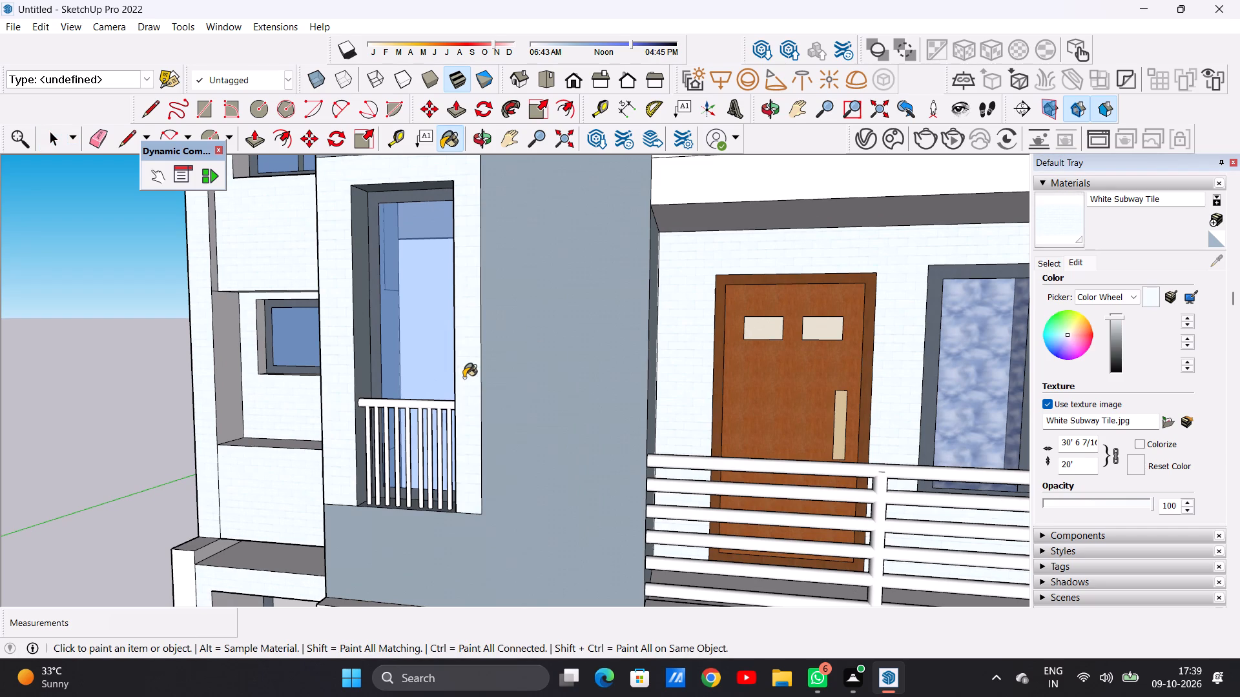
{"action": "key", "text": "space"}
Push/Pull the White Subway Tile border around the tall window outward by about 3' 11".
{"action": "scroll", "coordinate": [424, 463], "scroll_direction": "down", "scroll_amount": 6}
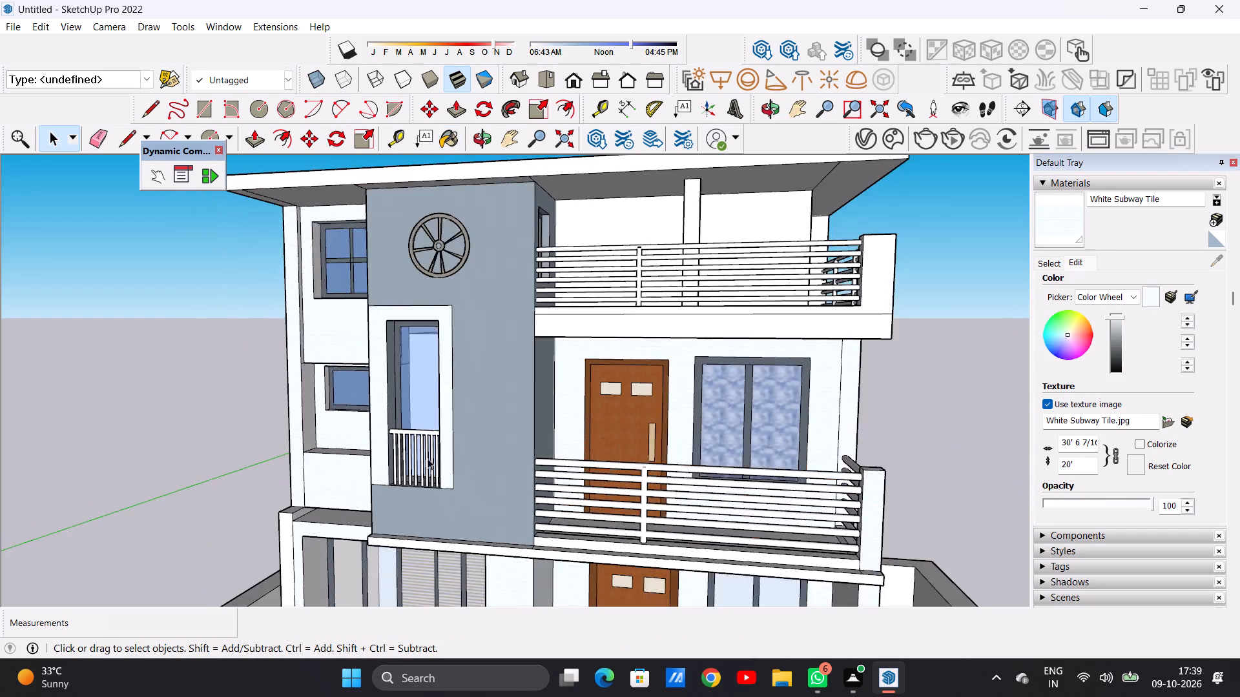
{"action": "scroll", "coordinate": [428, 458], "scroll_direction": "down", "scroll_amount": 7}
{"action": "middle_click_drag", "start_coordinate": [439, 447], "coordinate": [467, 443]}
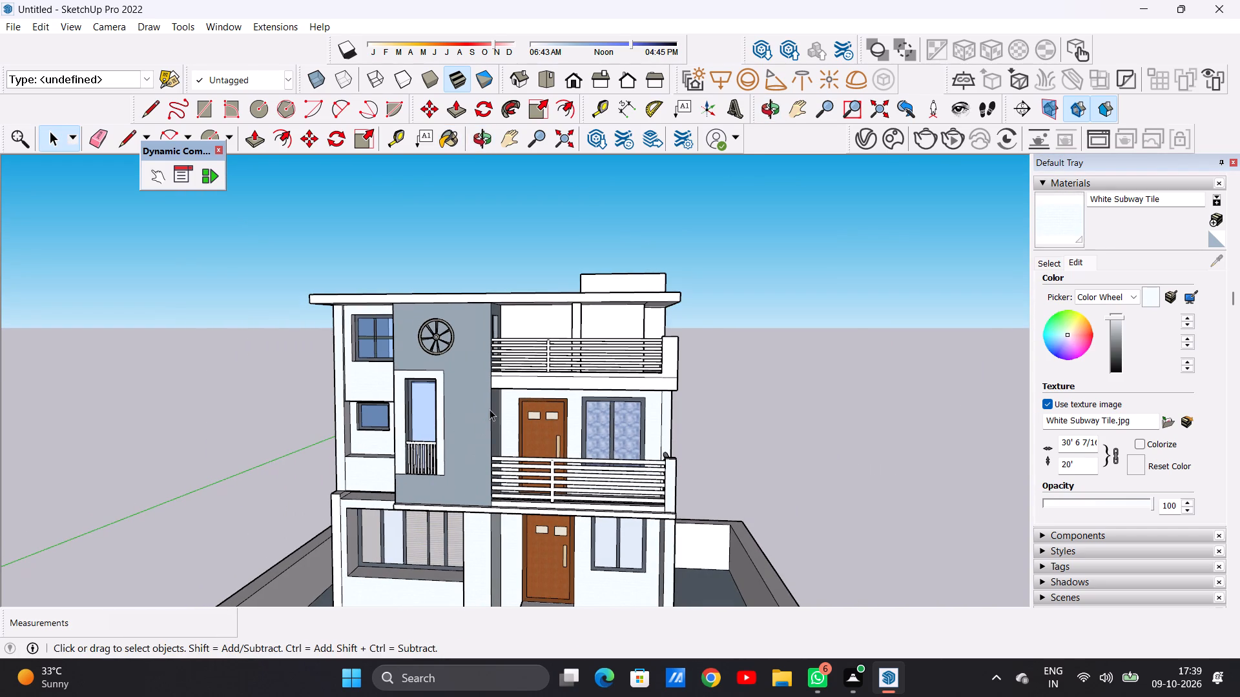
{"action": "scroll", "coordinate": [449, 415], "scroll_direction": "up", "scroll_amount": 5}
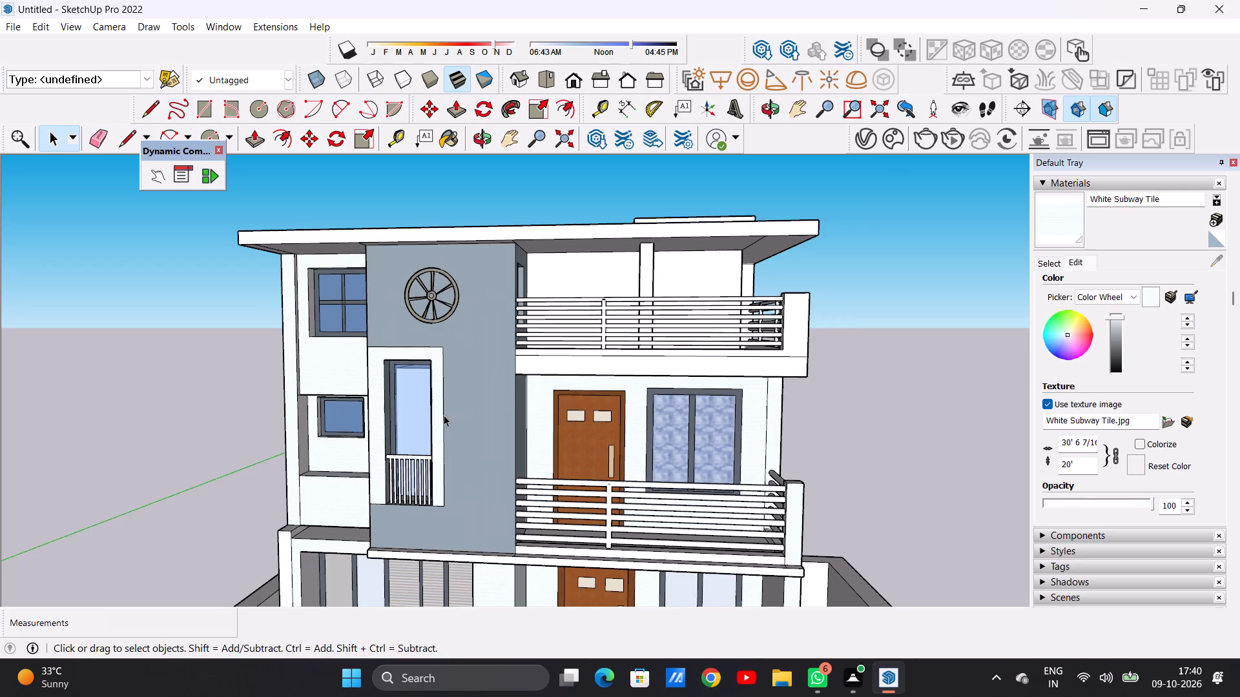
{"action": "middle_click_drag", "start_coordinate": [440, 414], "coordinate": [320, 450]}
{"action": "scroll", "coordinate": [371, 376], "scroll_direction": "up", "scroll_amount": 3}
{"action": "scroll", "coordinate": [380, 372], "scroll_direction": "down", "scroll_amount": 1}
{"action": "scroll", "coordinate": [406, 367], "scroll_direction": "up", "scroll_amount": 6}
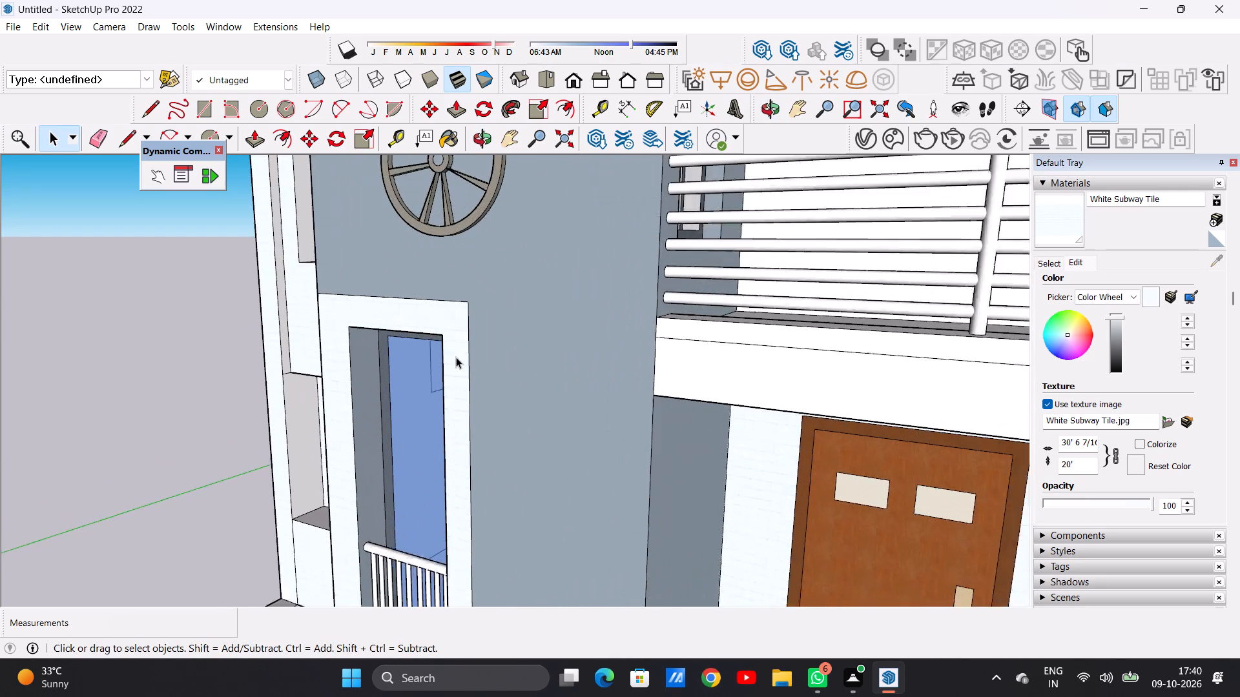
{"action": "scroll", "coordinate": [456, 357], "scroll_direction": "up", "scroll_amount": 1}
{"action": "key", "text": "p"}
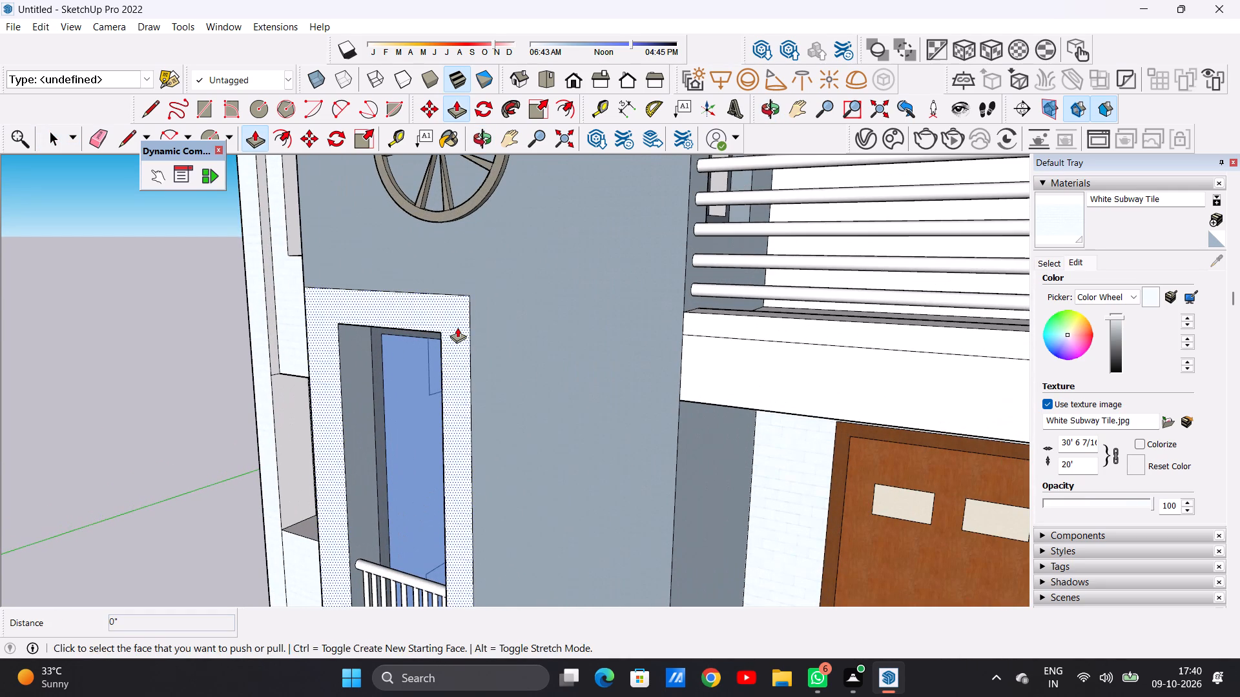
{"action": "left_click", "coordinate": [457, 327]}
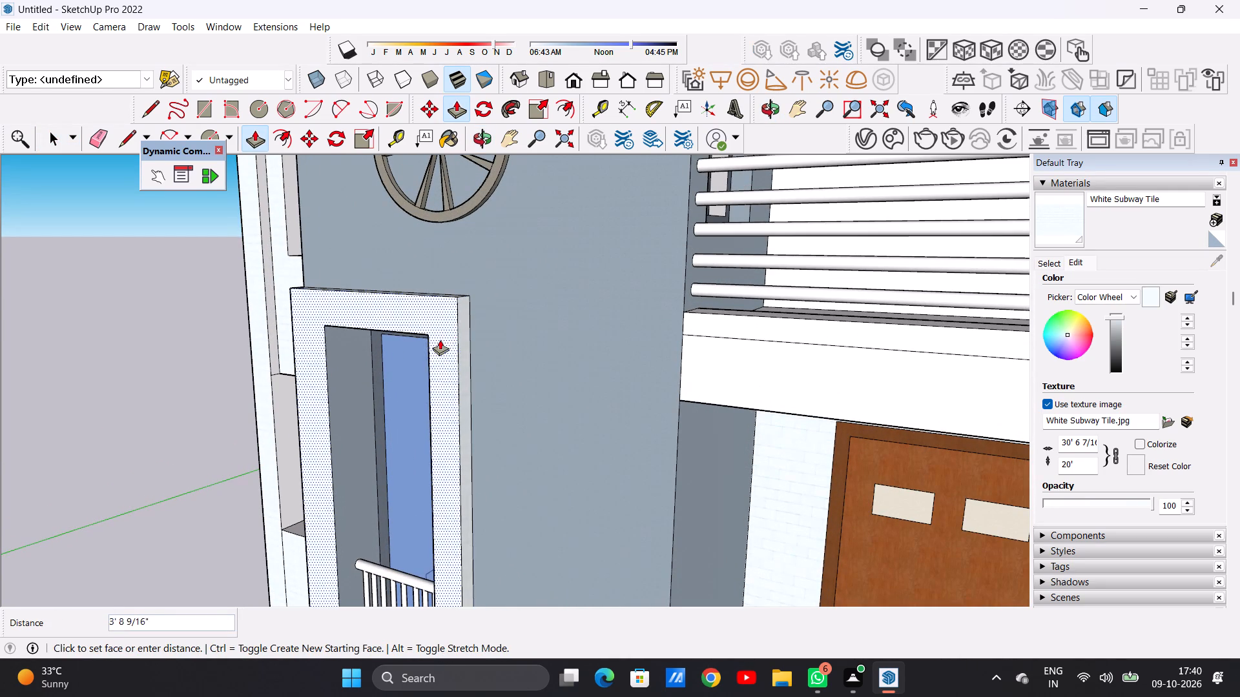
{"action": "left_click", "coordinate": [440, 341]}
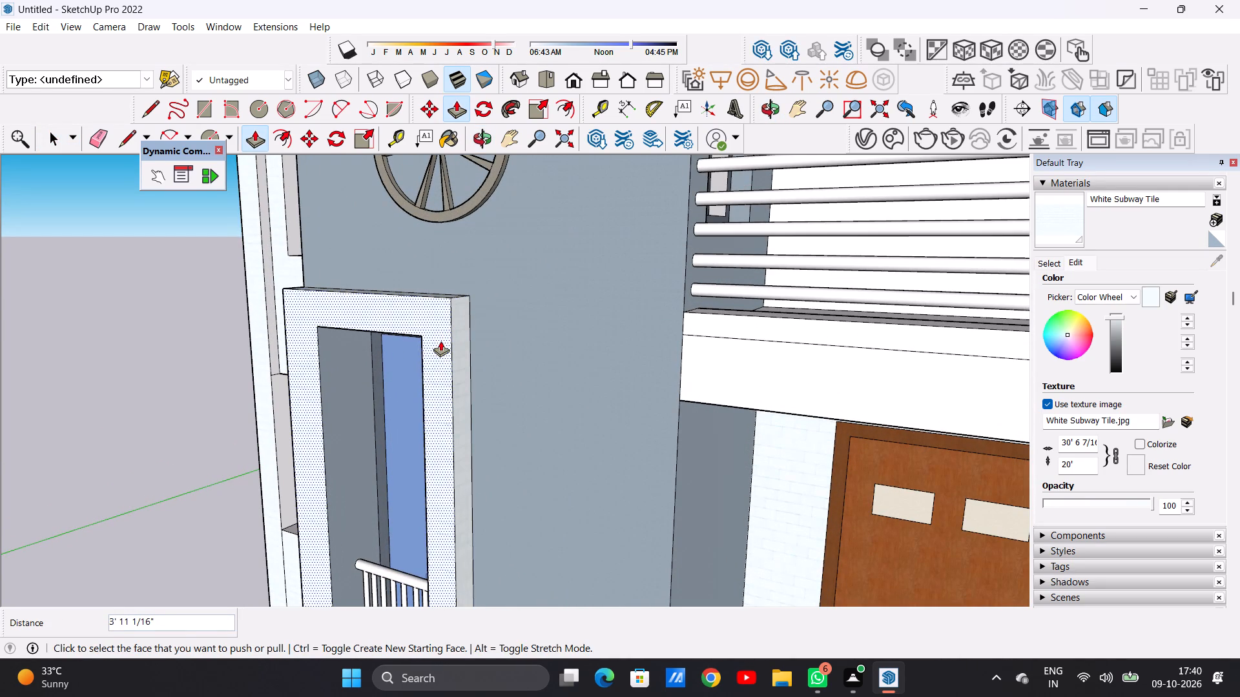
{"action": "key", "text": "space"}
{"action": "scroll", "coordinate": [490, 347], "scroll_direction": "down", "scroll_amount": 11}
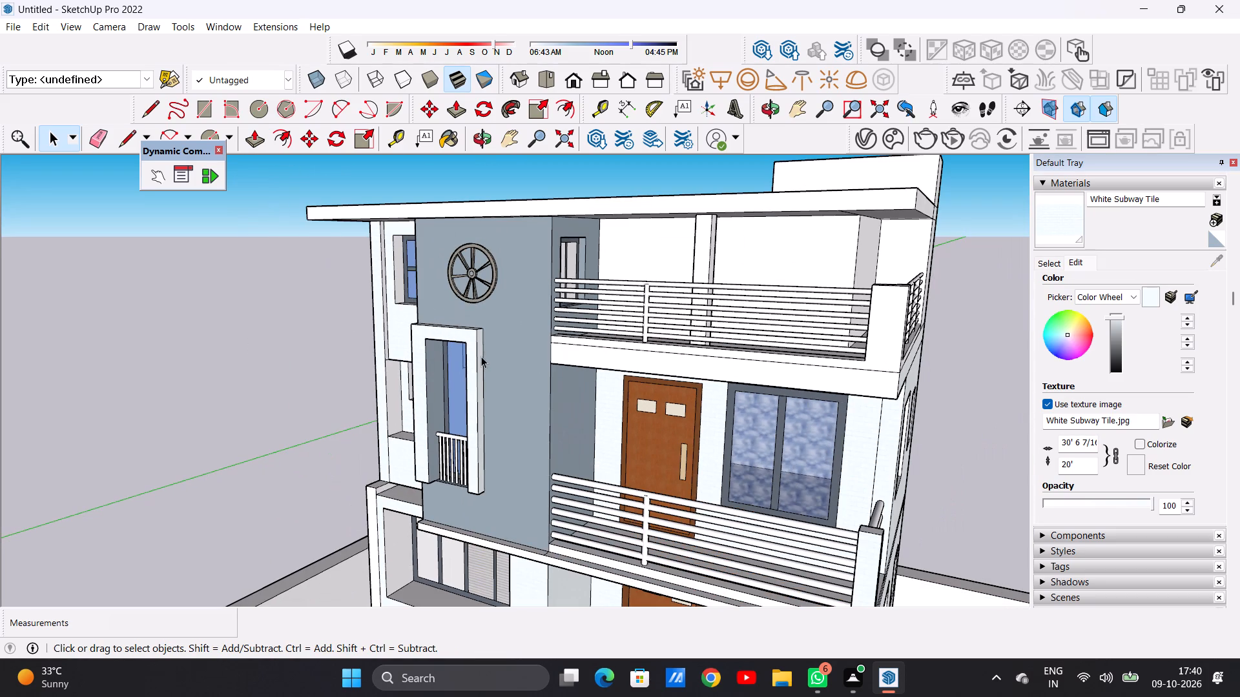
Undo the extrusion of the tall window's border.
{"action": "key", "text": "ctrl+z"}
Draw a narrow vertical rectangle, about 60' 10" by 5' 1", on the grey panel beside the window border, matching the border's height.
{"action": "middle_click_drag", "start_coordinate": [482, 461], "coordinate": [571, 469]}
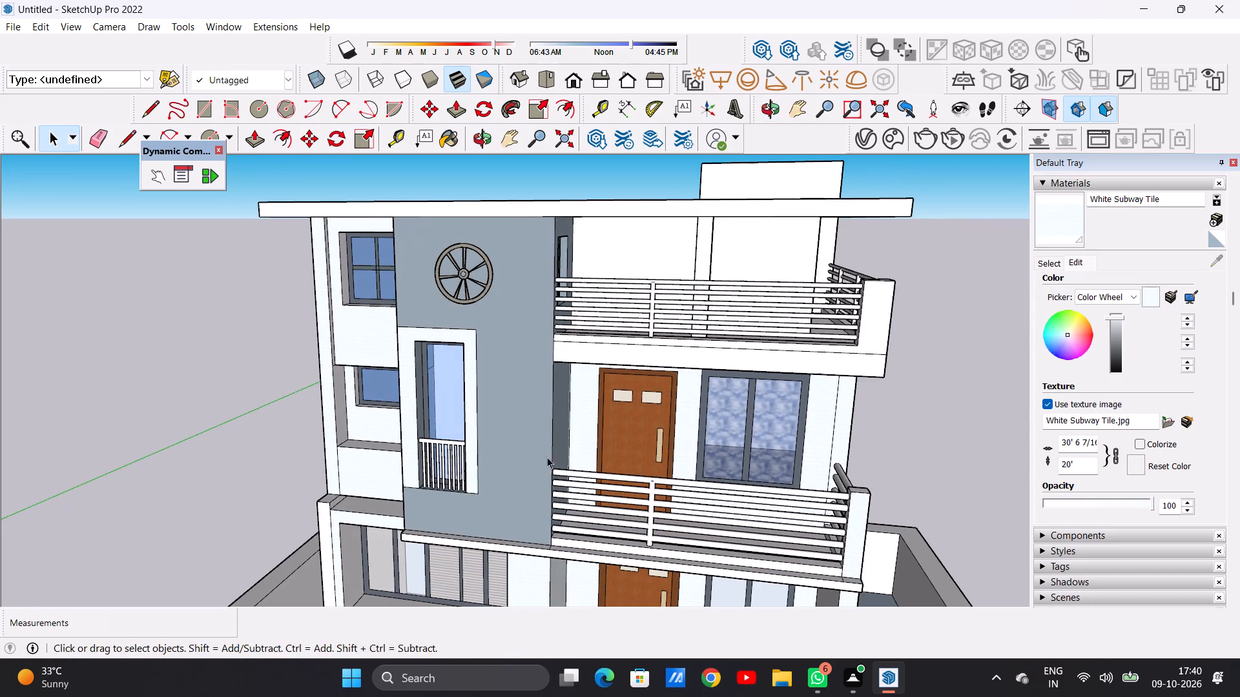
{"action": "middle_click_drag", "start_coordinate": [506, 472], "coordinate": [530, 400]}
{"action": "middle_click_drag", "start_coordinate": [495, 461], "coordinate": [535, 471]}
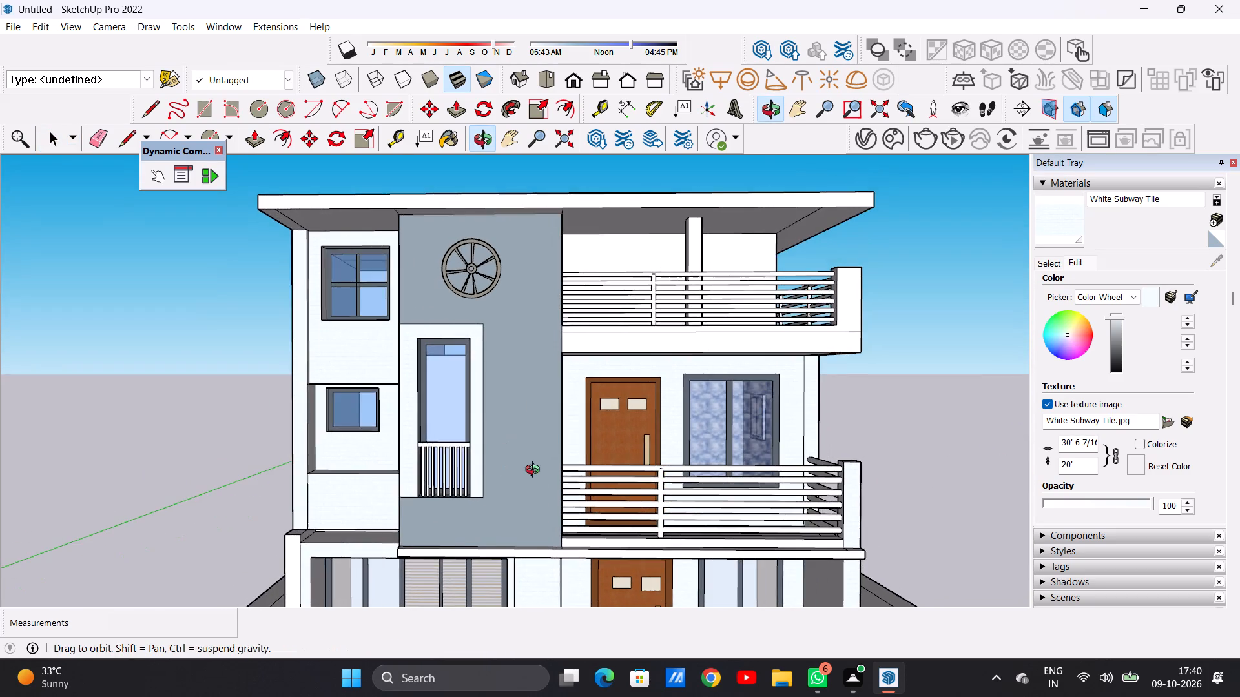
{"action": "middle_click_drag", "start_coordinate": [535, 471], "coordinate": [517, 494]}
{"action": "scroll", "coordinate": [474, 492], "scroll_direction": "up", "scroll_amount": 4}
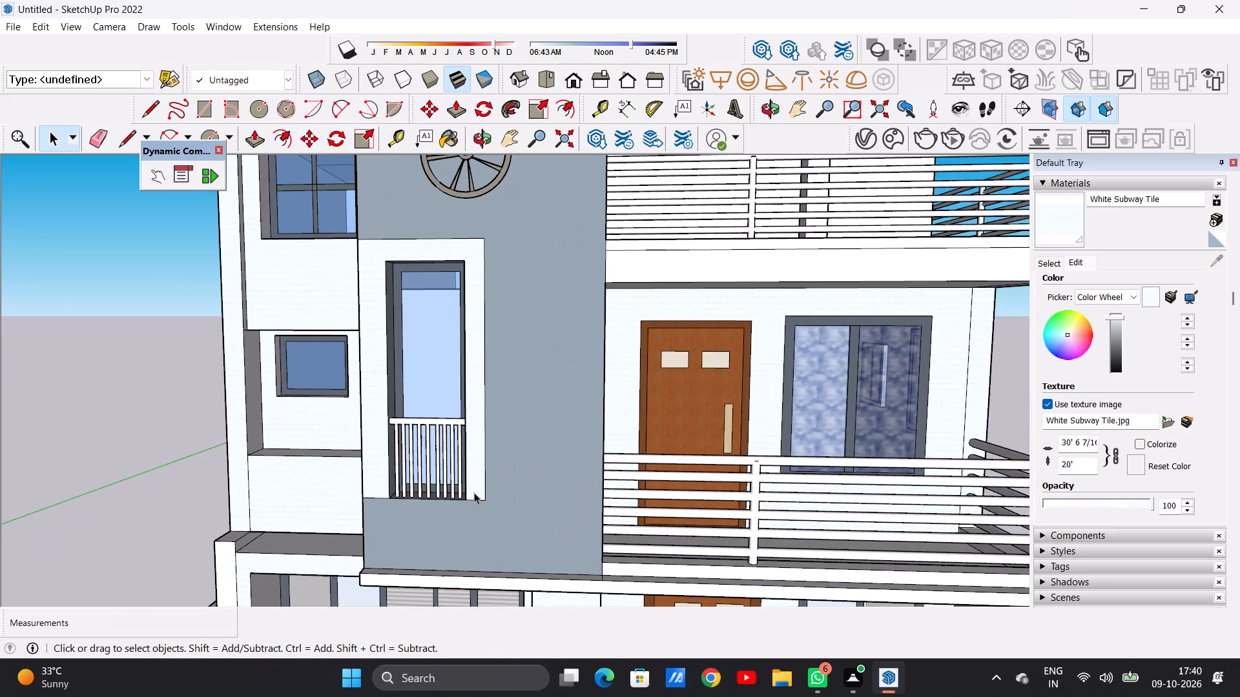
{"action": "key", "text": "r"}
{"action": "scroll", "coordinate": [497, 504], "scroll_direction": "down", "scroll_amount": 1}
{"action": "scroll", "coordinate": [497, 504], "scroll_direction": "up", "scroll_amount": 5}
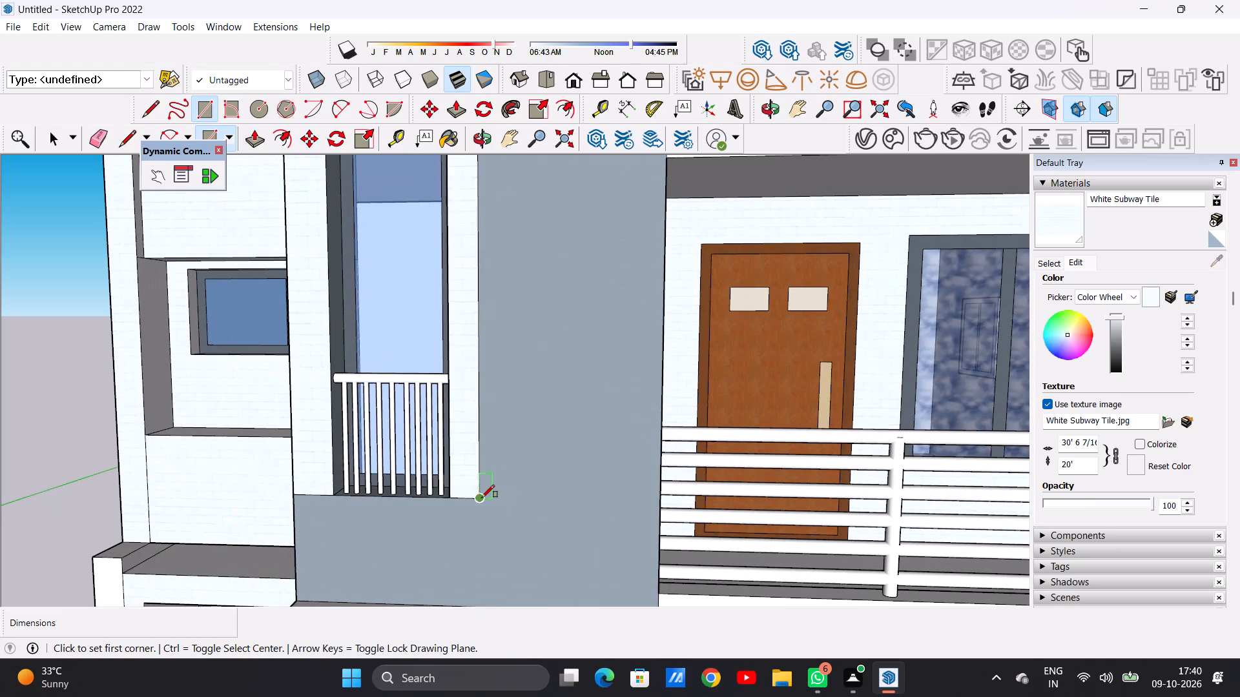
{"action": "left_click", "coordinate": [497, 499]}
{"action": "left_click", "coordinate": [528, 502]}
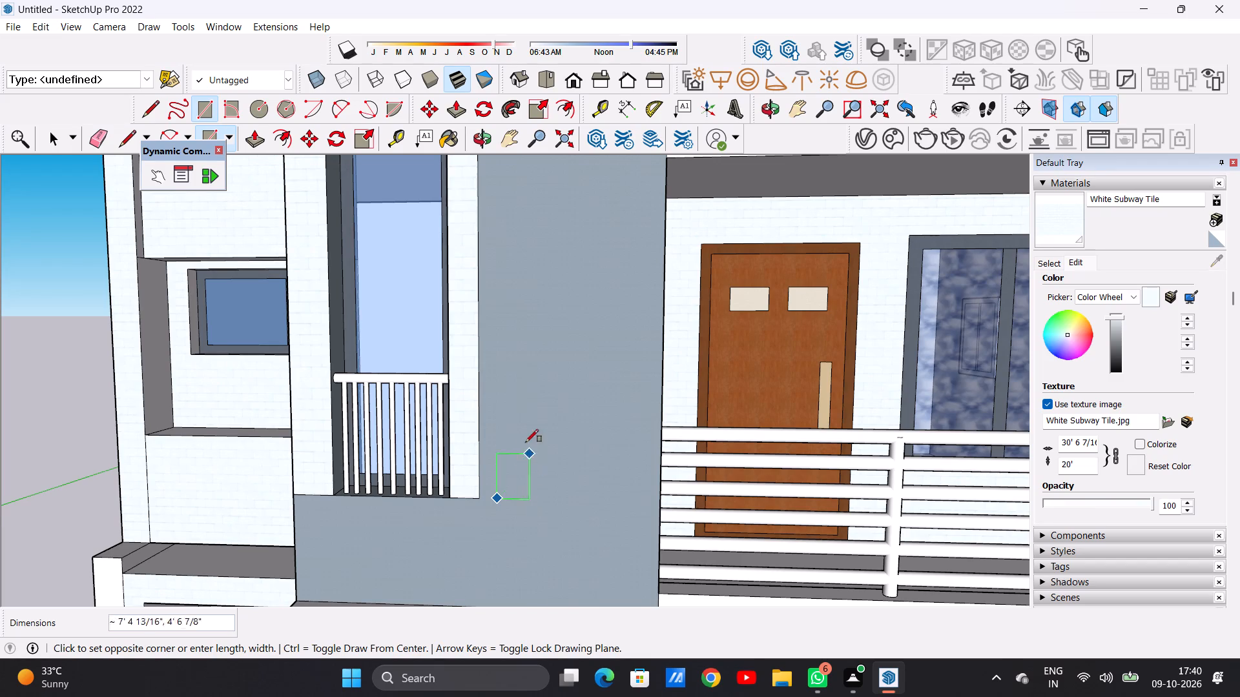
{"action": "scroll", "coordinate": [533, 425], "scroll_direction": "down", "scroll_amount": 9}
{"action": "scroll", "coordinate": [521, 268], "scroll_direction": "up", "scroll_amount": 2}
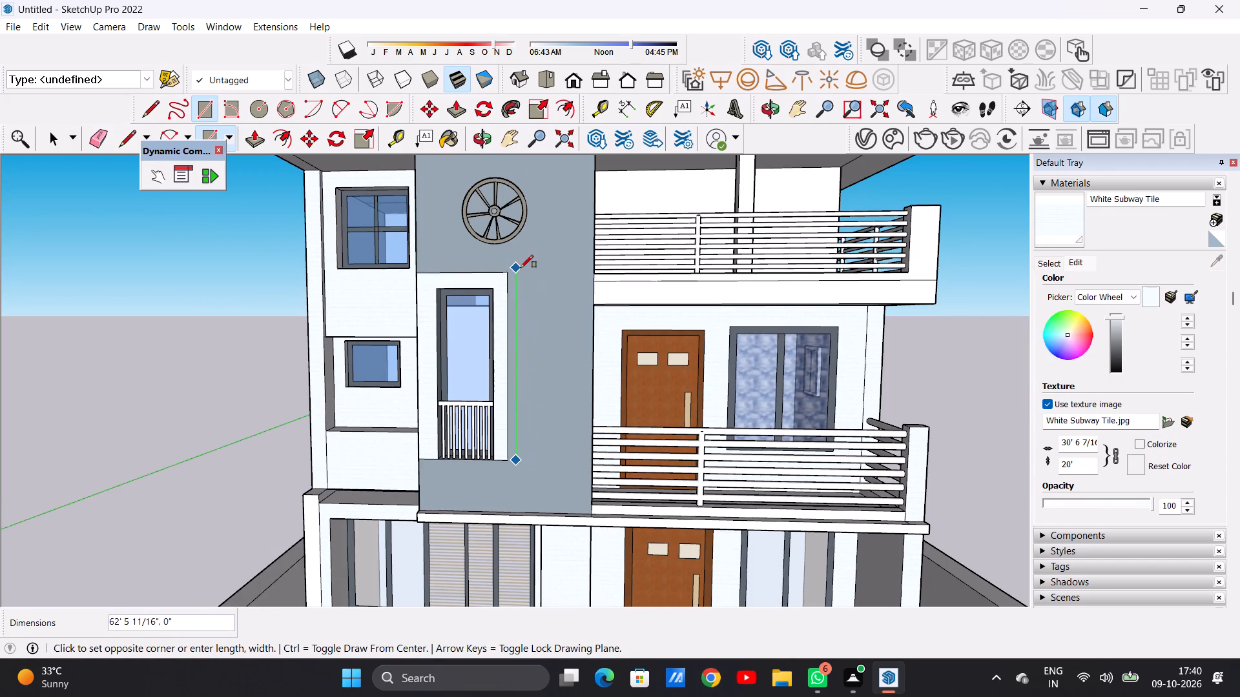
{"action": "scroll", "coordinate": [521, 268], "scroll_direction": "up", "scroll_amount": 2}
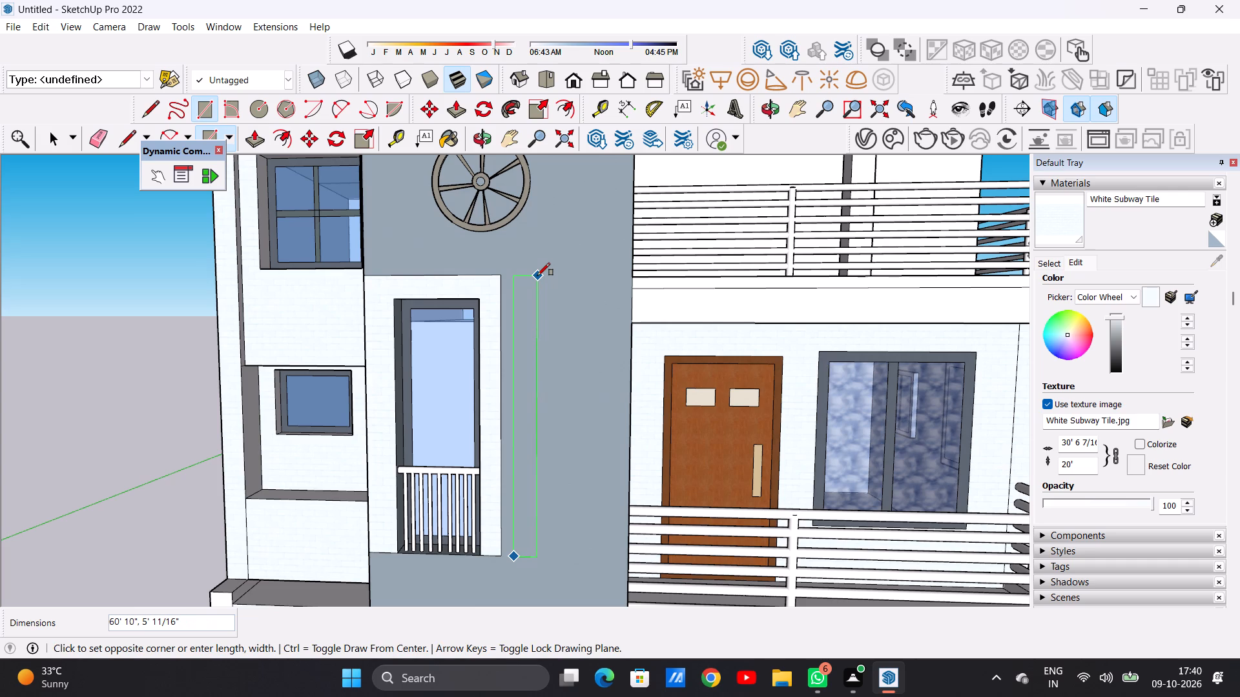
{"action": "left_click", "coordinate": [537, 276]}
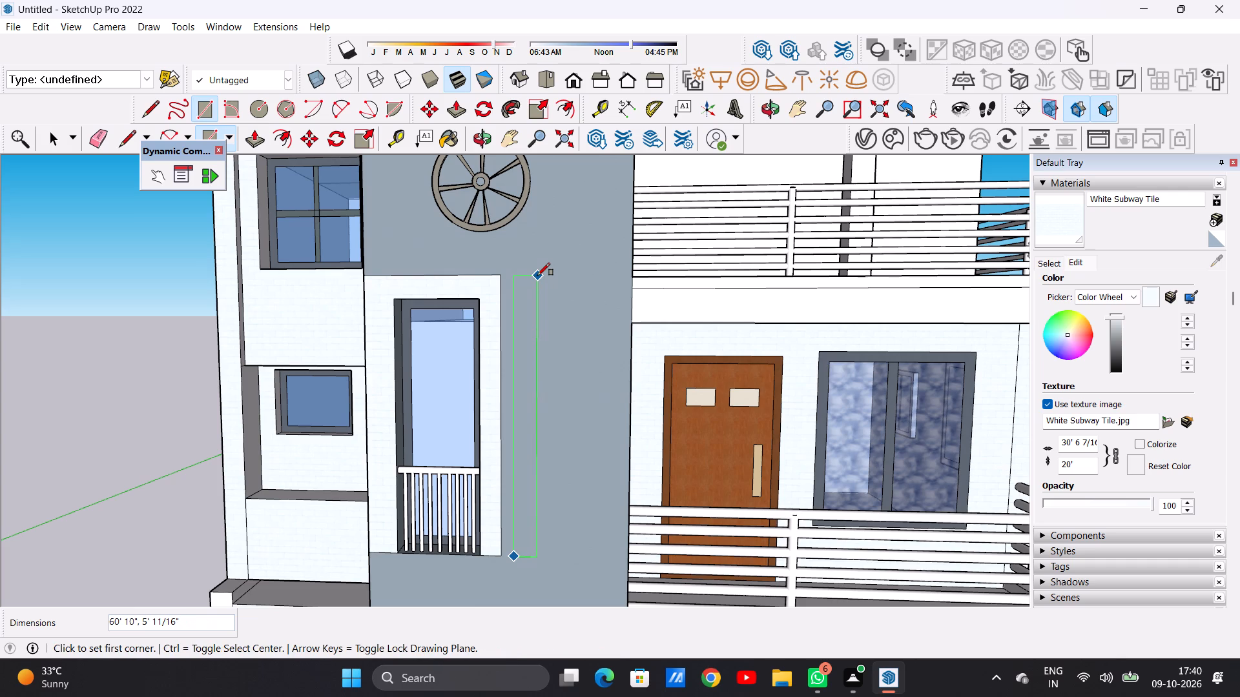
{"action": "key", "text": "space"}
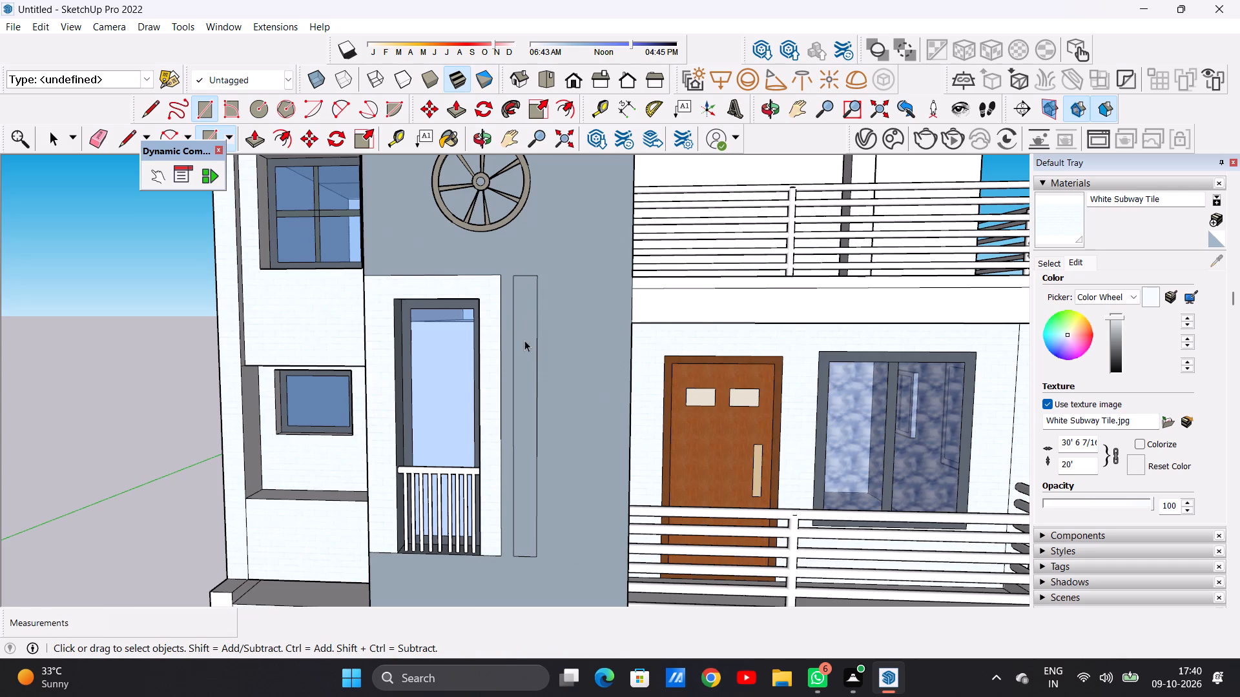
Copy the vertical strip about 7' 5" sideways across the grey panel, away from the tall window.
{"action": "double_click", "coordinate": [523, 381]}
{"action": "key", "text": "m"}
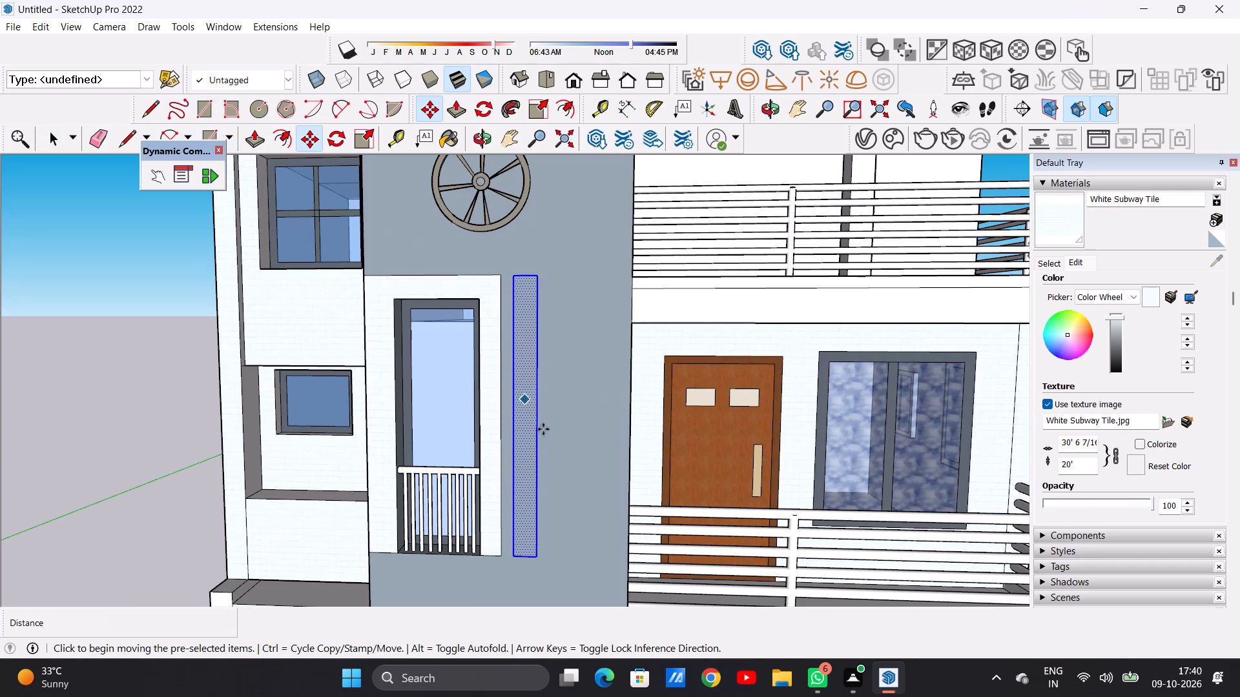
{"action": "left_click", "coordinate": [539, 556]}
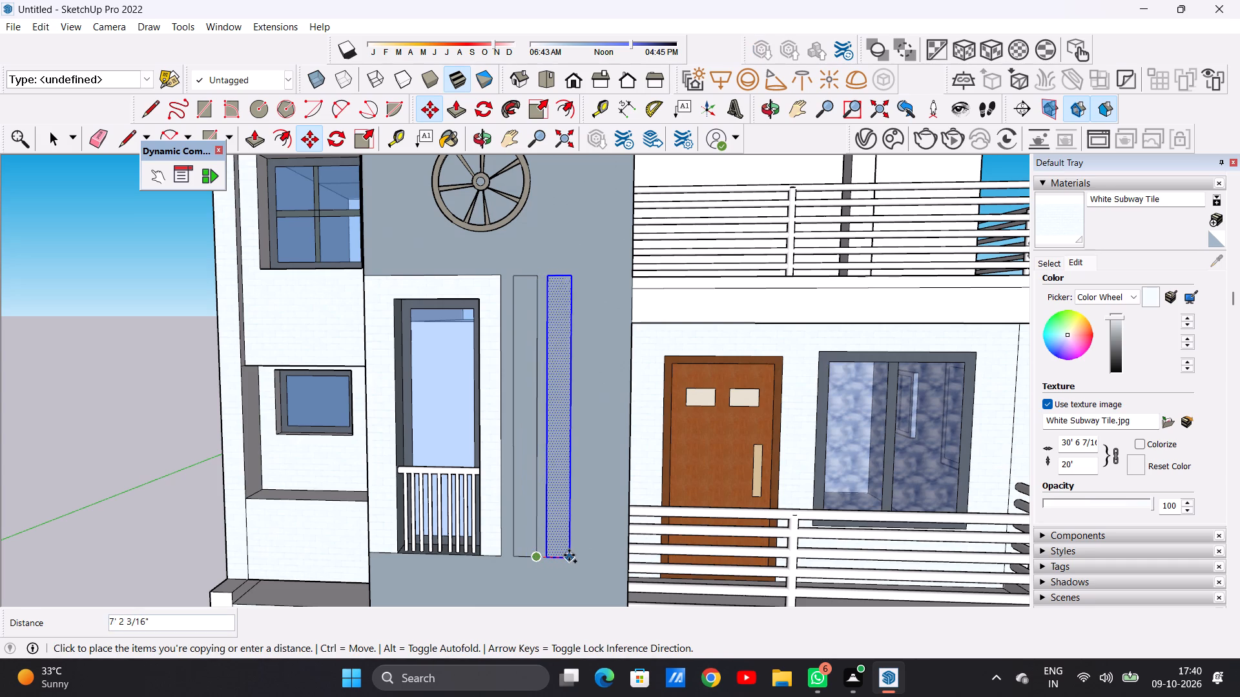
{"action": "left_click", "coordinate": [571, 554]}
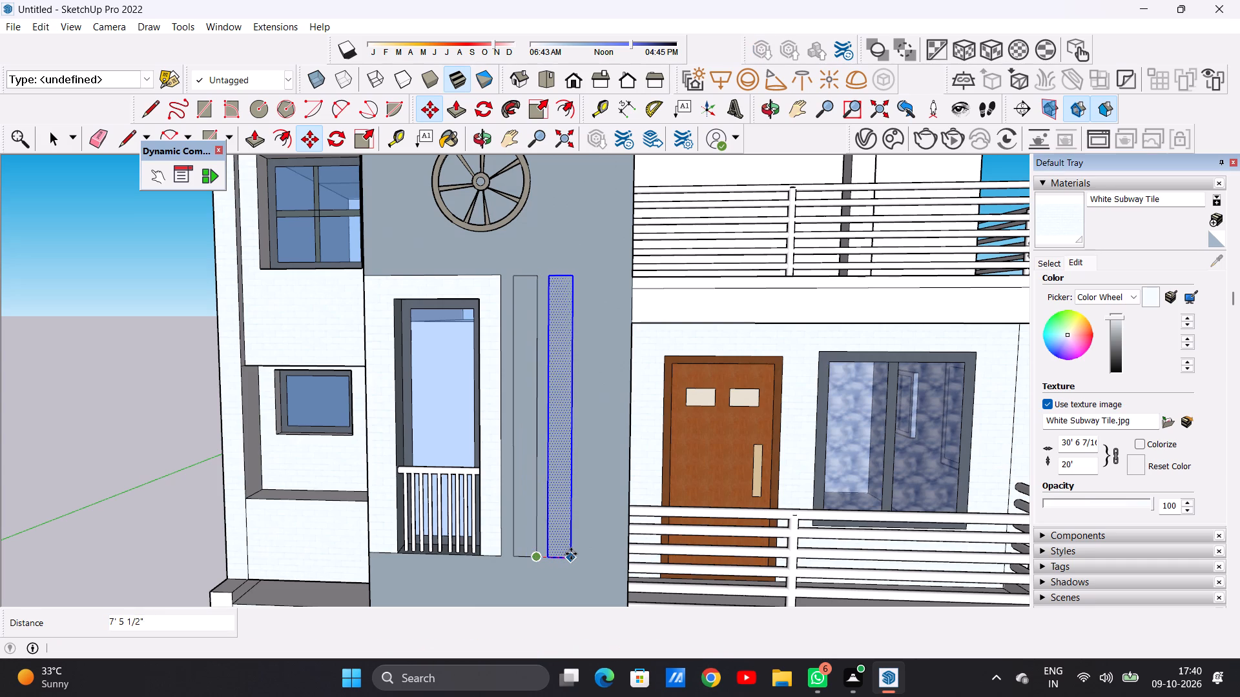
{"action": "key", "text": "space"}
{"action": "left_click", "coordinate": [121, 373]}
Paint both vertical strips on the grey panel with White Subway Tile.
{"action": "scroll", "coordinate": [458, 378], "scroll_direction": "down", "scroll_amount": 1}
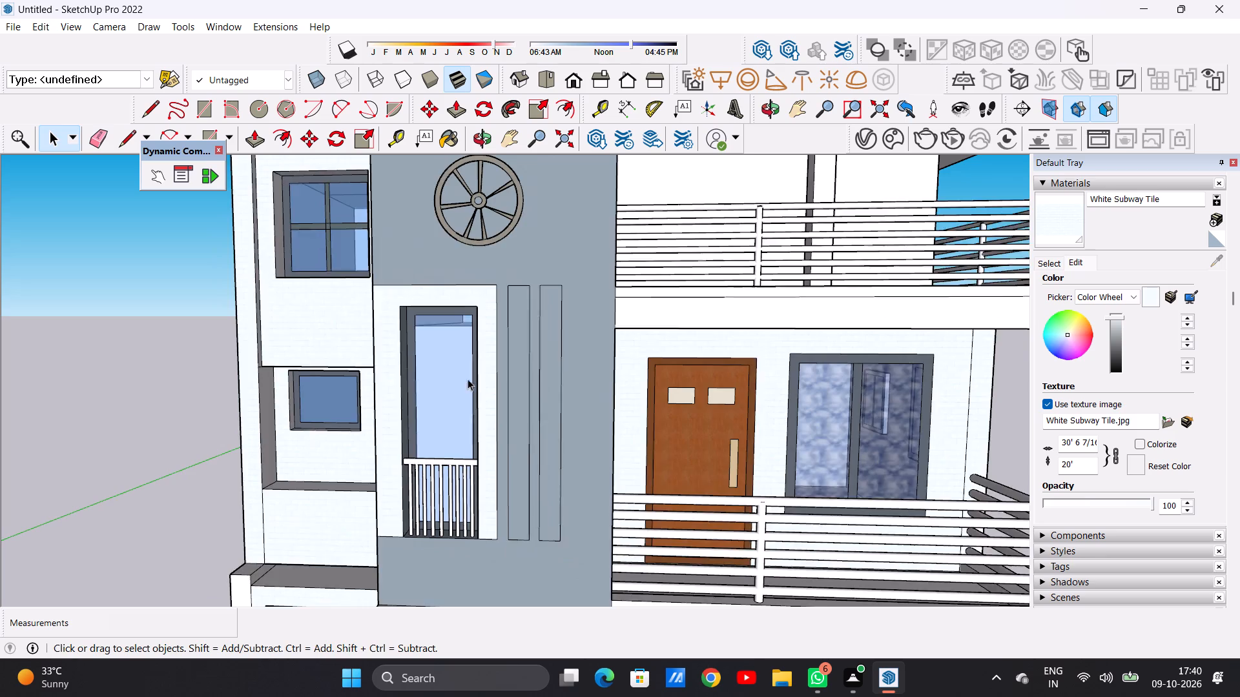
{"action": "scroll", "coordinate": [468, 379], "scroll_direction": "down", "scroll_amount": 2}
{"action": "middle_click_drag", "start_coordinate": [519, 383], "coordinate": [327, 432]}
{"action": "scroll", "coordinate": [467, 318], "scroll_direction": "up", "scroll_amount": 2}
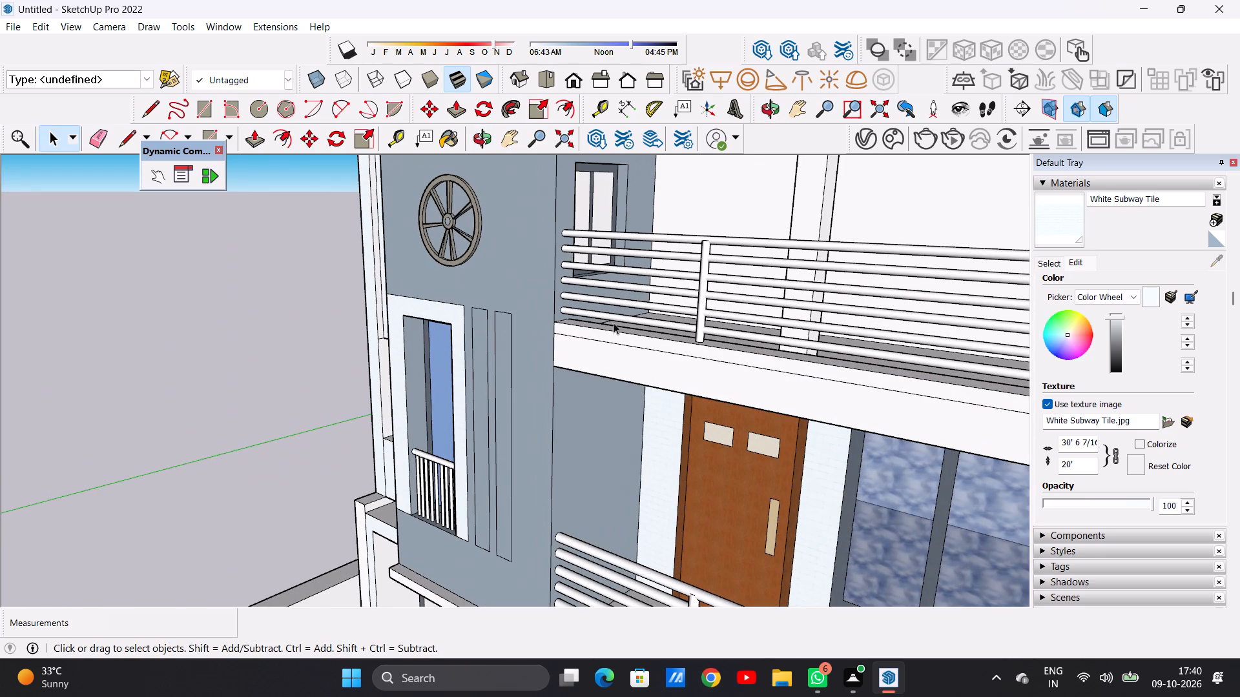
{"action": "left_click", "coordinate": [1065, 225]}
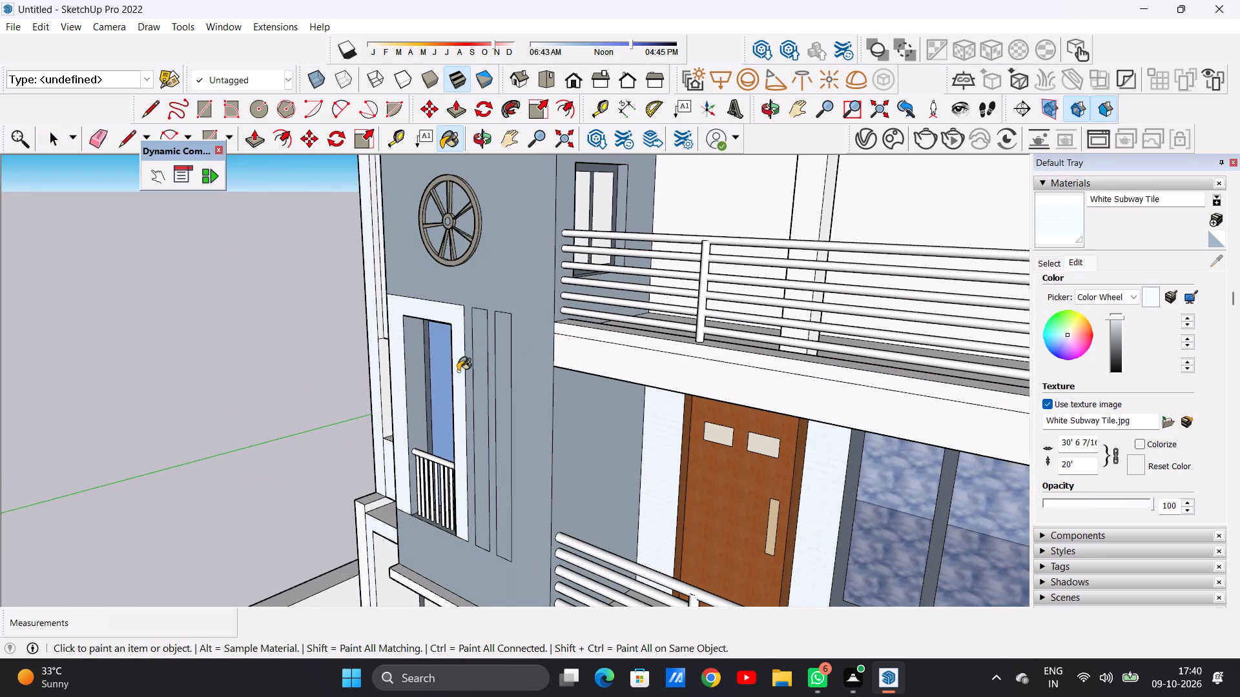
{"action": "scroll", "coordinate": [482, 376], "scroll_direction": "up", "scroll_amount": 5}
{"action": "left_click", "coordinate": [475, 366]}
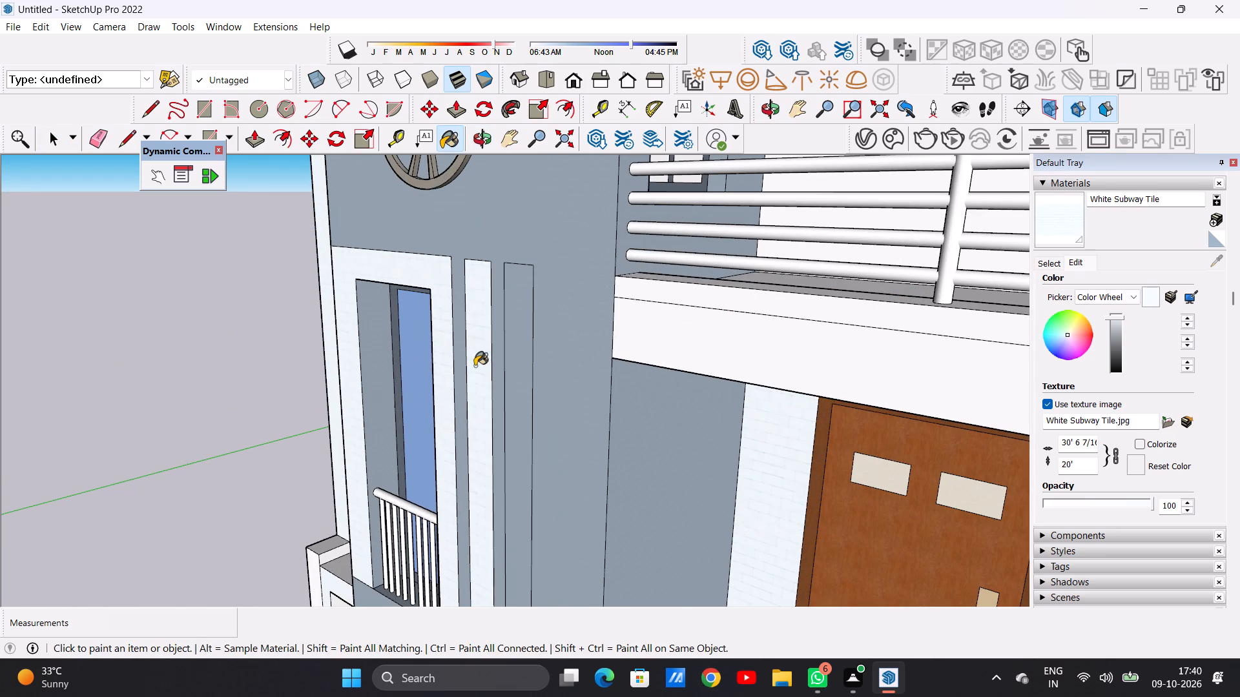
{"action": "left_click", "coordinate": [515, 365]}
{"action": "key", "text": "space"}
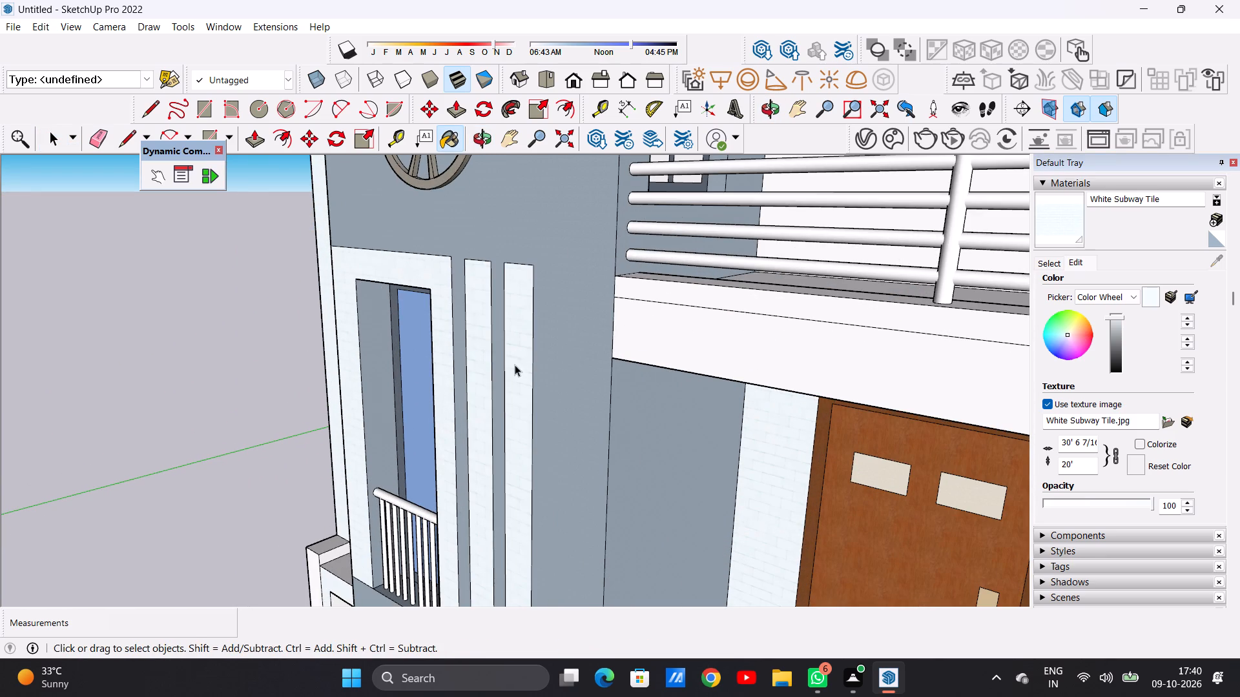
Push/Pull both vertical strips outward from the grey panel by the same depth, about 3'.
{"action": "type", "text": "P"}
{"action": "left_click", "coordinate": [475, 372]}
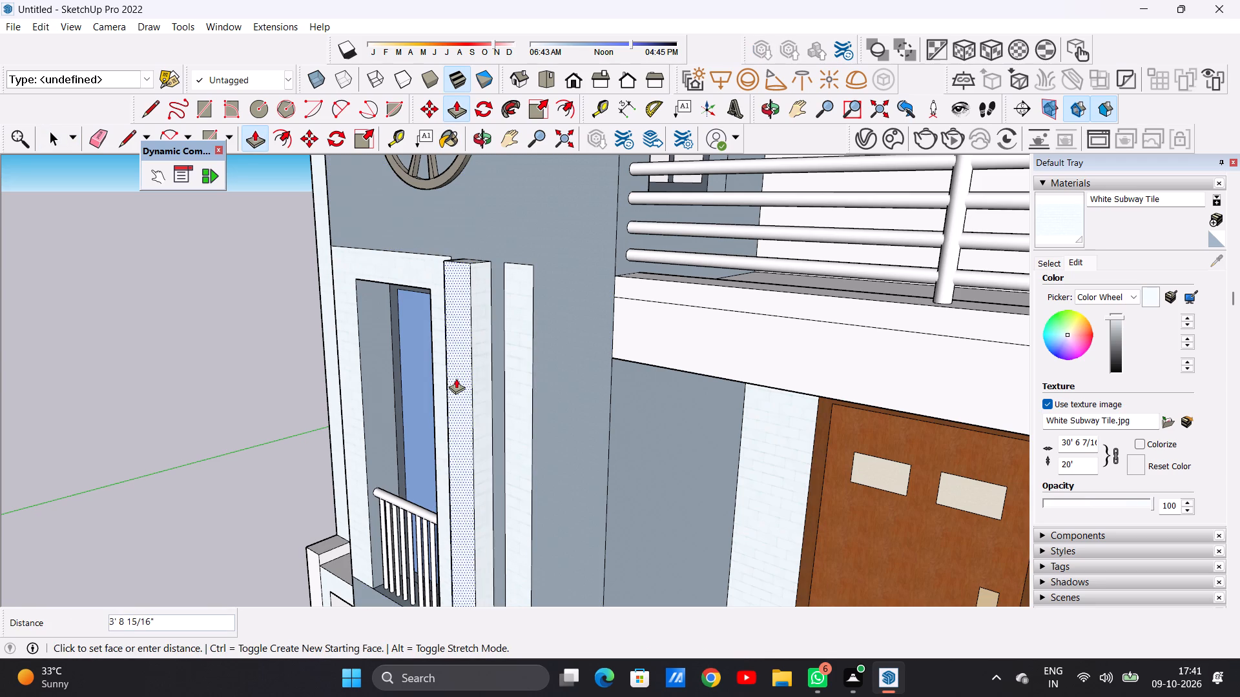
{"action": "left_click", "coordinate": [459, 374]}
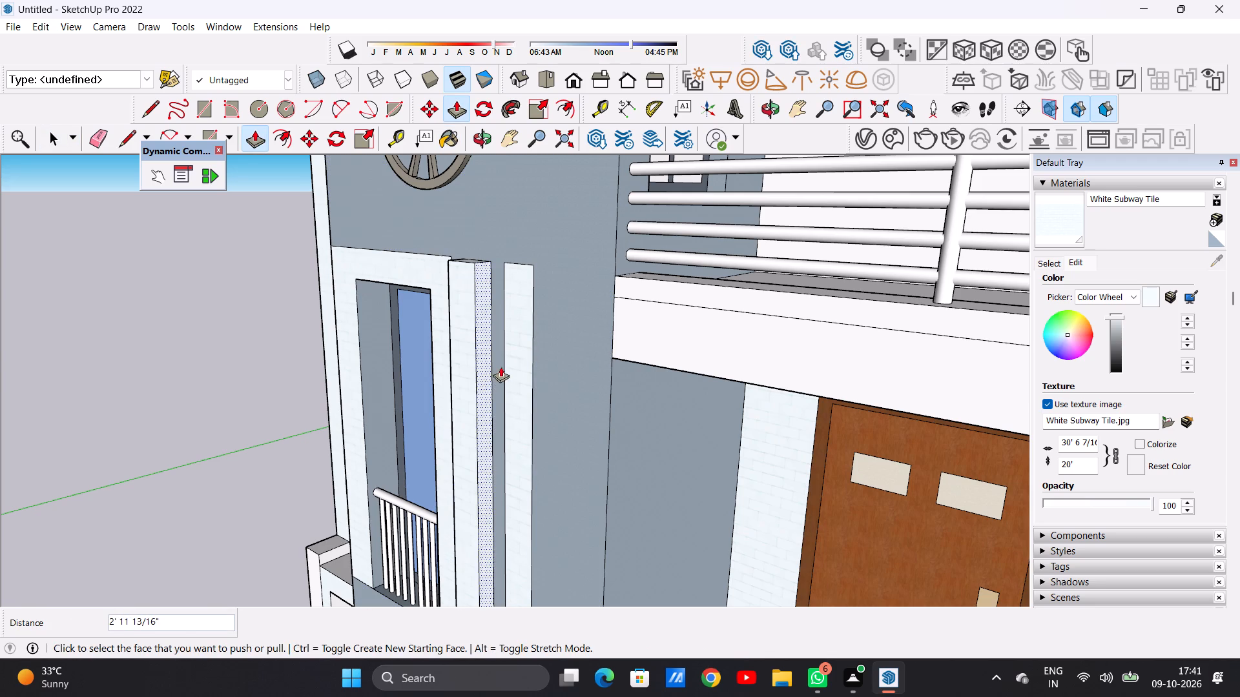
{"action": "left_click", "coordinate": [510, 364]}
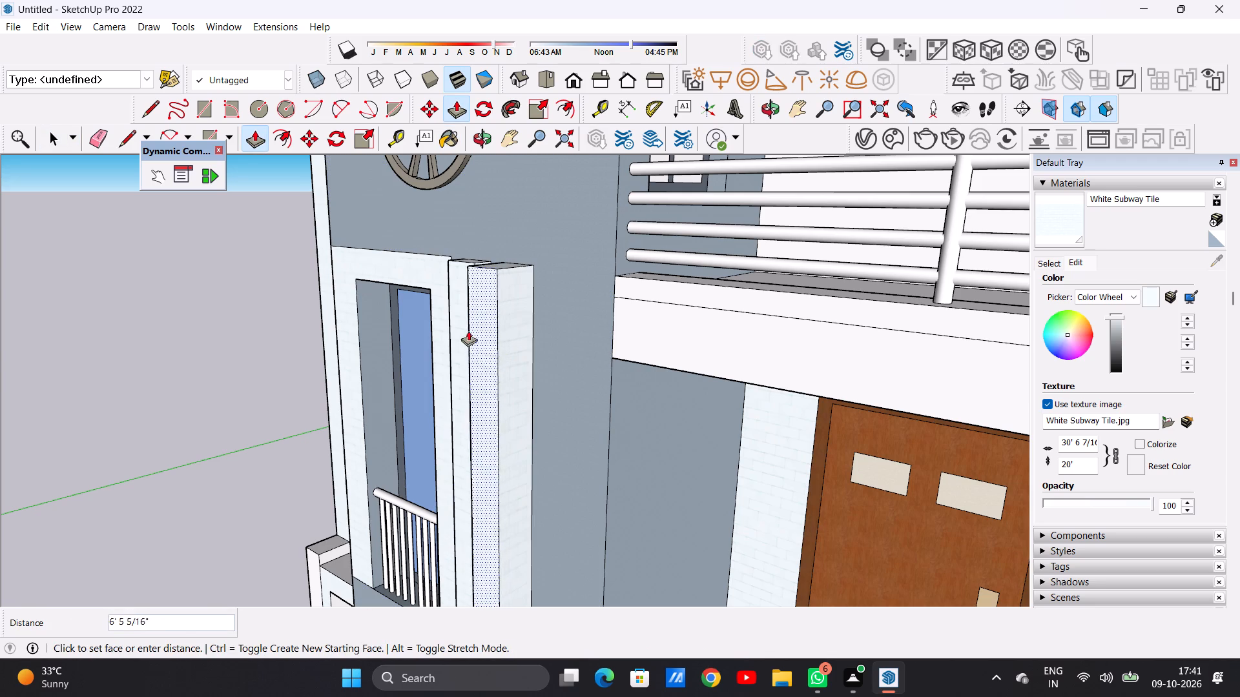
{"action": "left_click", "coordinate": [468, 264]}
{"action": "scroll", "coordinate": [535, 341], "scroll_direction": "down", "scroll_amount": 3}
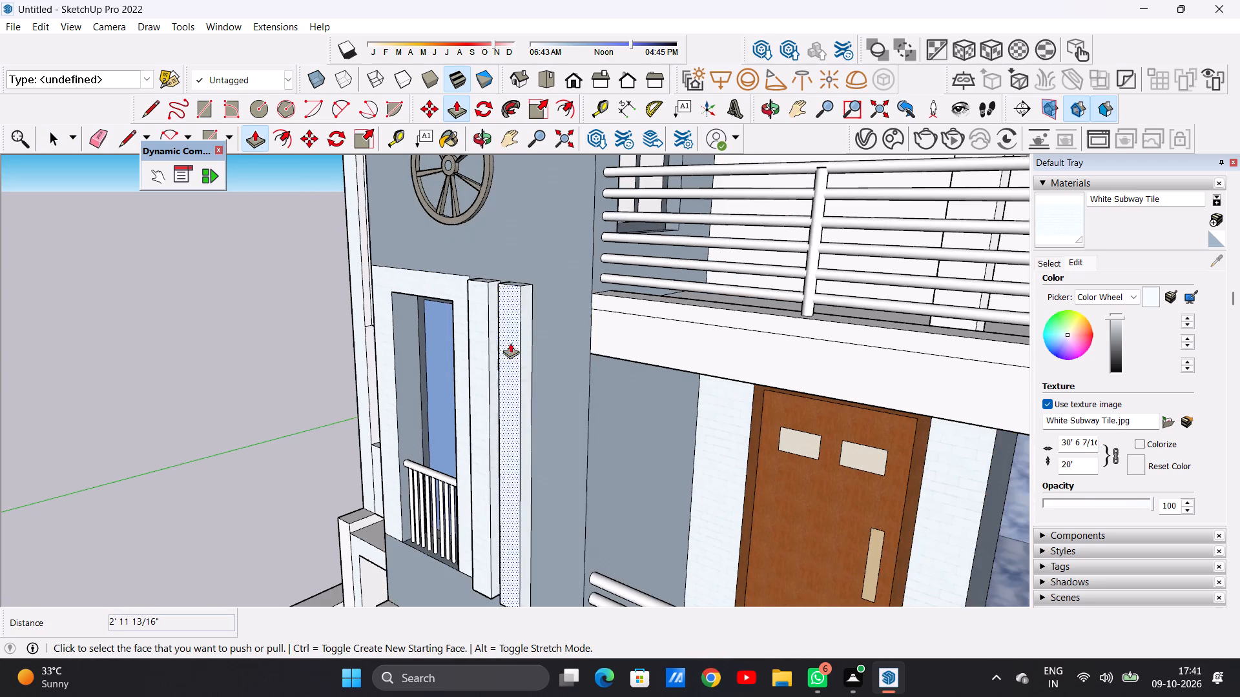
Push/Pull the border around the tall window outward by about 3', flush with the two vertical strips.
{"action": "scroll", "coordinate": [459, 298], "scroll_direction": "up", "scroll_amount": 5}
{"action": "left_click", "coordinate": [459, 298]}
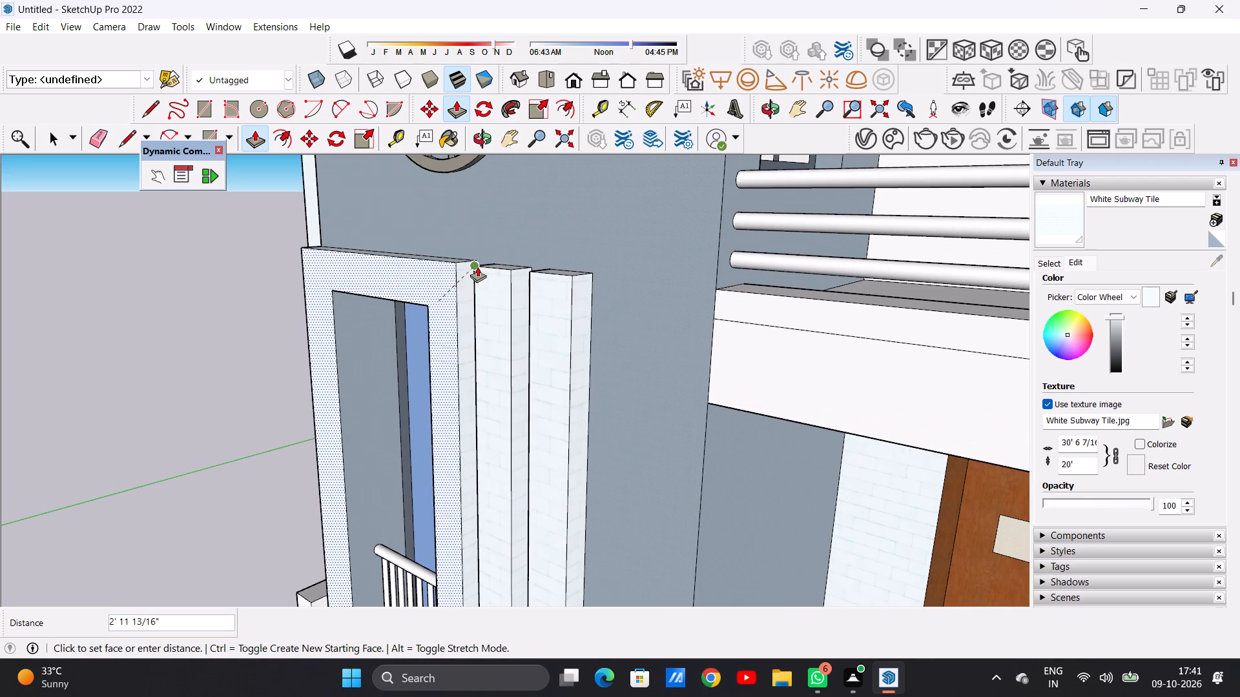
{"action": "left_click", "coordinate": [477, 267]}
{"action": "key", "text": "space"}
Examine the whole house and the front facade with its raised border and strips from several angles.
{"action": "scroll", "coordinate": [560, 425], "scroll_direction": "down", "scroll_amount": 14}
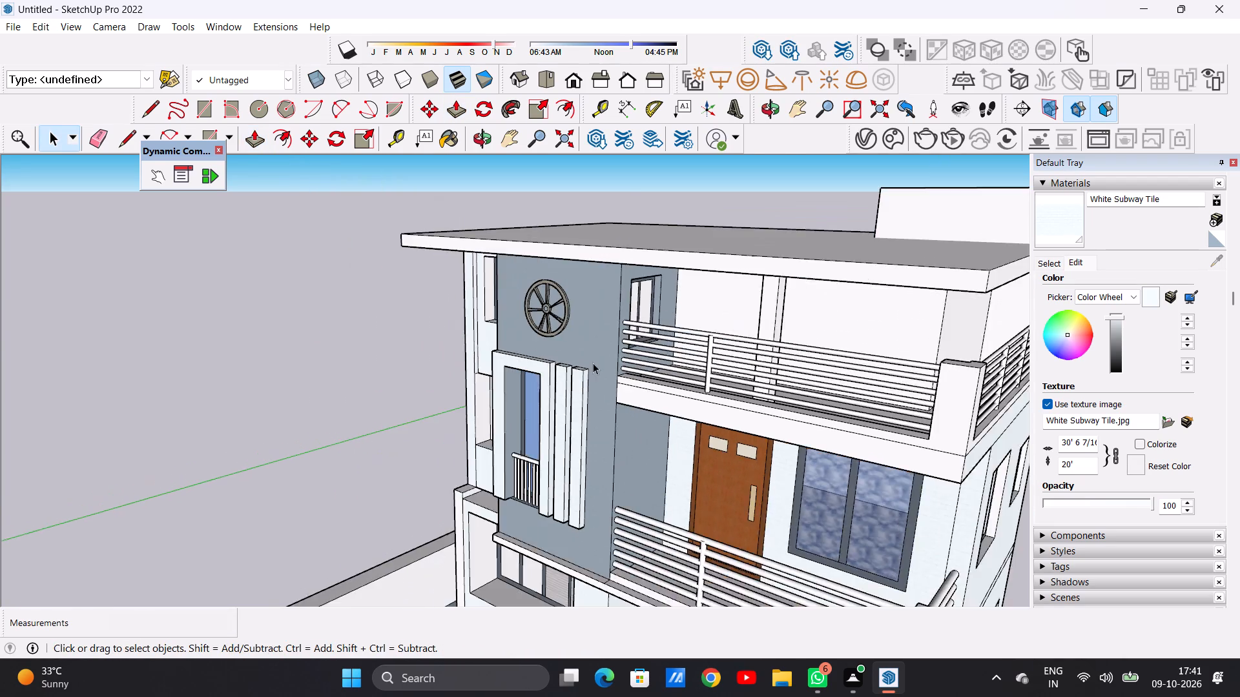
{"action": "scroll", "coordinate": [593, 363], "scroll_direction": "down", "scroll_amount": 3}
{"action": "middle_click_drag", "start_coordinate": [514, 449], "coordinate": [635, 439]}
{"action": "scroll", "coordinate": [526, 370], "scroll_direction": "down", "scroll_amount": 9}
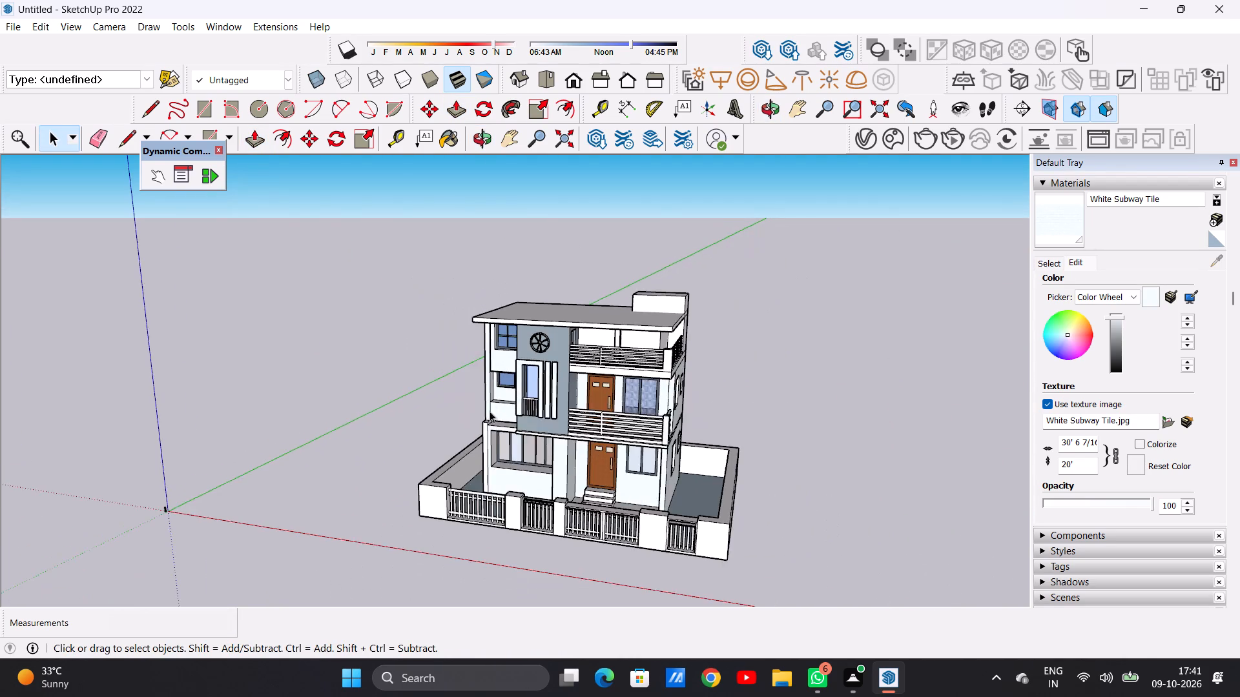
{"action": "middle_click_drag", "start_coordinate": [490, 411], "coordinate": [528, 367]}
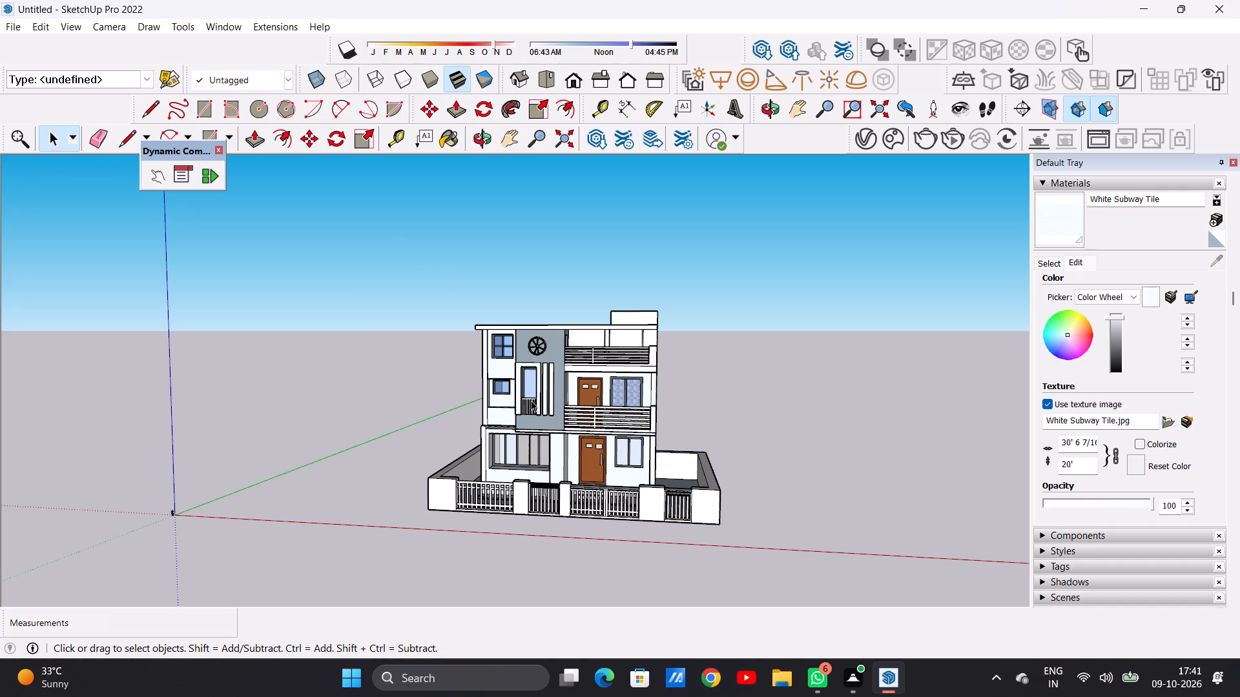
{"action": "scroll", "coordinate": [591, 414], "scroll_direction": "up", "scroll_amount": 20}
{"action": "scroll", "coordinate": [610, 545], "scroll_direction": "up", "scroll_amount": 1}
{"action": "middle_click_drag", "start_coordinate": [605, 541], "coordinate": [617, 389]}
{"action": "middle_click_drag", "start_coordinate": [586, 460], "coordinate": [599, 547]}
{"action": "scroll", "coordinate": [599, 547], "scroll_direction": "up", "scroll_amount": 1}
{"action": "scroll", "coordinate": [576, 481], "scroll_direction": "down", "scroll_amount": 14}
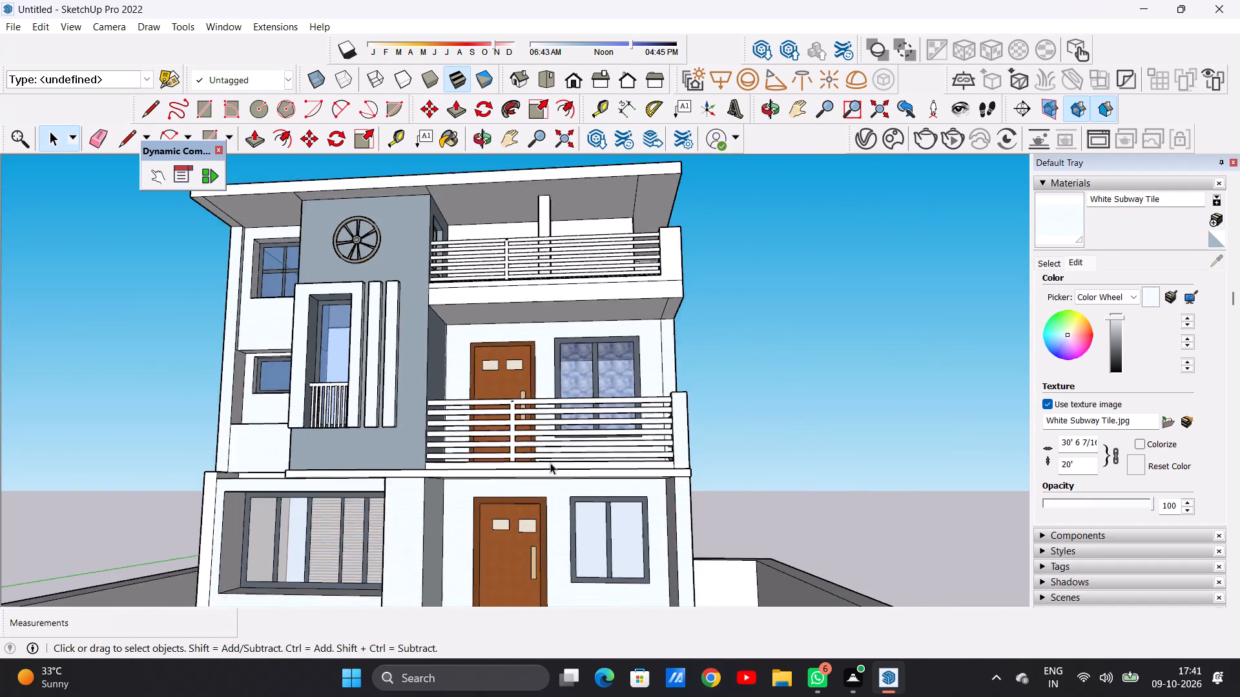
Paint the three wall faces behind the top-floor balcony railing with White Subway Tile.
{"action": "scroll", "coordinate": [550, 463], "scroll_direction": "down", "scroll_amount": 7}
{"action": "middle_click_drag", "start_coordinate": [544, 429], "coordinate": [626, 482]}
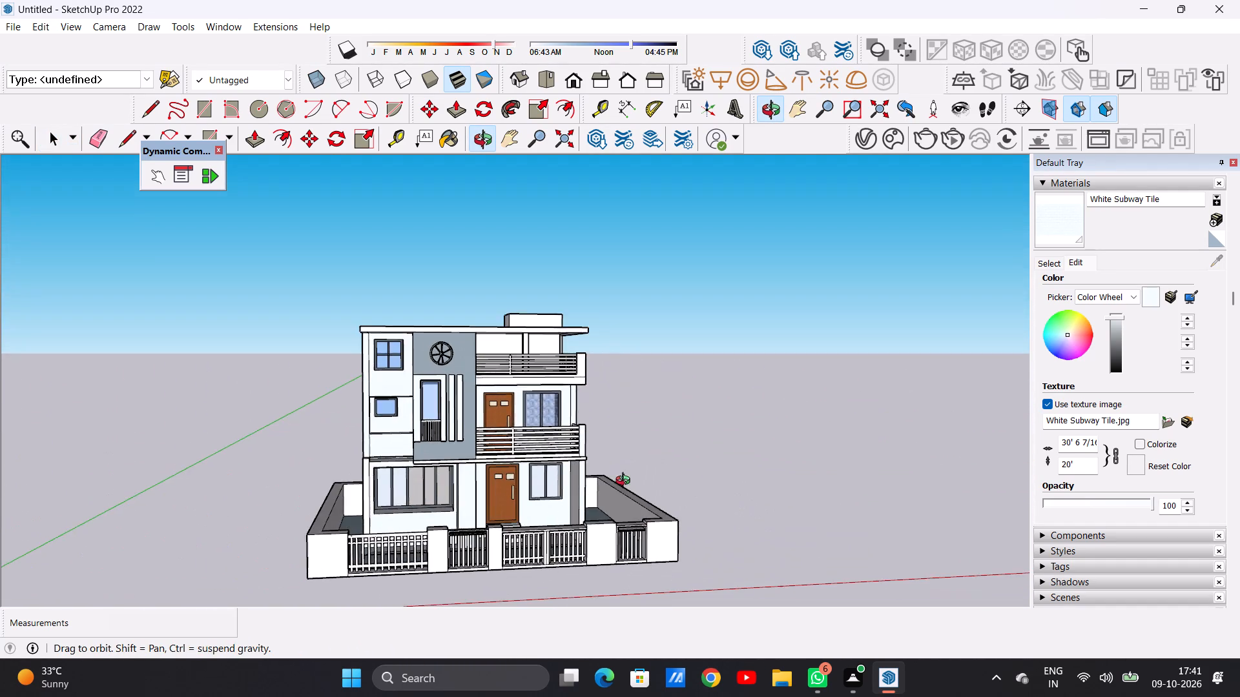
{"action": "middle_click_drag", "start_coordinate": [626, 482], "coordinate": [502, 472]}
{"action": "scroll", "coordinate": [579, 331], "scroll_direction": "up", "scroll_amount": 13}
{"action": "scroll", "coordinate": [581, 372], "scroll_direction": "down", "scroll_amount": 1}
{"action": "scroll", "coordinate": [581, 372], "scroll_direction": "up", "scroll_amount": 2}
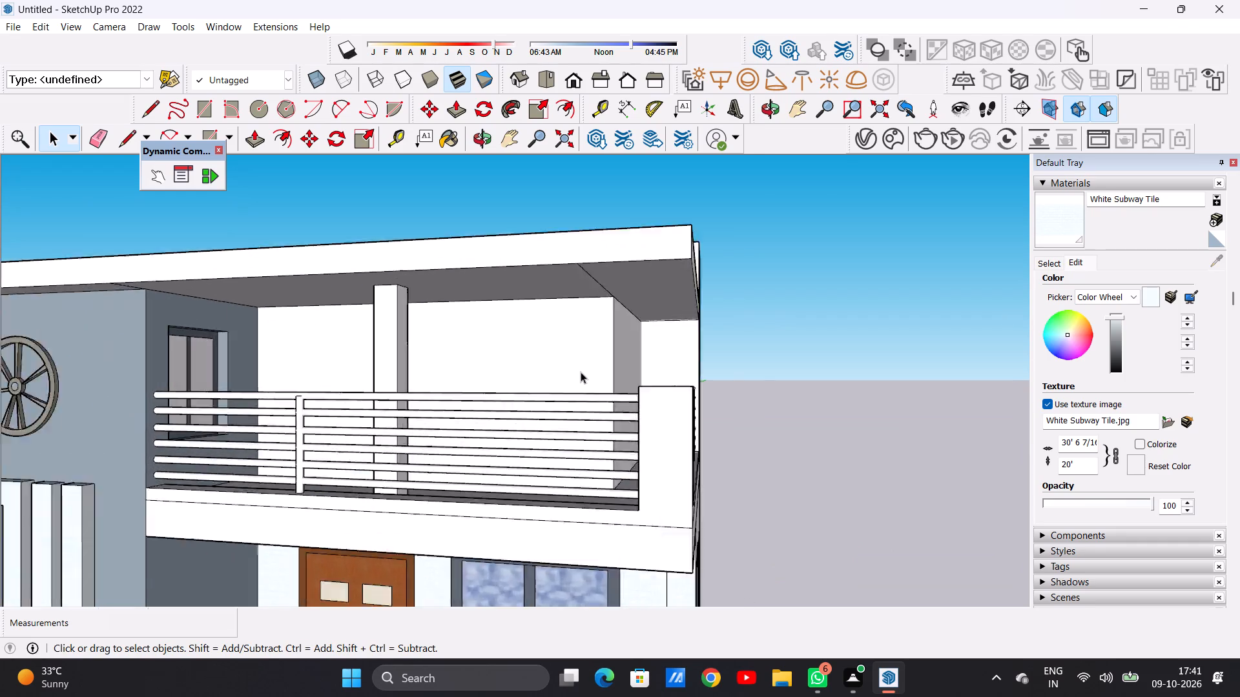
{"action": "scroll", "coordinate": [581, 372], "scroll_direction": "up", "scroll_amount": 7}
{"action": "left_click", "coordinate": [1048, 221]}
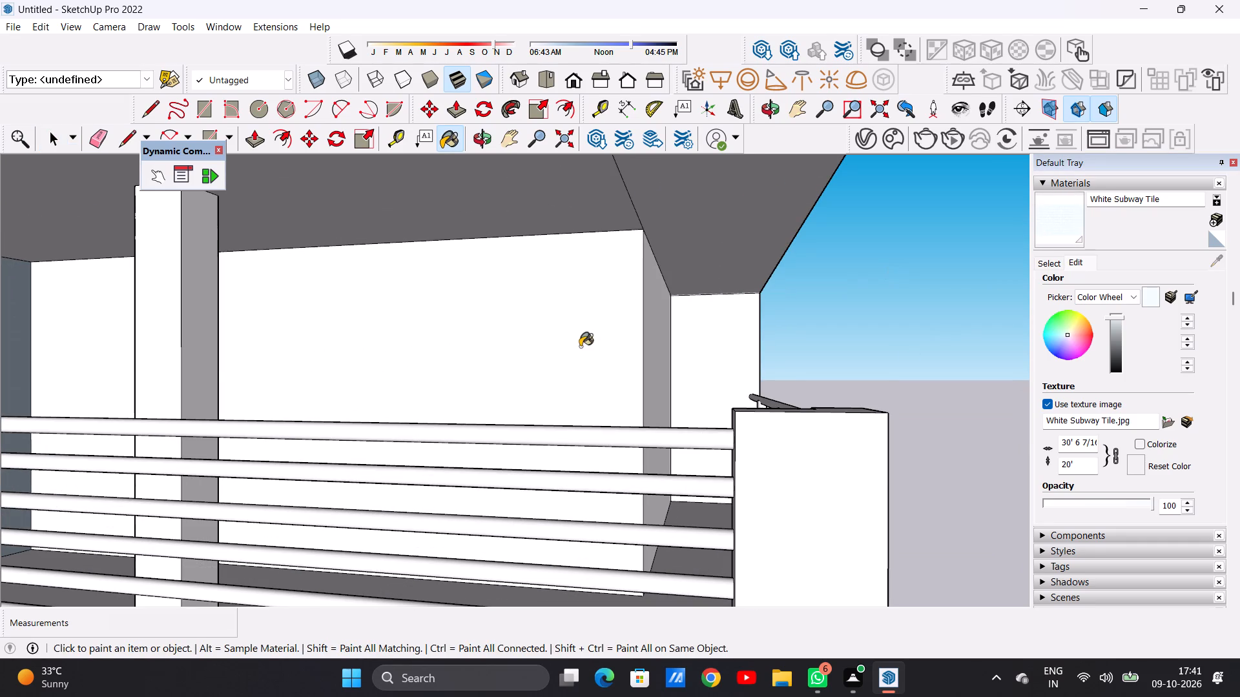
{"action": "left_click", "coordinate": [577, 345]}
{"action": "left_click", "coordinate": [648, 332]}
{"action": "left_click", "coordinate": [709, 327]}
{"action": "scroll", "coordinate": [625, 403], "scroll_direction": "down", "scroll_amount": 6}
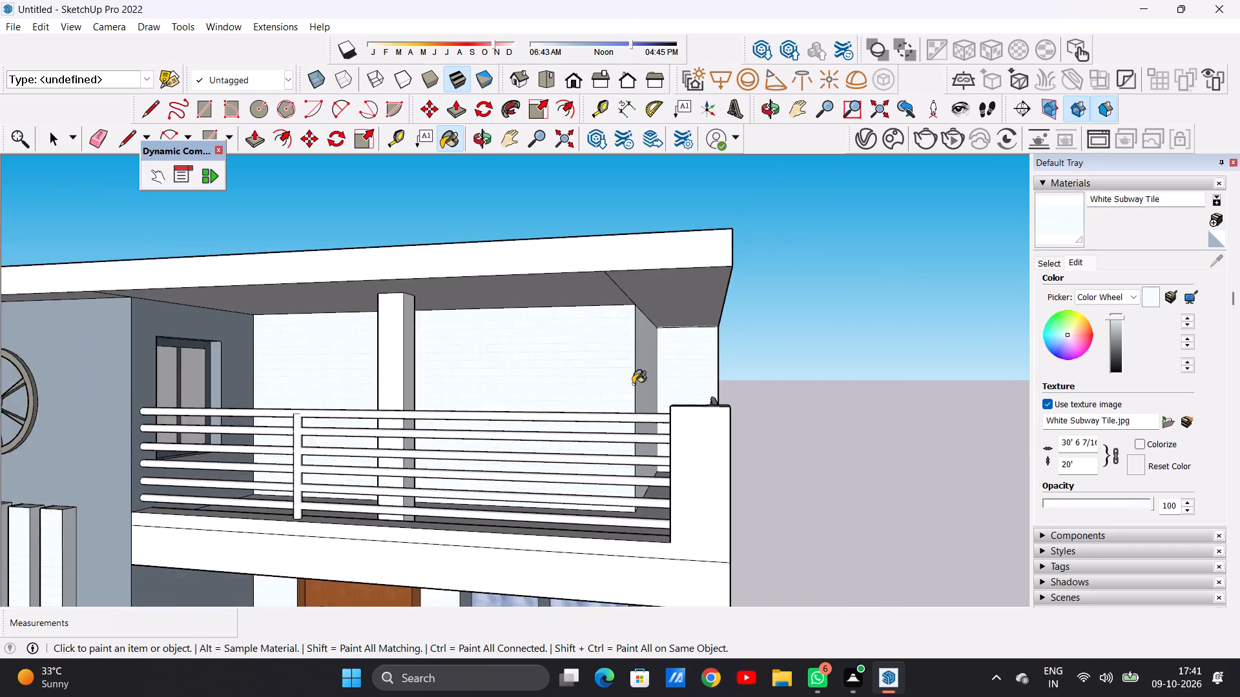
Paint the top balcony's corner post and the front edge of its floor slab with White Subway Tile.
{"action": "scroll", "coordinate": [633, 384], "scroll_direction": "down", "scroll_amount": 3}
{"action": "middle_click_drag", "start_coordinate": [634, 384], "coordinate": [492, 467]}
{"action": "scroll", "coordinate": [586, 518], "scroll_direction": "up", "scroll_amount": 1}
{"action": "scroll", "coordinate": [586, 518], "scroll_direction": "down", "scroll_amount": 1}
{"action": "scroll", "coordinate": [586, 518], "scroll_direction": "up", "scroll_amount": 9}
{"action": "left_click", "coordinate": [562, 517]}
{"action": "left_click", "coordinate": [619, 509]}
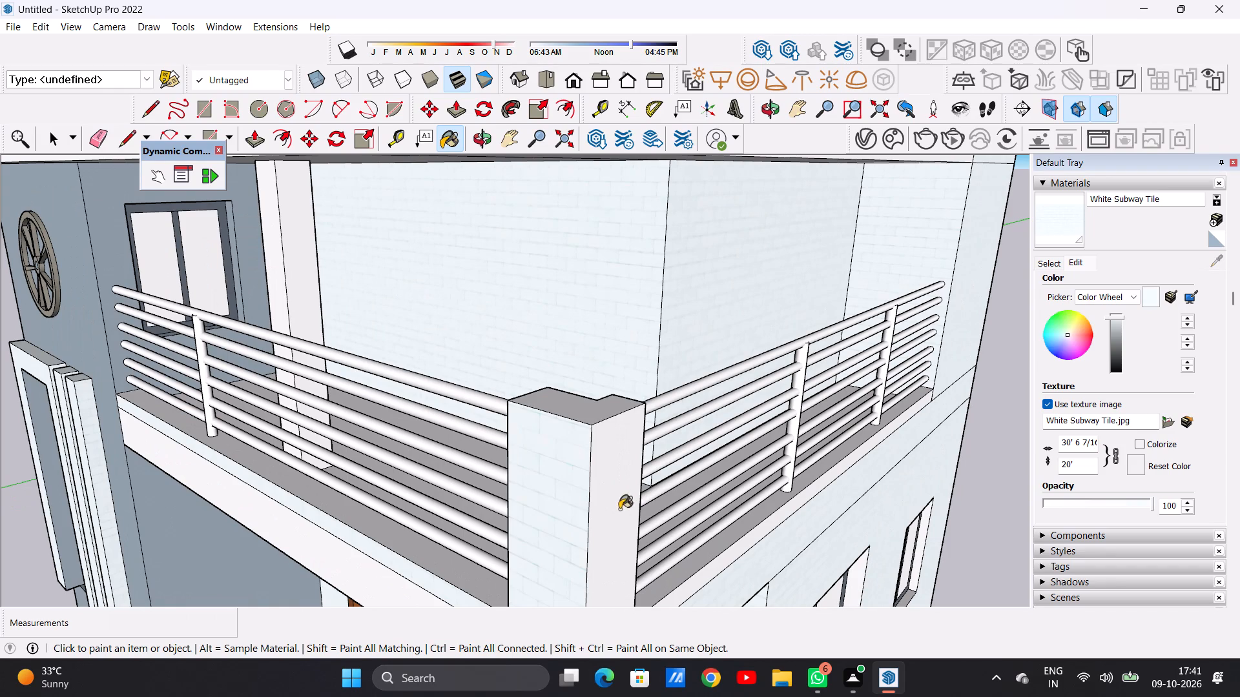
{"action": "left_click", "coordinate": [579, 408]}
{"action": "scroll", "coordinate": [577, 467], "scroll_direction": "down", "scroll_amount": 13}
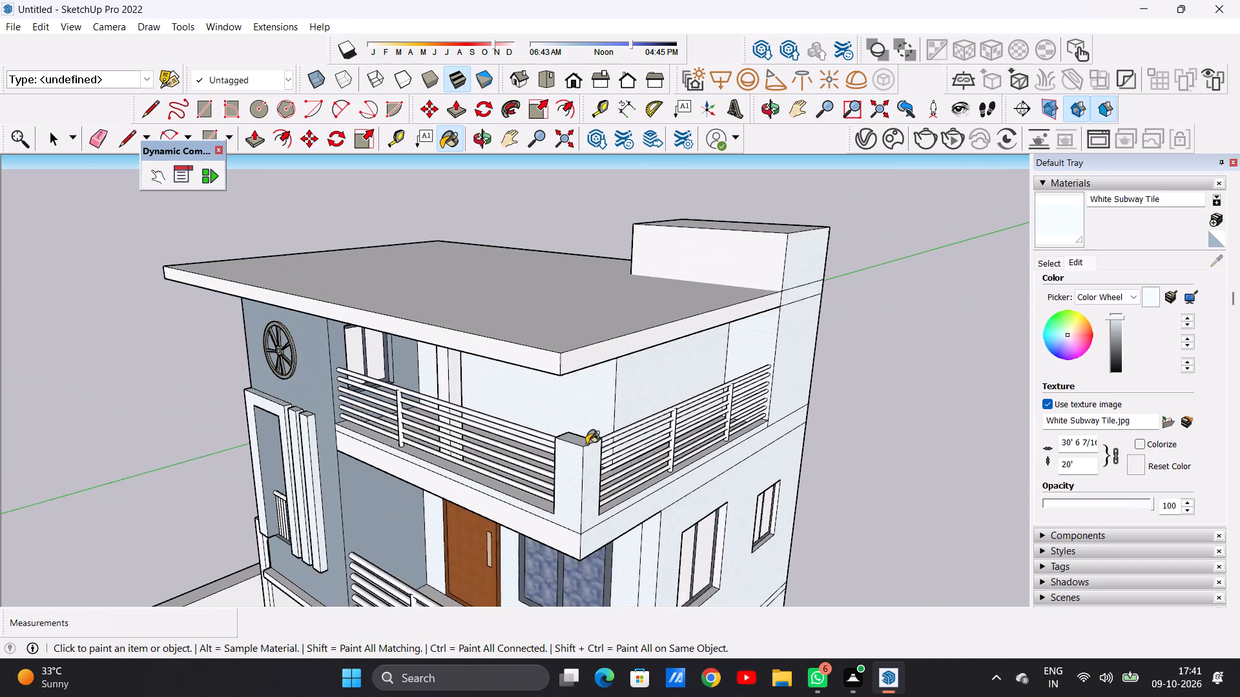
{"action": "scroll", "coordinate": [586, 444], "scroll_direction": "down", "scroll_amount": 2}
{"action": "scroll", "coordinate": [584, 532], "scroll_direction": "up", "scroll_amount": 12}
{"action": "left_click", "coordinate": [550, 511]}
{"action": "scroll", "coordinate": [558, 511], "scroll_direction": "down", "scroll_amount": 12}
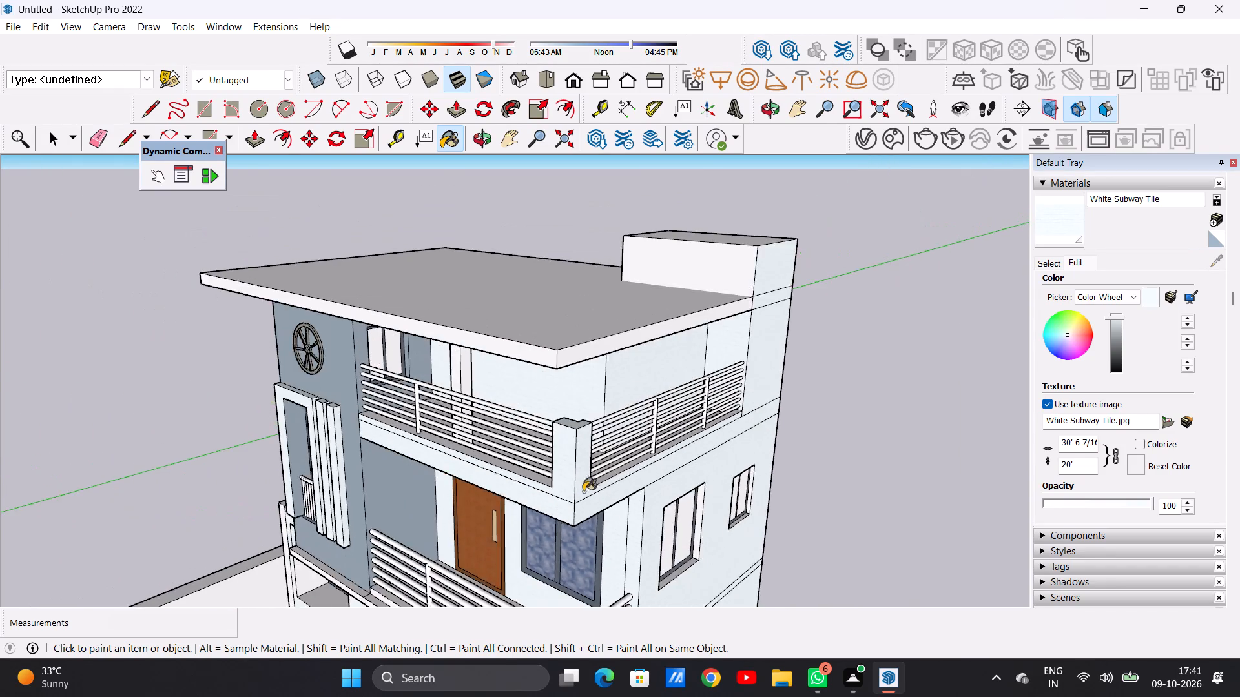
{"action": "scroll", "coordinate": [583, 492], "scroll_direction": "down", "scroll_amount": 5}
Paint the front, side and rear faces of the top balcony's pillar with White Subway Tile.
{"action": "middle_click_drag", "start_coordinate": [546, 476], "coordinate": [768, 407]}
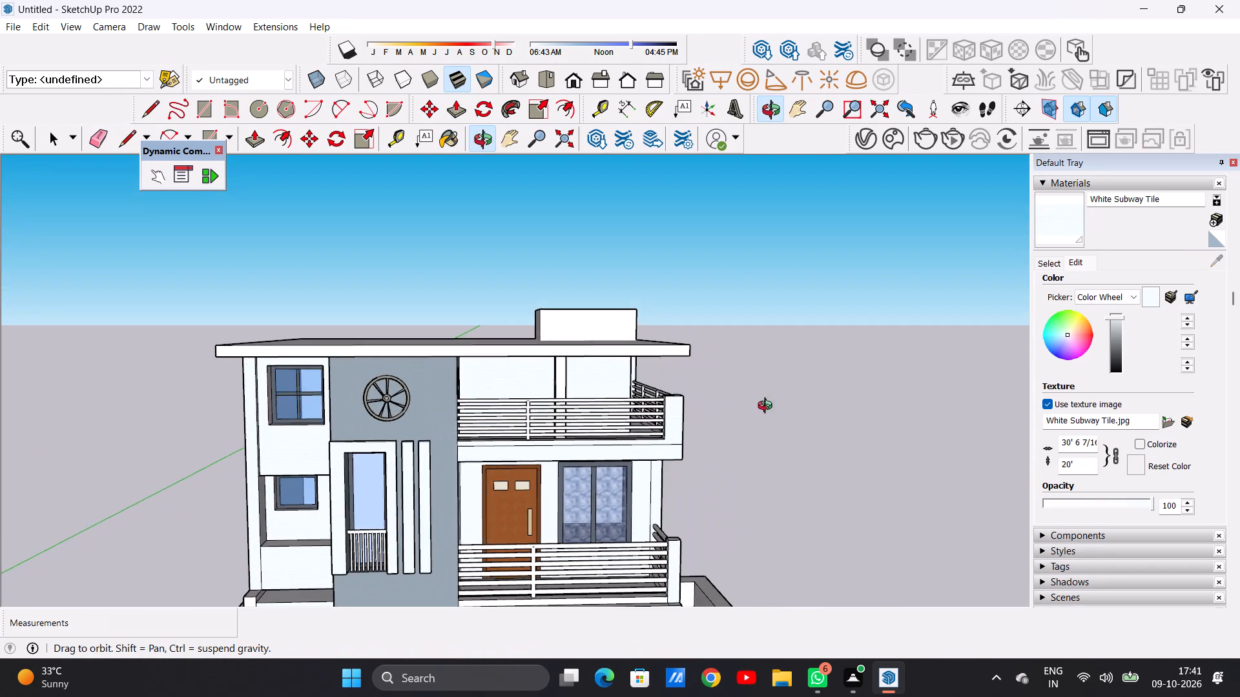
{"action": "middle_click_drag", "start_coordinate": [768, 407], "coordinate": [772, 410]}
{"action": "middle_click_drag", "start_coordinate": [758, 401], "coordinate": [760, 421]}
{"action": "scroll", "coordinate": [582, 510], "scroll_direction": "down", "scroll_amount": 3}
{"action": "scroll", "coordinate": [581, 434], "scroll_direction": "up", "scroll_amount": 19}
{"action": "left_click", "coordinate": [550, 385]}
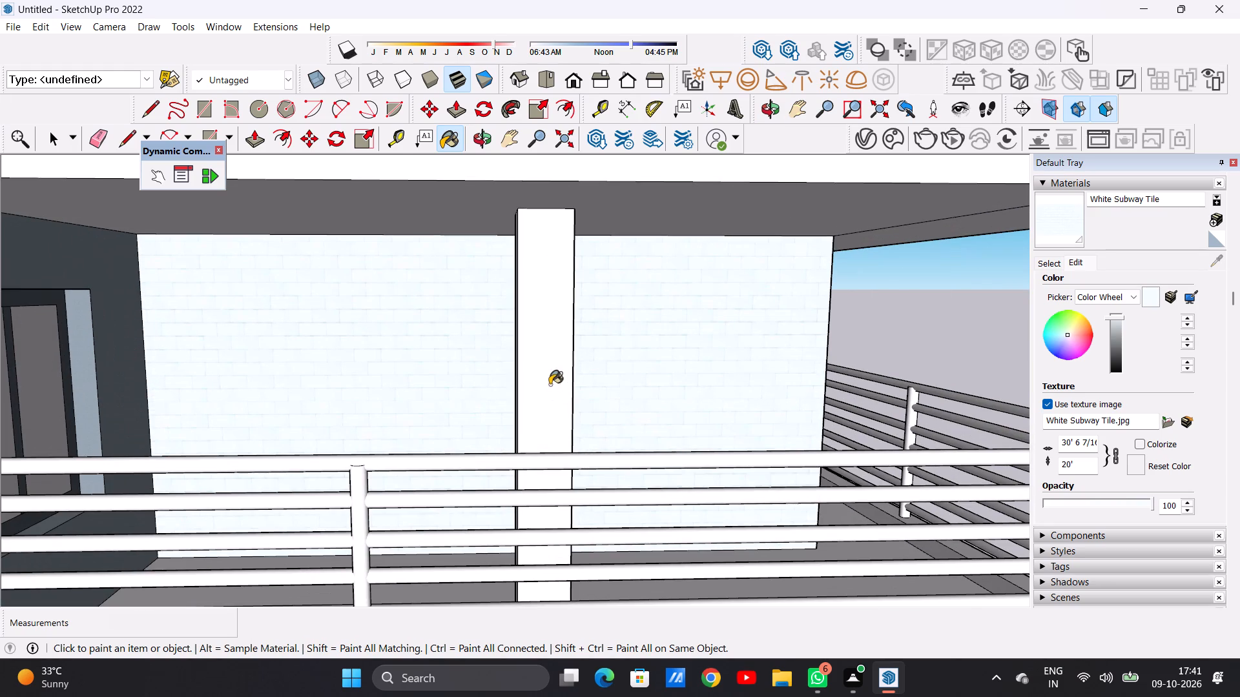
{"action": "middle_click_drag", "start_coordinate": [526, 376], "coordinate": [658, 415]}
{"action": "left_click", "coordinate": [625, 411]}
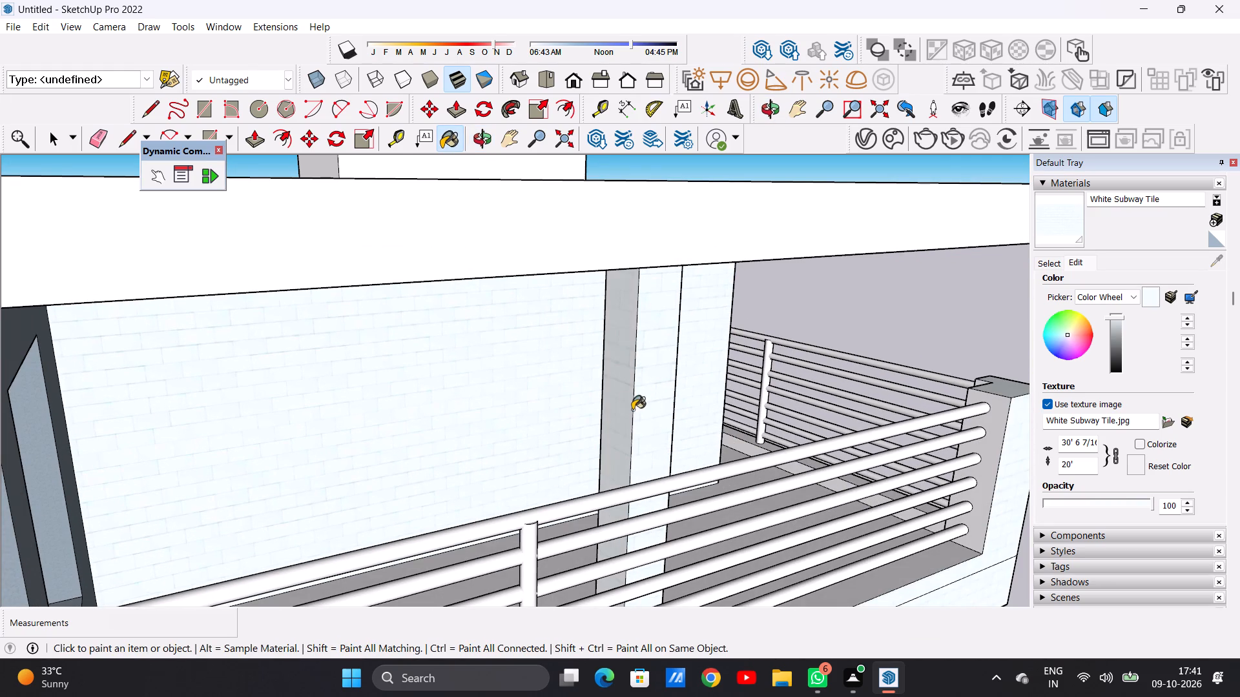
{"action": "middle_click_drag", "start_coordinate": [713, 404], "coordinate": [375, 411]}
{"action": "scroll", "coordinate": [303, 415], "scroll_direction": "down", "scroll_amount": 4}
{"action": "scroll", "coordinate": [294, 350], "scroll_direction": "up", "scroll_amount": 12}
{"action": "left_click", "coordinate": [158, 377]}
{"action": "middle_click_drag", "start_coordinate": [398, 394], "coordinate": [372, 403]}
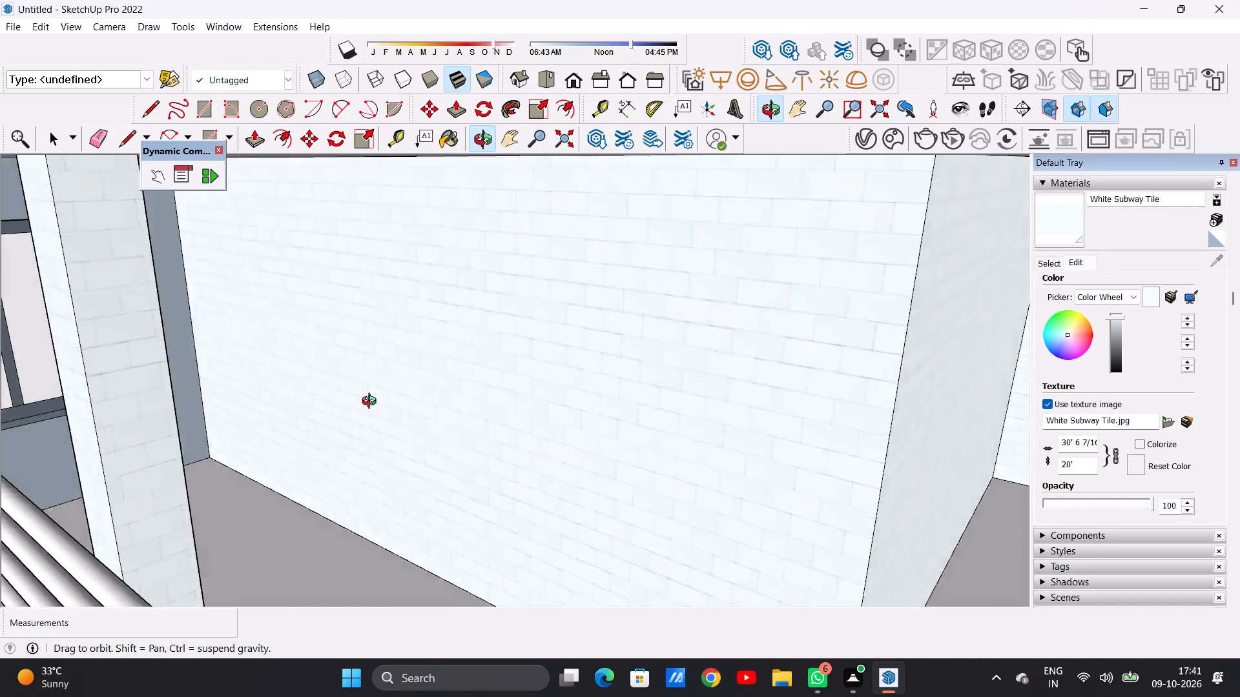
{"action": "middle_click_drag", "start_coordinate": [372, 403], "coordinate": [249, 387]}
{"action": "scroll", "coordinate": [284, 380], "scroll_direction": "down", "scroll_amount": 7}
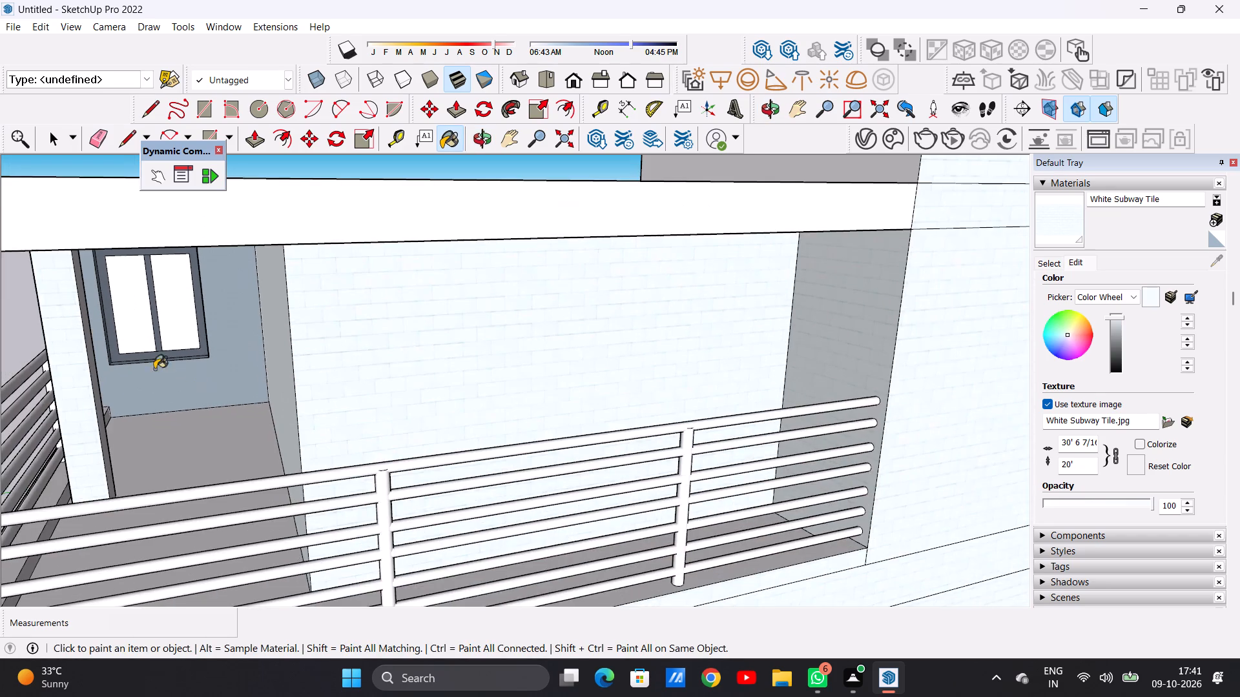
{"action": "scroll", "coordinate": [117, 356], "scroll_direction": "up", "scroll_amount": 5}
{"action": "middle_click_drag", "start_coordinate": [109, 355], "coordinate": [62, 387]}
{"action": "middle_click_drag", "start_coordinate": [61, 387], "coordinate": [160, 361]}
{"action": "scroll", "coordinate": [203, 407], "scroll_direction": "down", "scroll_amount": 2}
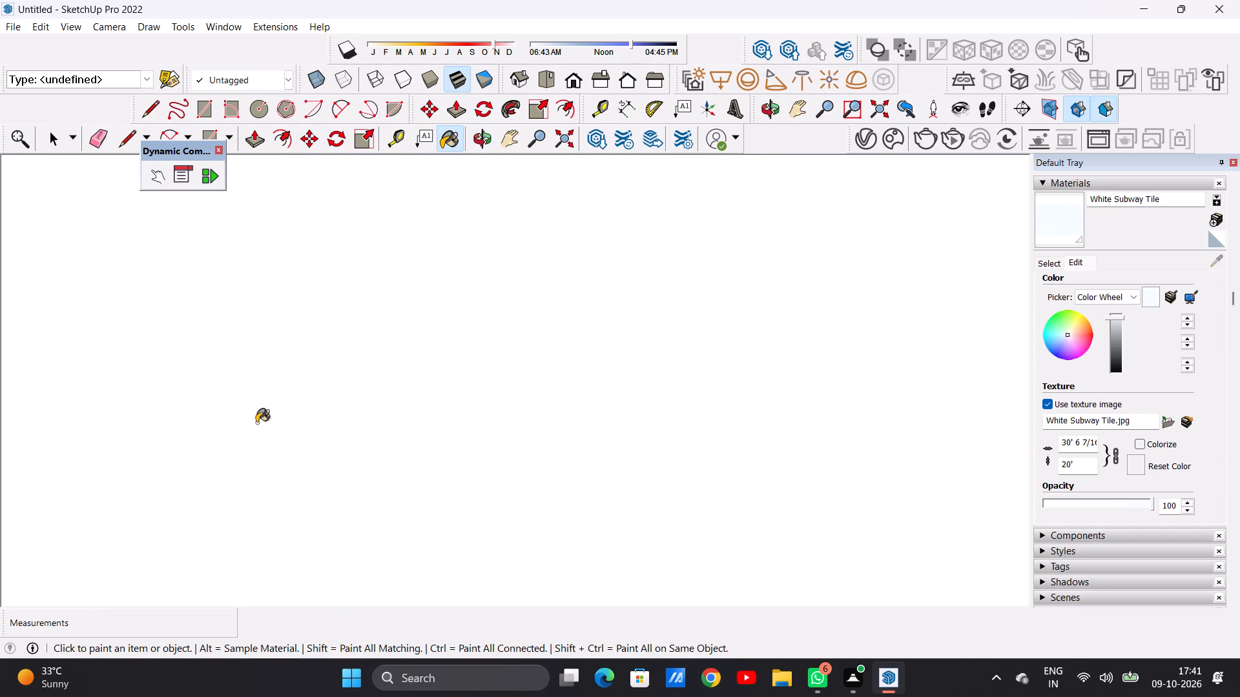
{"action": "scroll", "coordinate": [256, 423], "scroll_direction": "down", "scroll_amount": 20}
{"action": "scroll", "coordinate": [256, 423], "scroll_direction": "down", "scroll_amount": 20}
{"action": "scroll", "coordinate": [256, 423], "scroll_direction": "down", "scroll_amount": 4}
{"action": "scroll", "coordinate": [479, 423], "scroll_direction": "up", "scroll_amount": 1}
{"action": "scroll", "coordinate": [482, 423], "scroll_direction": "down", "scroll_amount": 6}
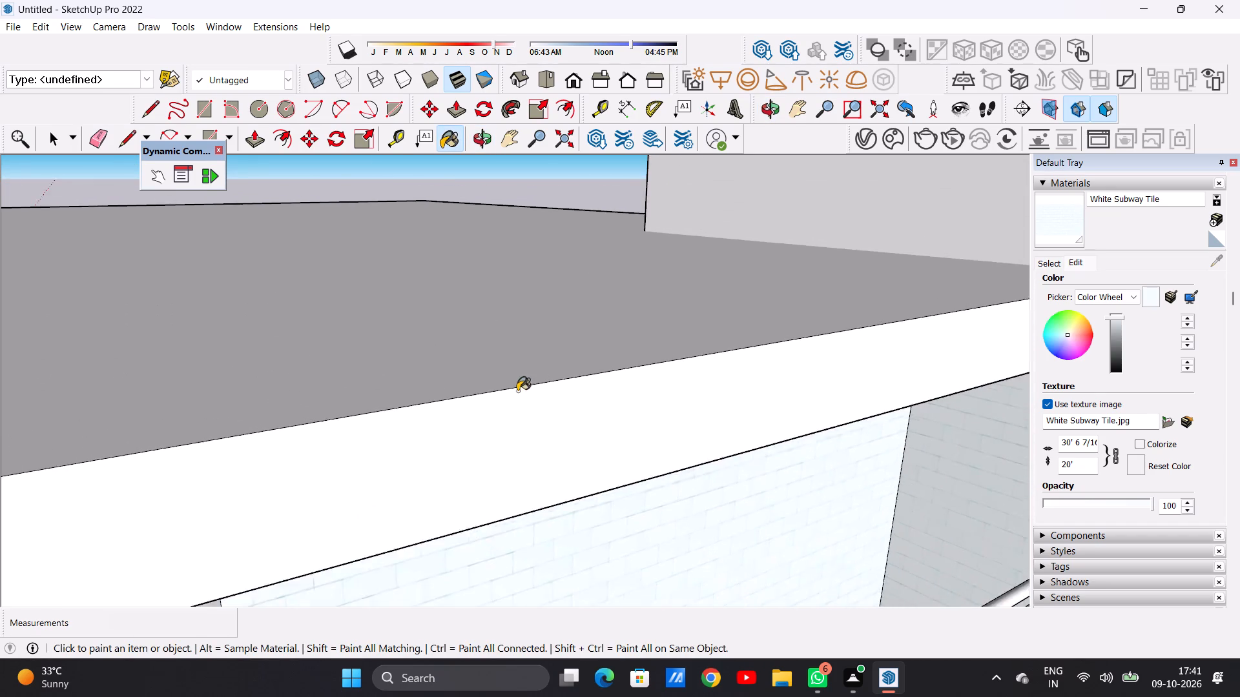
{"action": "scroll", "coordinate": [517, 391], "scroll_direction": "down", "scroll_amount": 19}
{"action": "scroll", "coordinate": [371, 503], "scroll_direction": "up", "scroll_amount": 8}
{"action": "middle_click_drag", "start_coordinate": [462, 492], "coordinate": [373, 456]}
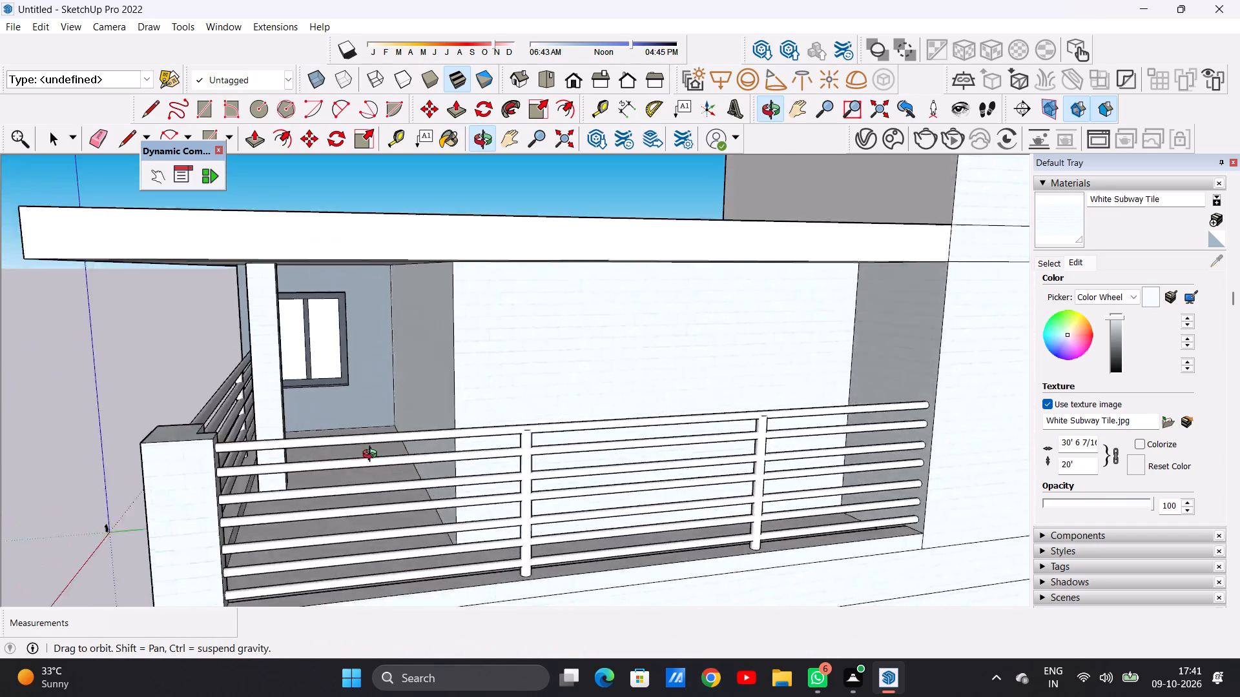
{"action": "middle_click_drag", "start_coordinate": [373, 456], "coordinate": [307, 470]}
{"action": "scroll", "coordinate": [248, 374], "scroll_direction": "up", "scroll_amount": 12}
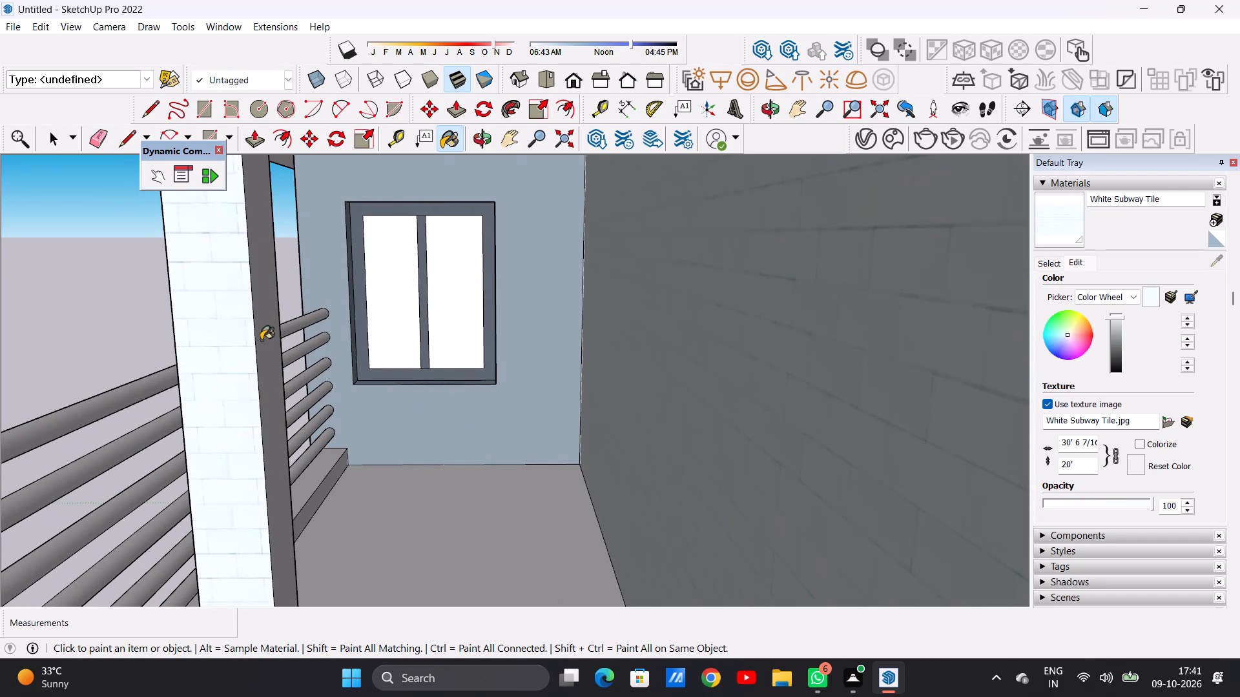
{"action": "left_click", "coordinate": [261, 340]}
Paint the roof slab's front edge and its top surface with White Subway Tile.
{"action": "scroll", "coordinate": [394, 455], "scroll_direction": "down", "scroll_amount": 18}
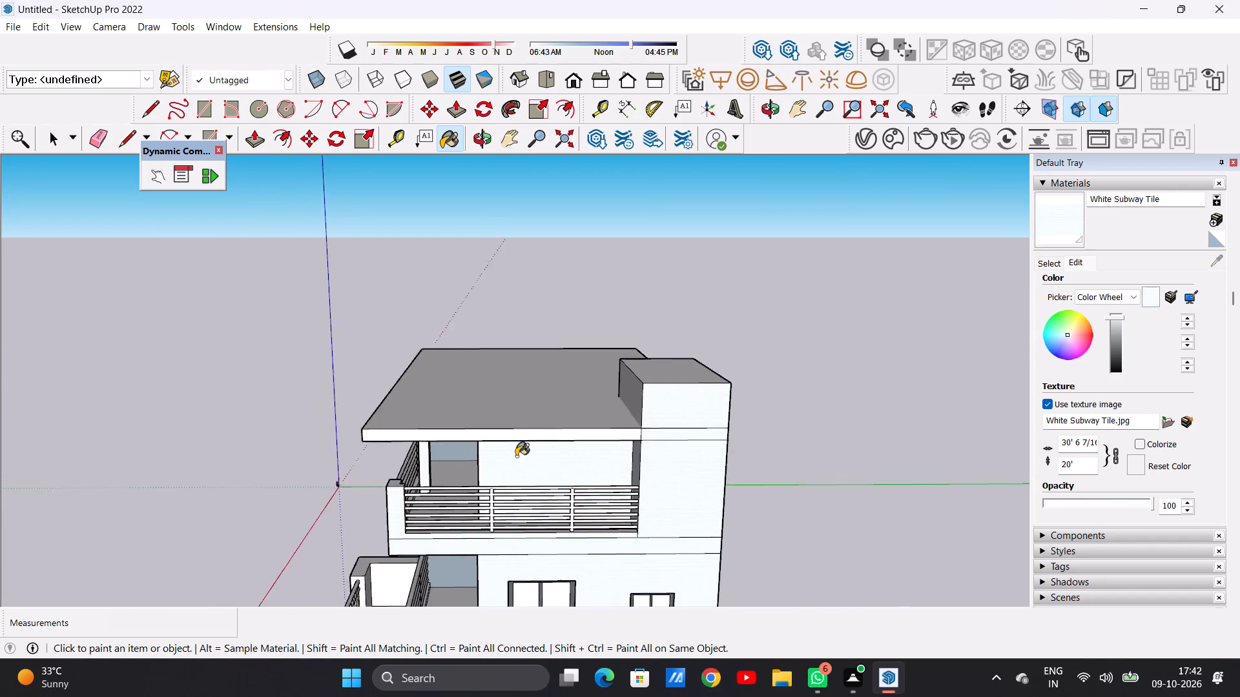
{"action": "scroll", "coordinate": [516, 456], "scroll_direction": "down", "scroll_amount": 6}
{"action": "middle_click_drag", "start_coordinate": [323, 479], "coordinate": [790, 476]}
{"action": "middle_click_drag", "start_coordinate": [437, 482], "coordinate": [789, 427]}
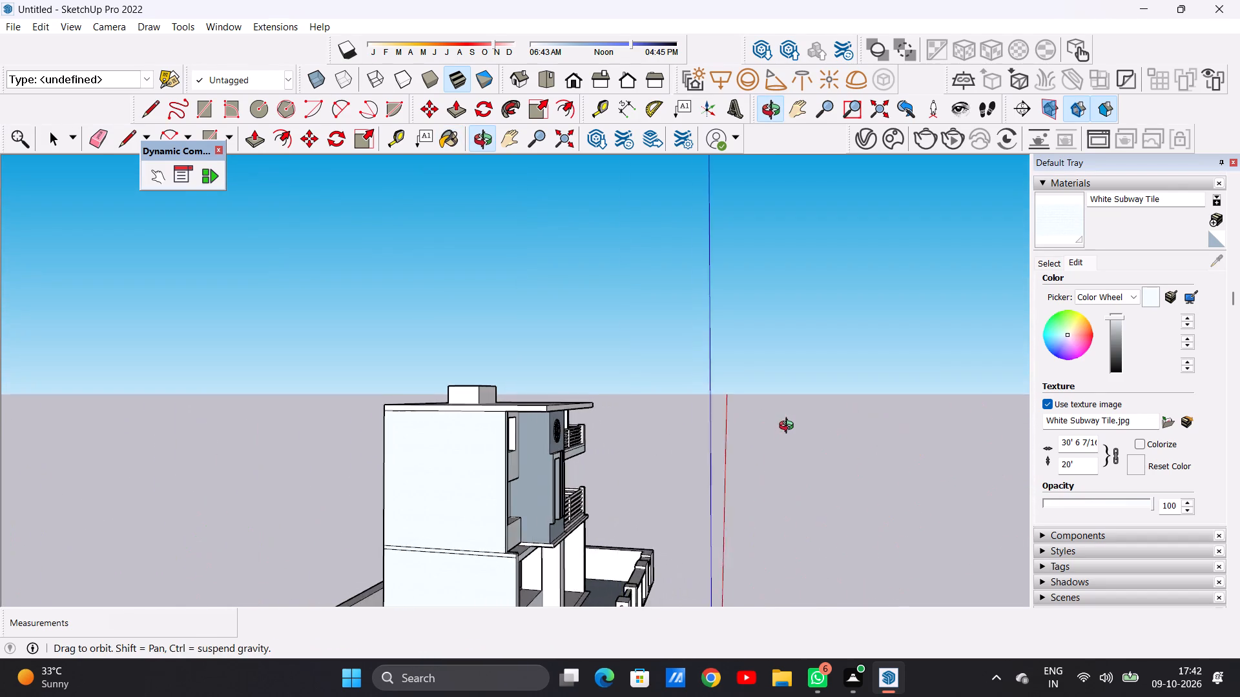
{"action": "middle_click_drag", "start_coordinate": [789, 427], "coordinate": [409, 447]}
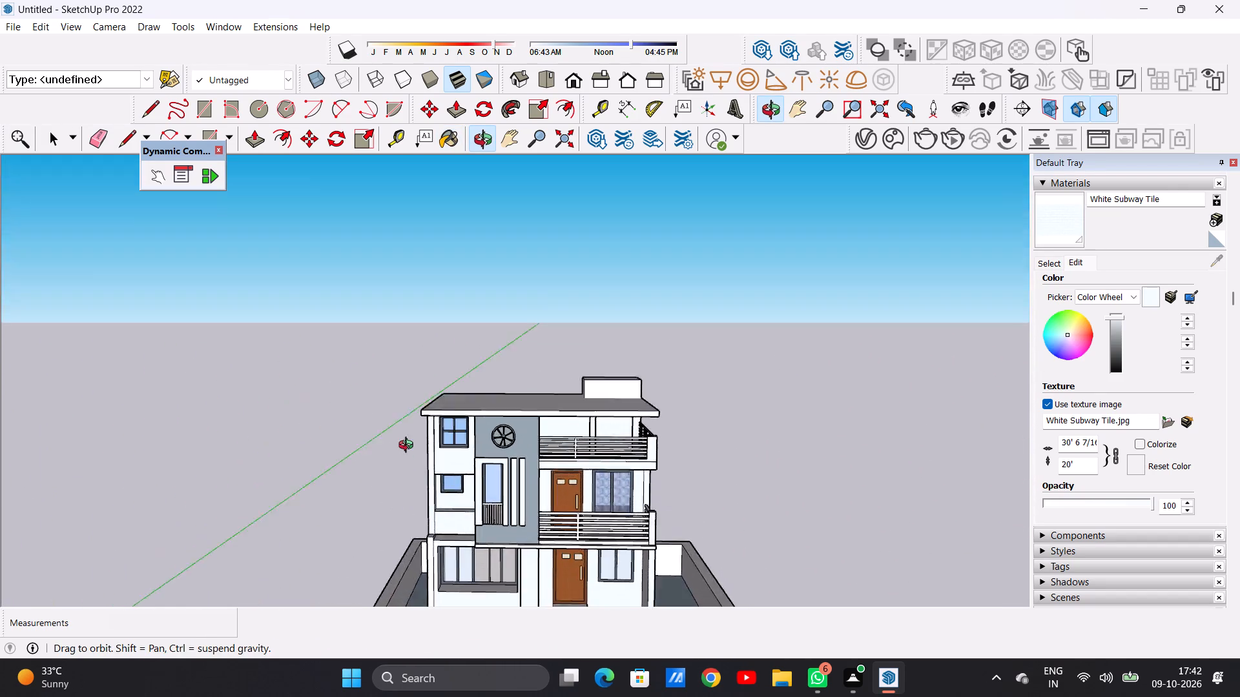
{"action": "middle_click_drag", "start_coordinate": [409, 447], "coordinate": [386, 444]}
{"action": "scroll", "coordinate": [625, 393], "scroll_direction": "up", "scroll_amount": 3}
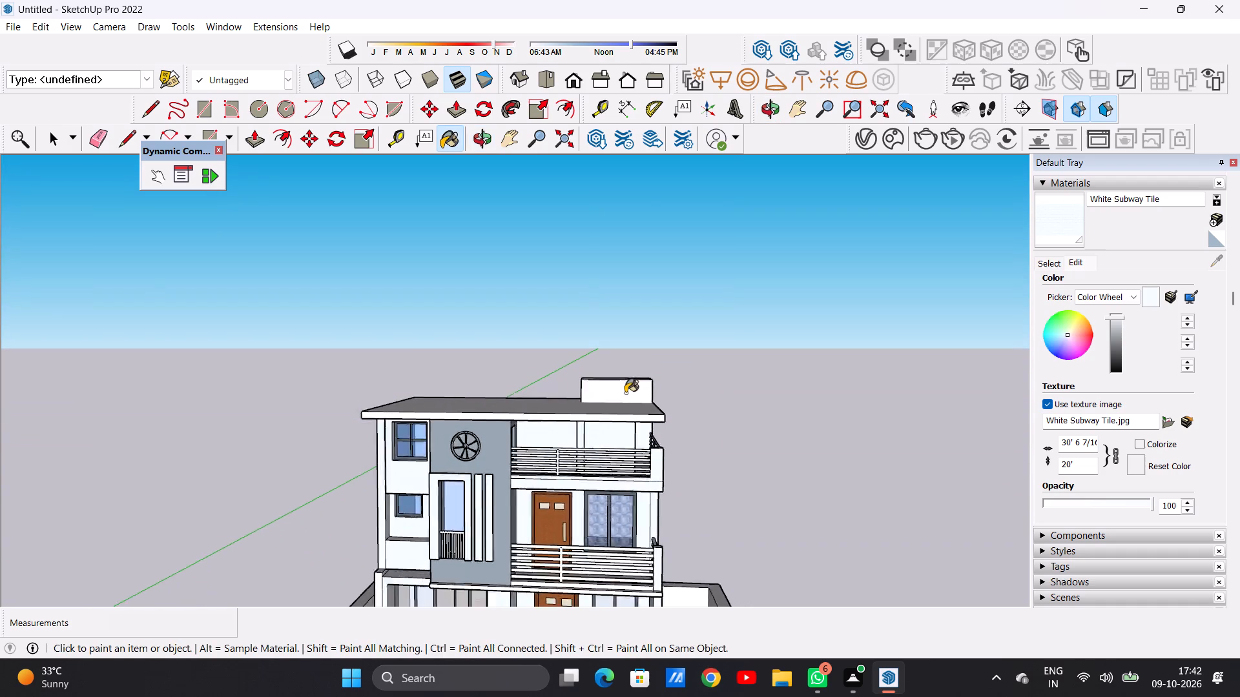
{"action": "scroll", "coordinate": [625, 393], "scroll_direction": "up", "scroll_amount": 12}
{"action": "left_click", "coordinate": [583, 481]}
{"action": "left_click", "coordinate": [580, 433]}
{"action": "scroll", "coordinate": [597, 441], "scroll_direction": "down", "scroll_amount": 3}
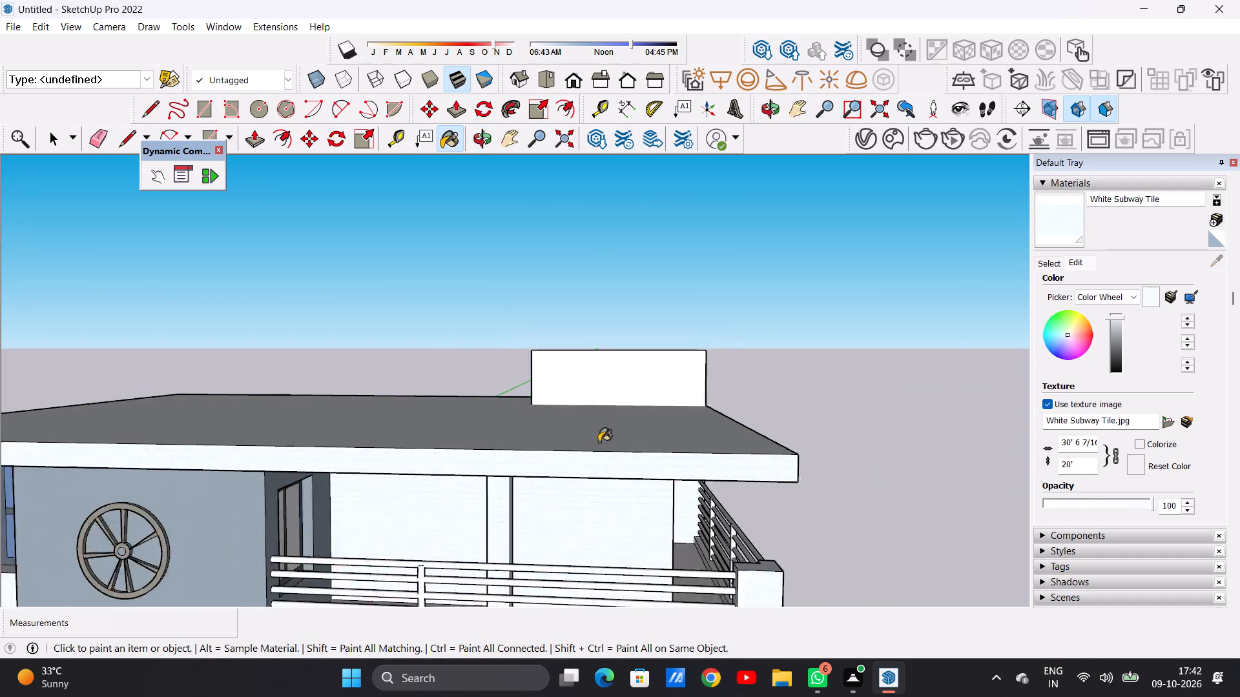
Paint a side face and the top of the raised block on the roof with White Subway Tile.
{"action": "scroll", "coordinate": [599, 442], "scroll_direction": "down", "scroll_amount": 9}
{"action": "middle_click_drag", "start_coordinate": [469, 460], "coordinate": [719, 539]}
{"action": "middle_click_drag", "start_coordinate": [291, 474], "coordinate": [505, 548]}
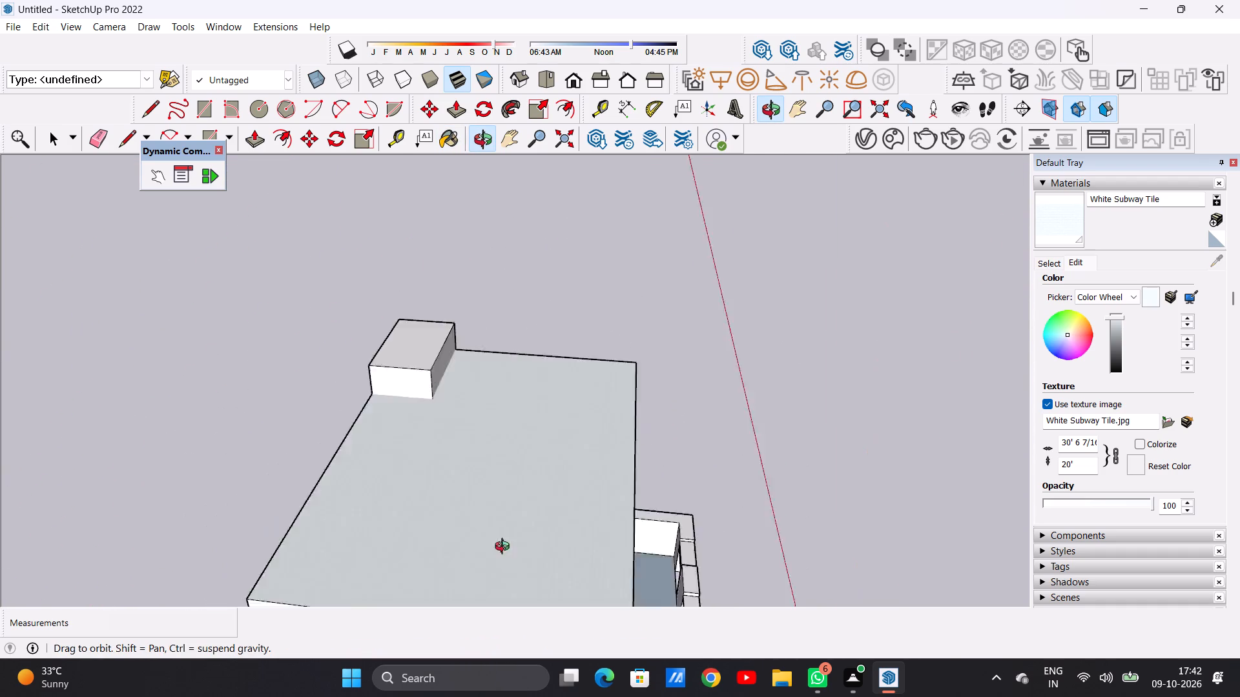
{"action": "middle_click_drag", "start_coordinate": [505, 548], "coordinate": [789, 449]}
{"action": "scroll", "coordinate": [362, 399], "scroll_direction": "up", "scroll_amount": 11}
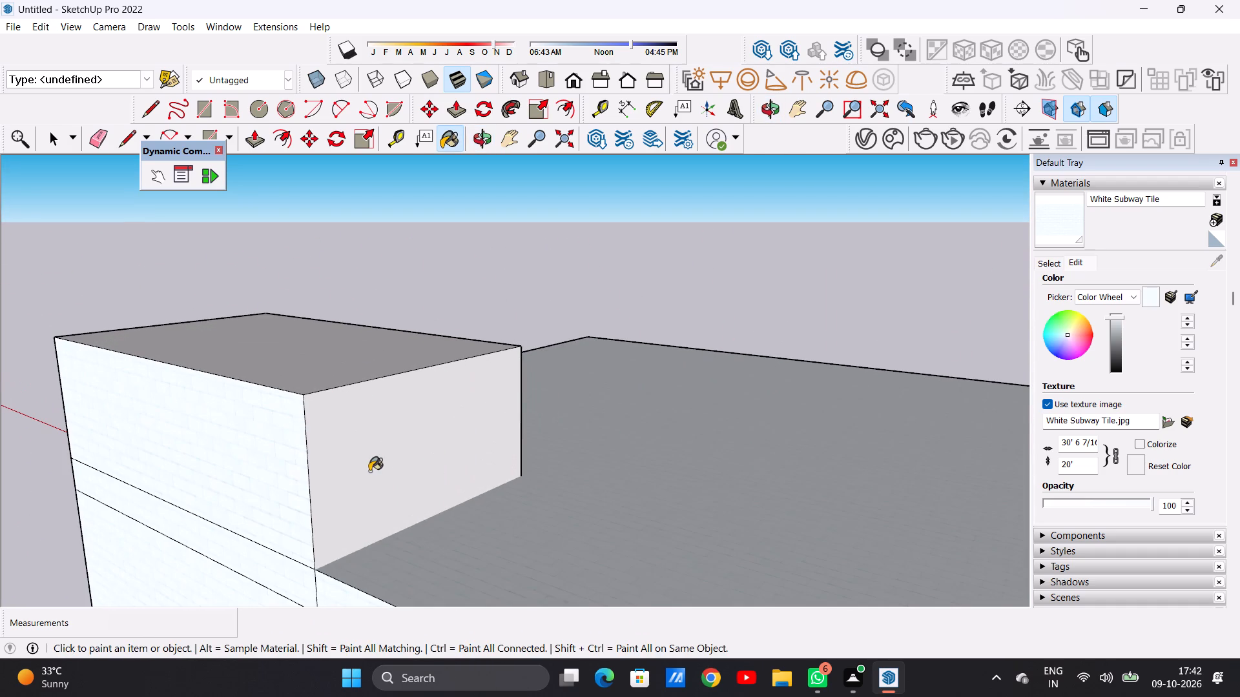
{"action": "left_click", "coordinate": [369, 471]}
{"action": "left_click", "coordinate": [319, 368]}
{"action": "scroll", "coordinate": [328, 467], "scroll_direction": "down", "scroll_amount": 19}
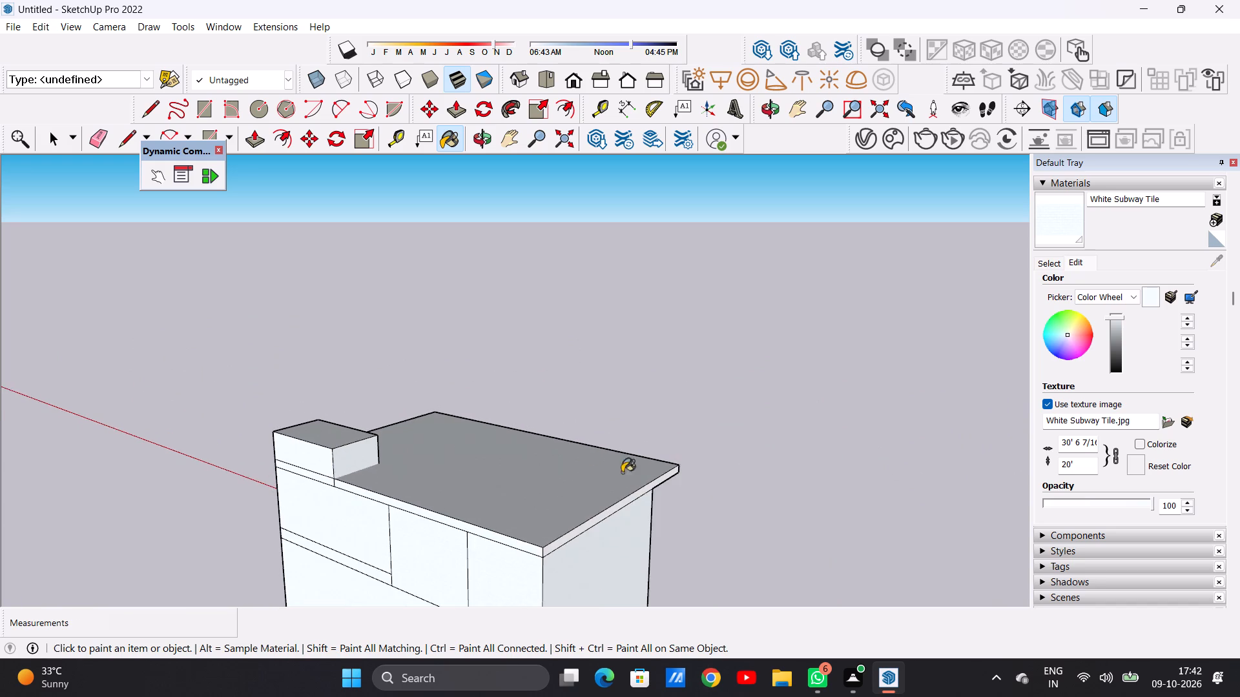
Paint the roof slab's edge on the window-tower side of the house with White Subway Tile.
{"action": "middle_click_drag", "start_coordinate": [626, 483], "coordinate": [367, 458]}
{"action": "scroll", "coordinate": [467, 473], "scroll_direction": "up", "scroll_amount": 13}
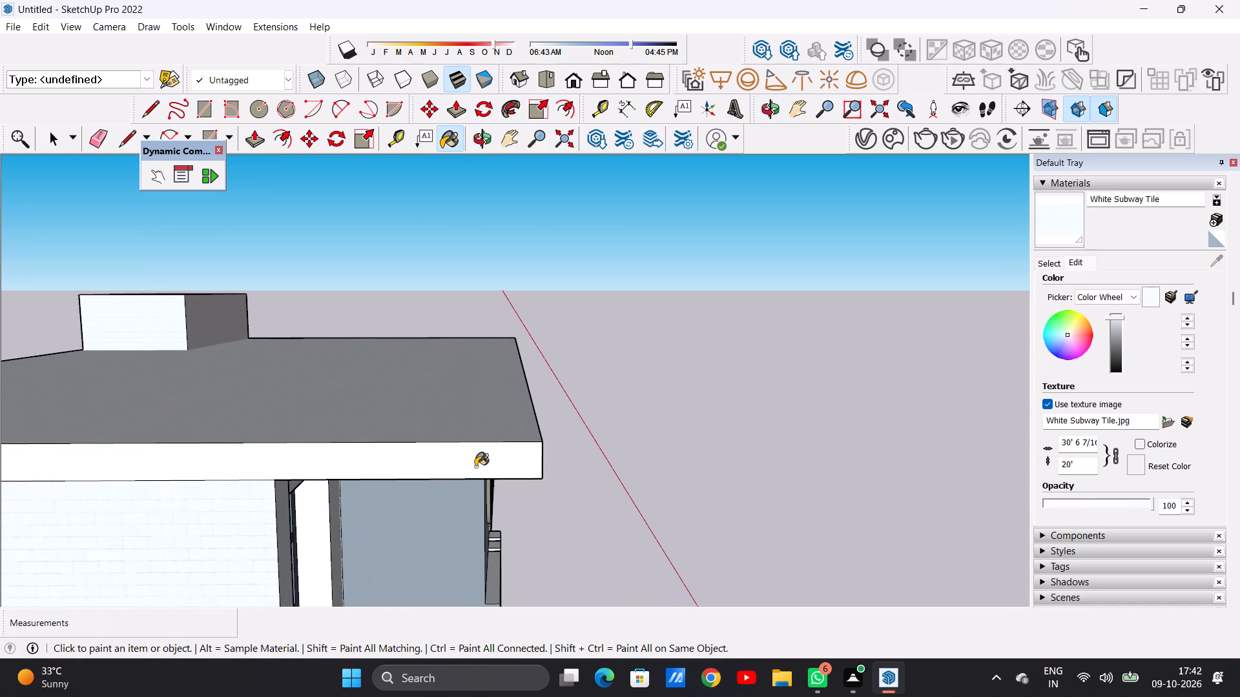
{"action": "left_click", "coordinate": [475, 467]}
{"action": "scroll", "coordinate": [494, 409], "scroll_direction": "down", "scroll_amount": 7}
Paint the front face of the raised rooftop block with White Subway Tile.
{"action": "middle_click_drag", "start_coordinate": [805, 387], "coordinate": [217, 466]}
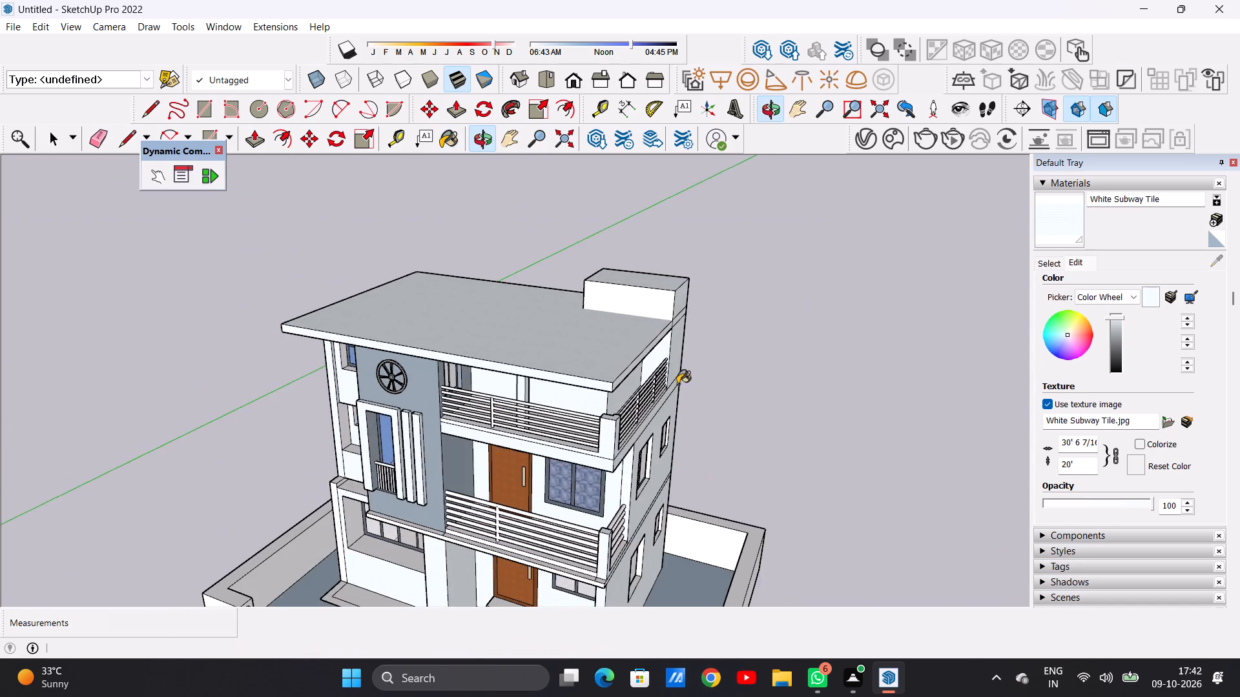
{"action": "scroll", "coordinate": [677, 384], "scroll_direction": "up", "scroll_amount": 13}
{"action": "left_click", "coordinate": [454, 379]}
{"action": "scroll", "coordinate": [579, 414], "scroll_direction": "down", "scroll_amount": 7}
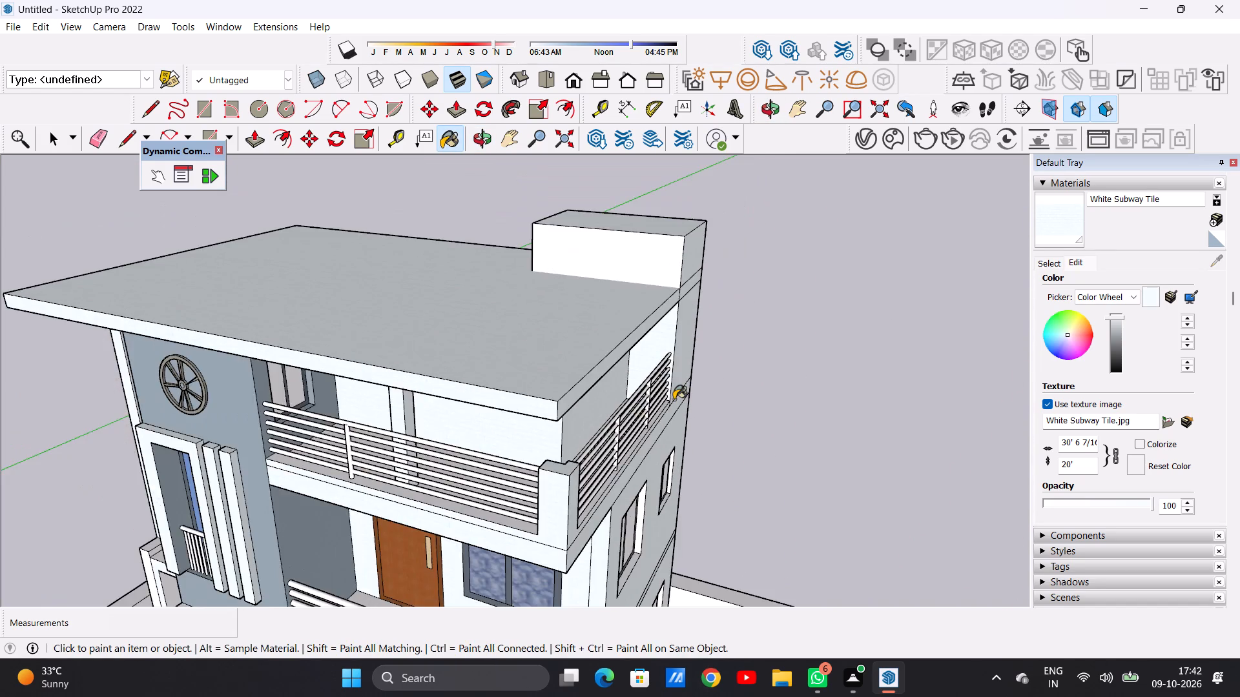
{"action": "scroll", "coordinate": [674, 399], "scroll_direction": "down", "scroll_amount": 6}
{"action": "scroll", "coordinate": [687, 312], "scroll_direction": "up", "scroll_amount": 15}
{"action": "left_click", "coordinate": [663, 324]}
{"action": "scroll", "coordinate": [690, 412], "scroll_direction": "down", "scroll_amount": 6}
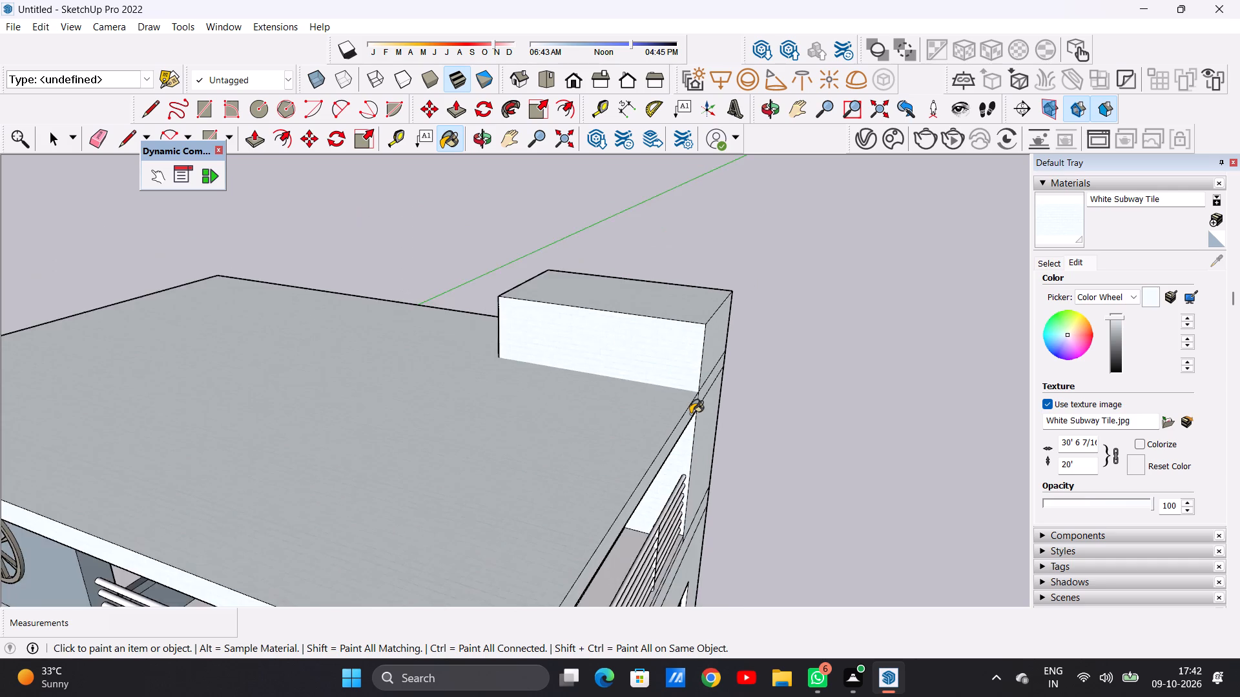
Paint the ground-floor corner column and the ledge above the wide window with White Subway Tile.
{"action": "scroll", "coordinate": [690, 414], "scroll_direction": "down", "scroll_amount": 17}
{"action": "middle_click_drag", "start_coordinate": [624, 510], "coordinate": [683, 444]}
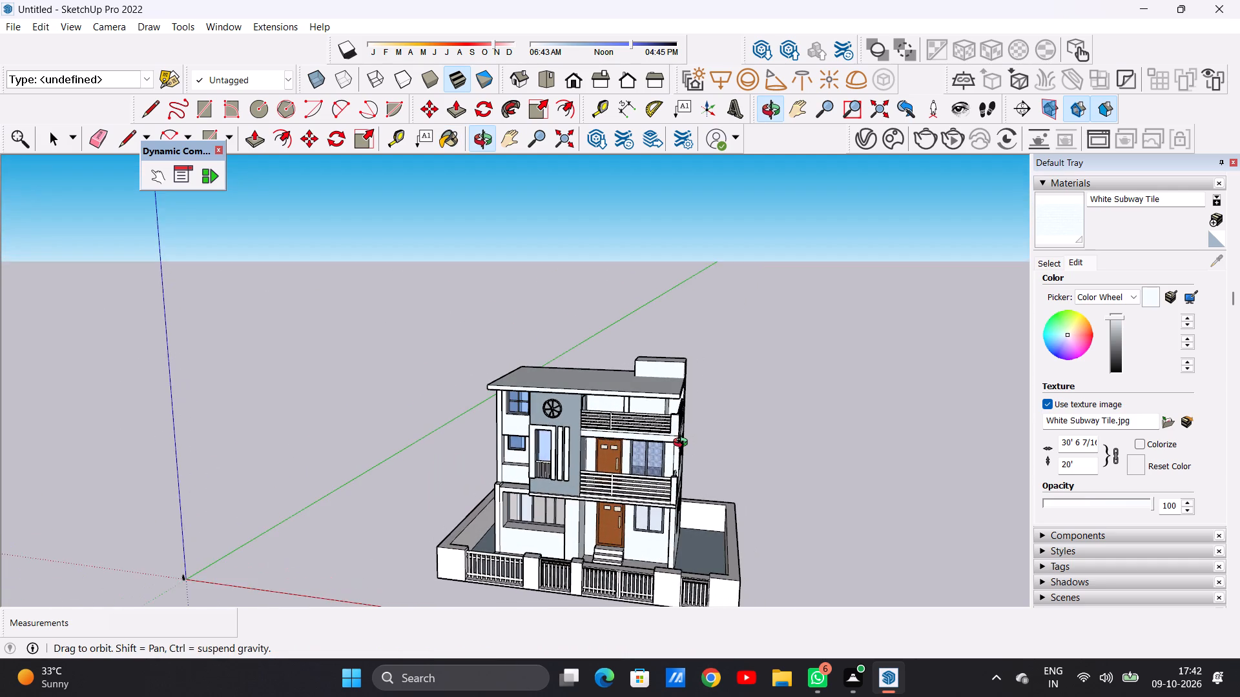
{"action": "middle_click_drag", "start_coordinate": [683, 444], "coordinate": [705, 429]}
{"action": "scroll", "coordinate": [577, 513], "scroll_direction": "up", "scroll_amount": 14}
{"action": "scroll", "coordinate": [577, 531], "scroll_direction": "down", "scroll_amount": 2}
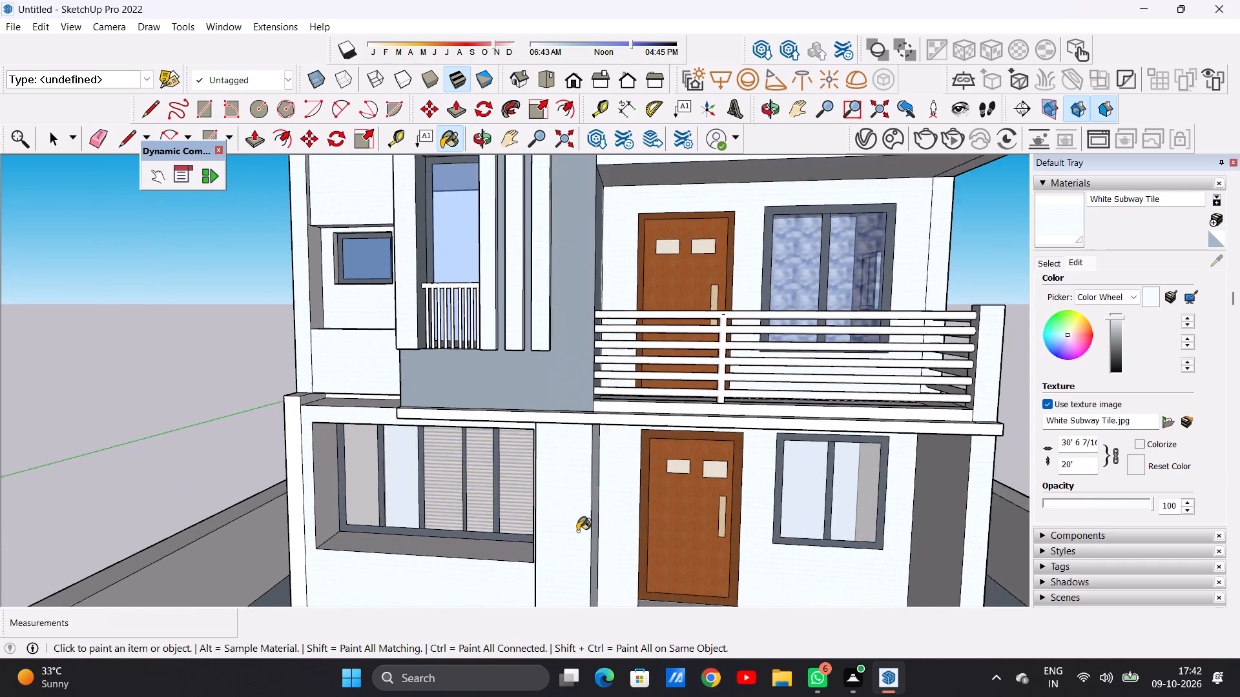
{"action": "scroll", "coordinate": [577, 531], "scroll_direction": "down", "scroll_amount": 3}
{"action": "middle_click_drag", "start_coordinate": [423, 466], "coordinate": [491, 476]}
{"action": "scroll", "coordinate": [347, 472], "scroll_direction": "up", "scroll_amount": 10}
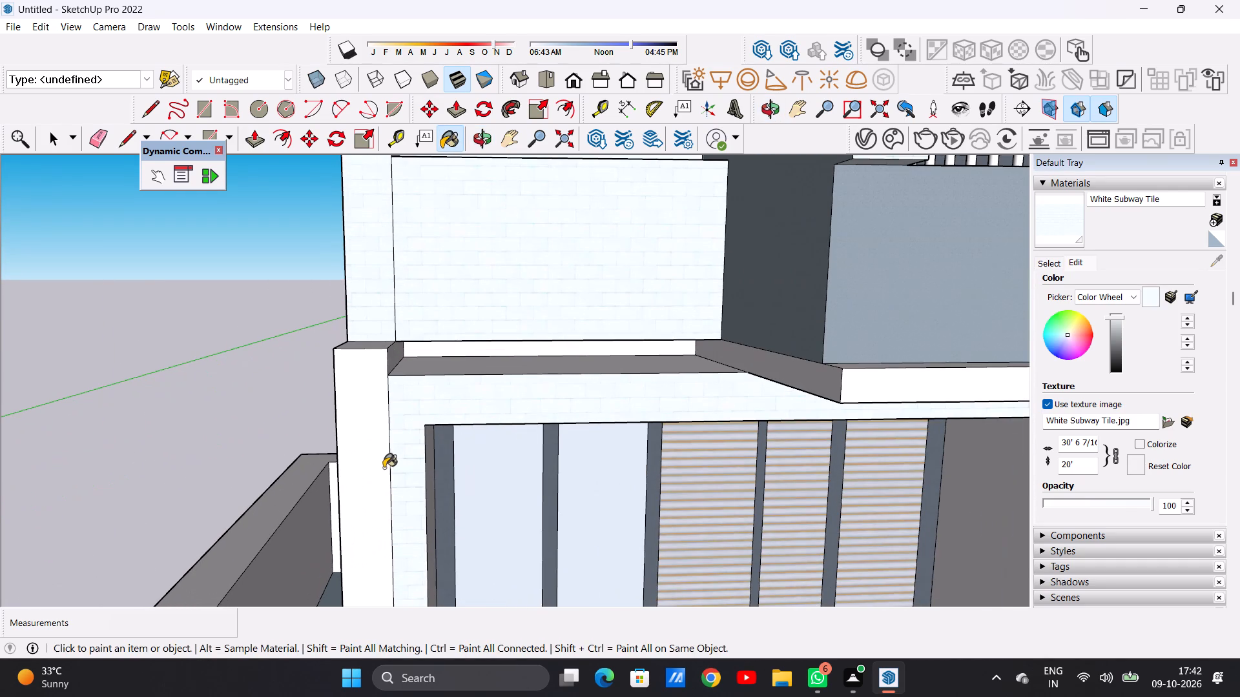
{"action": "scroll", "coordinate": [384, 468], "scroll_direction": "up", "scroll_amount": 1}
{"action": "left_click", "coordinate": [374, 468]}
{"action": "middle_click_drag", "start_coordinate": [450, 370], "coordinate": [418, 465]}
{"action": "left_click", "coordinate": [537, 319]}
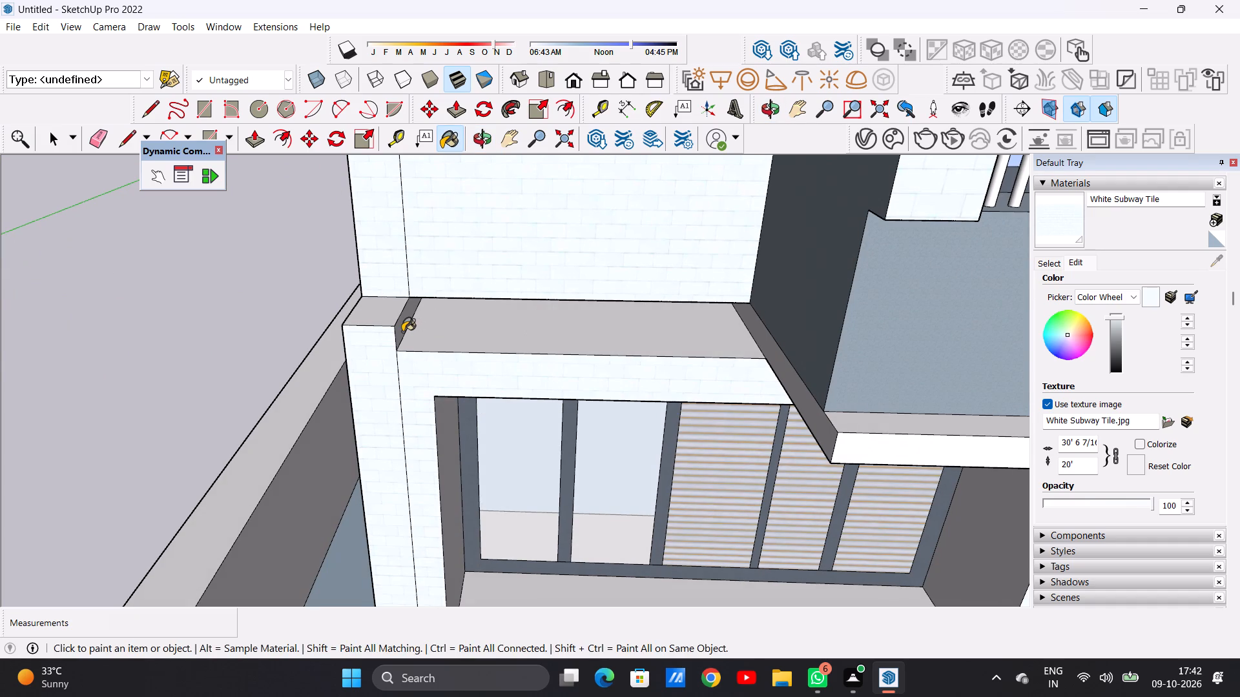
{"action": "left_click", "coordinate": [402, 332]}
{"action": "left_click", "coordinate": [389, 314]}
Paint the top, front and side faces of the projecting slab beneath the grey panel with White Subway Tile.
{"action": "scroll", "coordinate": [437, 377], "scroll_direction": "down", "scroll_amount": 4}
{"action": "scroll", "coordinate": [697, 370], "scroll_direction": "up", "scroll_amount": 3}
{"action": "scroll", "coordinate": [714, 389], "scroll_direction": "down", "scroll_amount": 1}
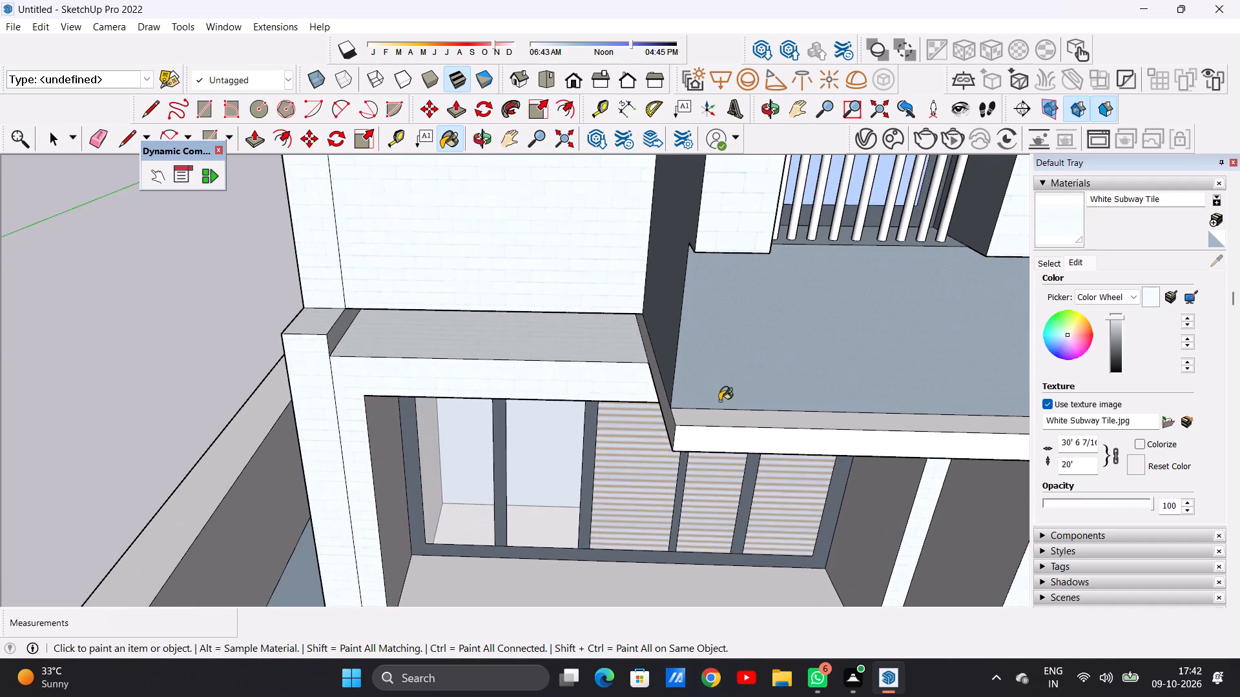
{"action": "scroll", "coordinate": [719, 401], "scroll_direction": "up", "scroll_amount": 3}
{"action": "left_click", "coordinate": [713, 415]}
{"action": "left_click", "coordinate": [707, 452]}
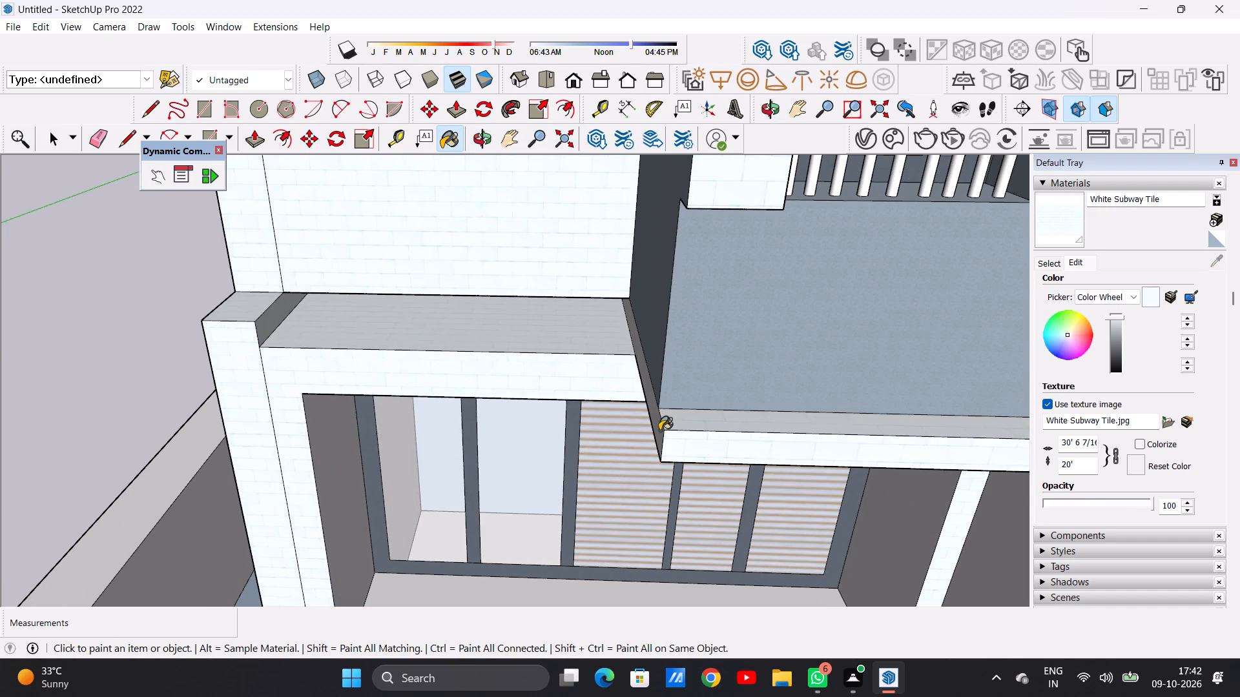
{"action": "left_click", "coordinate": [656, 430]}
{"action": "scroll", "coordinate": [548, 467], "scroll_direction": "down", "scroll_amount": 20}
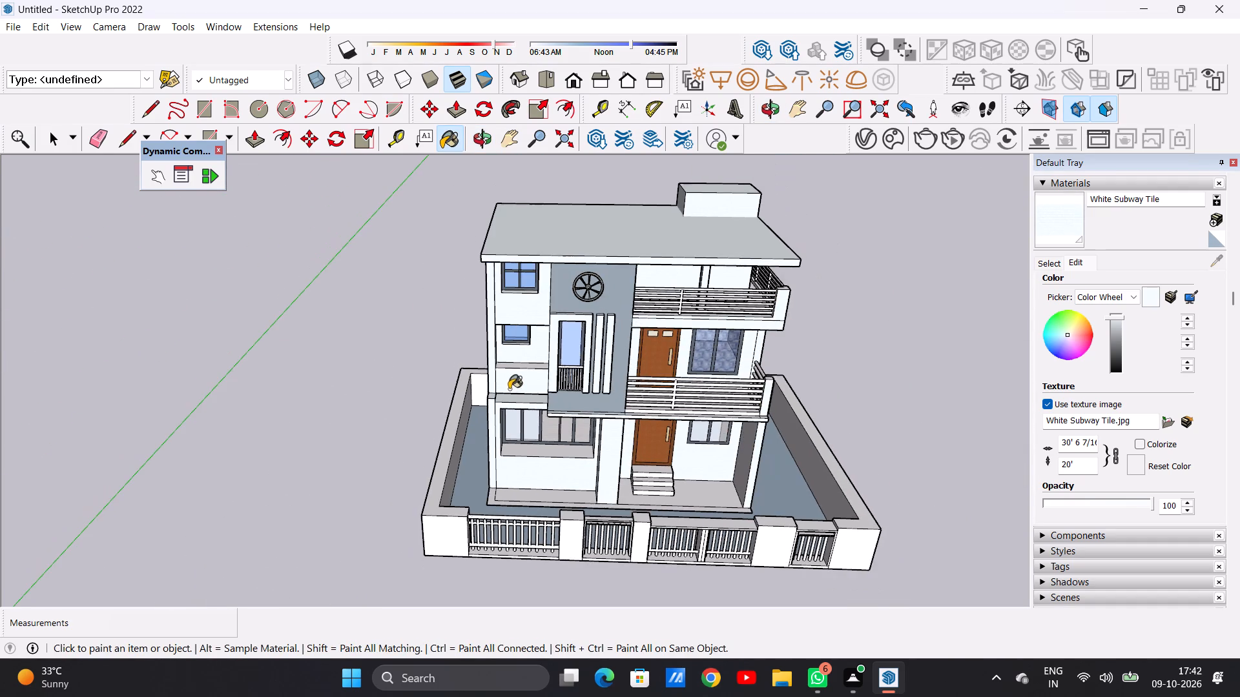
Paint the top tread and top riser of the front entrance steps with Concrete Tile from the Tile collection.
{"action": "middle_click_drag", "start_coordinate": [668, 454], "coordinate": [656, 331]}
{"action": "scroll", "coordinate": [719, 445], "scroll_direction": "up", "scroll_amount": 4}
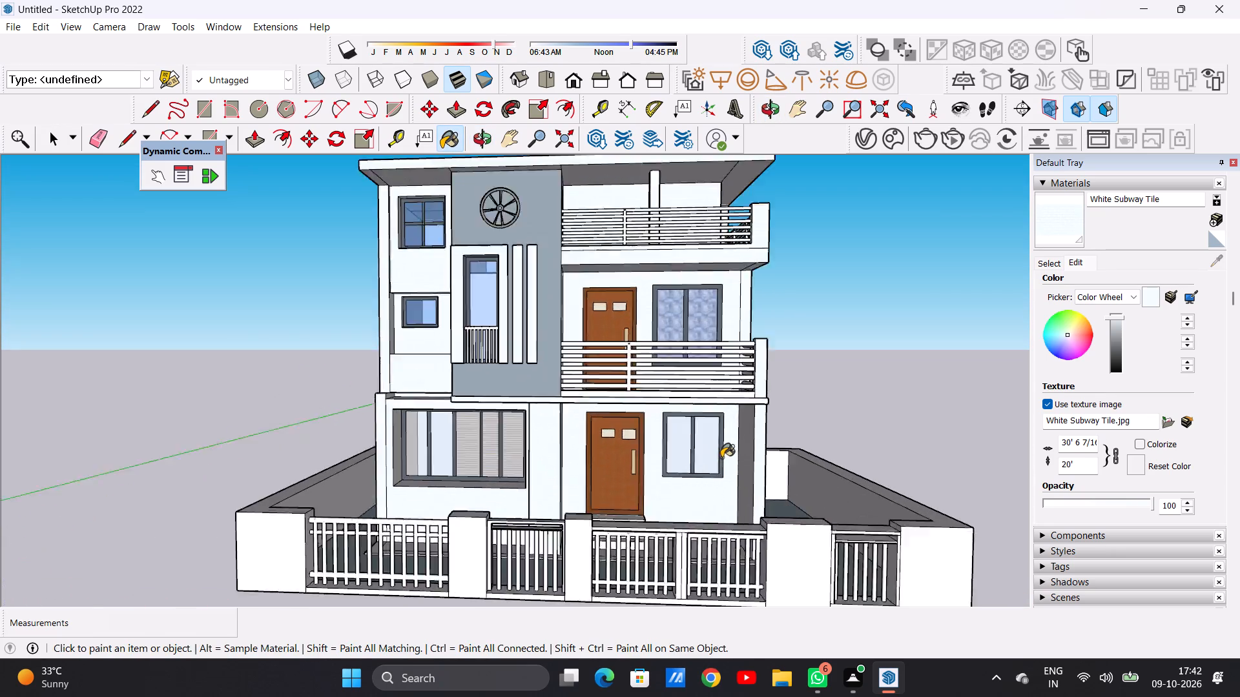
{"action": "scroll", "coordinate": [721, 458], "scroll_direction": "up", "scroll_amount": 8}
{"action": "scroll", "coordinate": [703, 609], "scroll_direction": "up", "scroll_amount": 20}
{"action": "scroll", "coordinate": [703, 609], "scroll_direction": "up", "scroll_amount": 3}
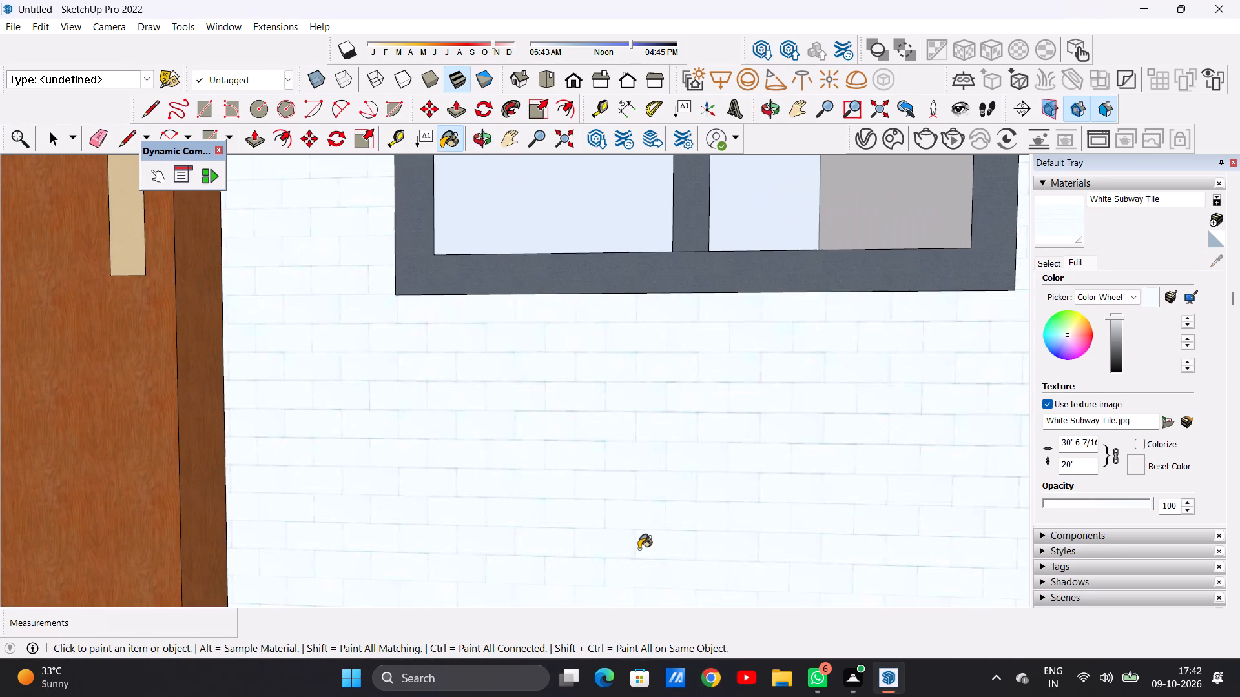
{"action": "scroll", "coordinate": [639, 521], "scroll_direction": "down", "scroll_amount": 20}
{"action": "scroll", "coordinate": [639, 521], "scroll_direction": "down", "scroll_amount": 4}
{"action": "middle_click_drag", "start_coordinate": [642, 493], "coordinate": [537, 592]}
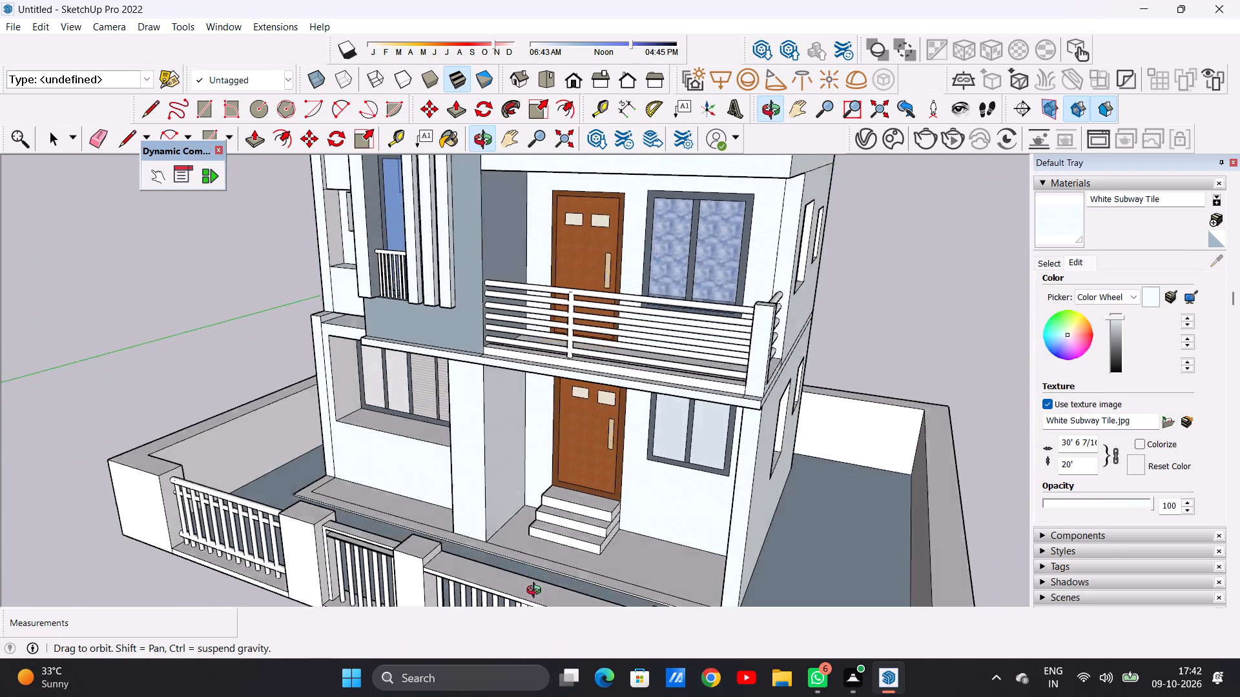
{"action": "middle_click_drag", "start_coordinate": [537, 592], "coordinate": [545, 605]}
{"action": "scroll", "coordinate": [594, 529], "scroll_direction": "up", "scroll_amount": 8}
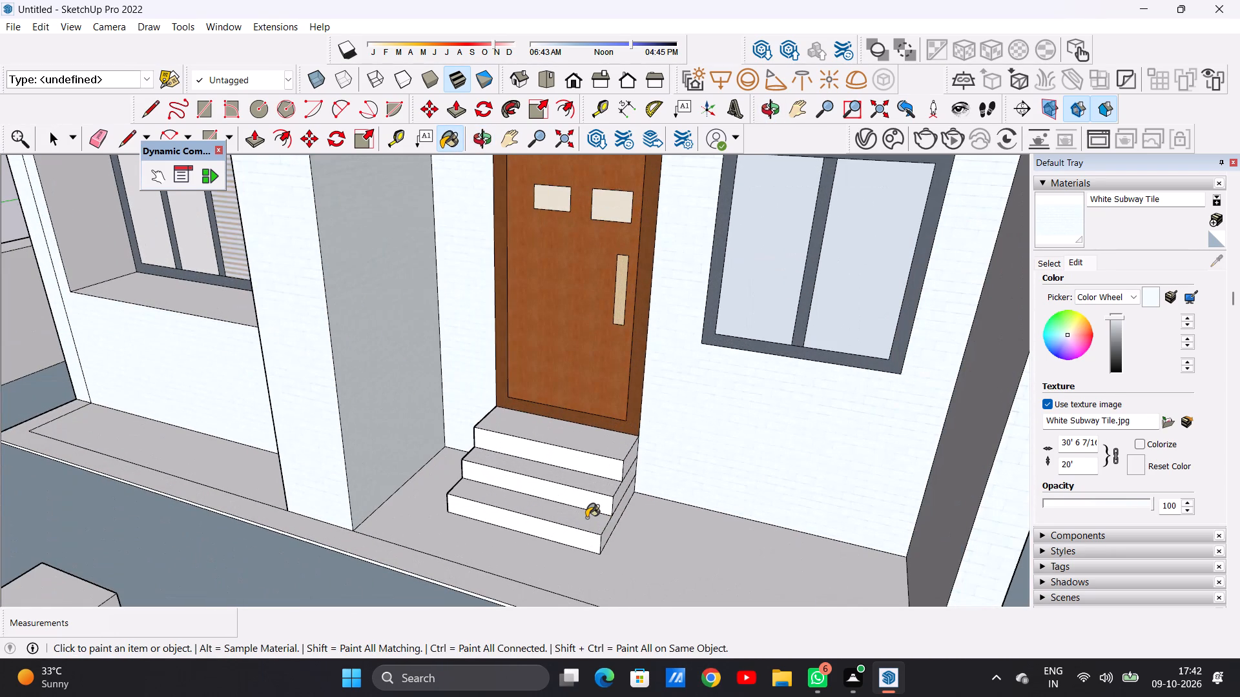
{"action": "key", "text": "space"}
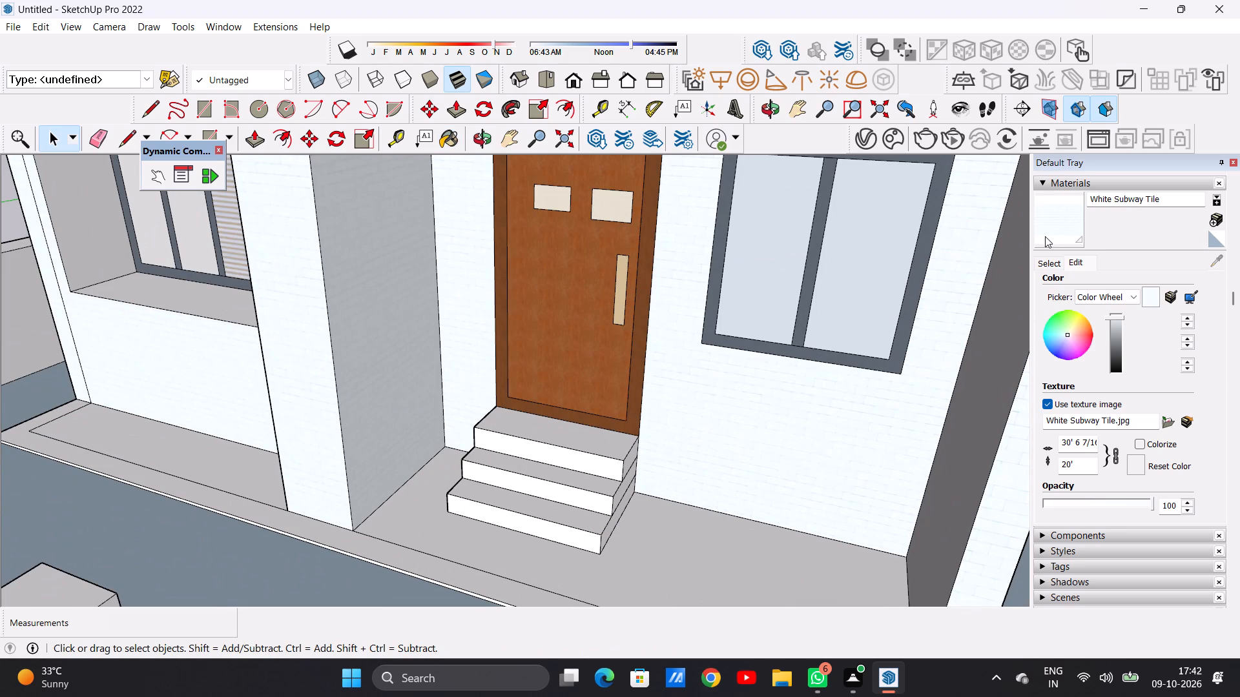
{"action": "left_click", "coordinate": [1048, 263]}
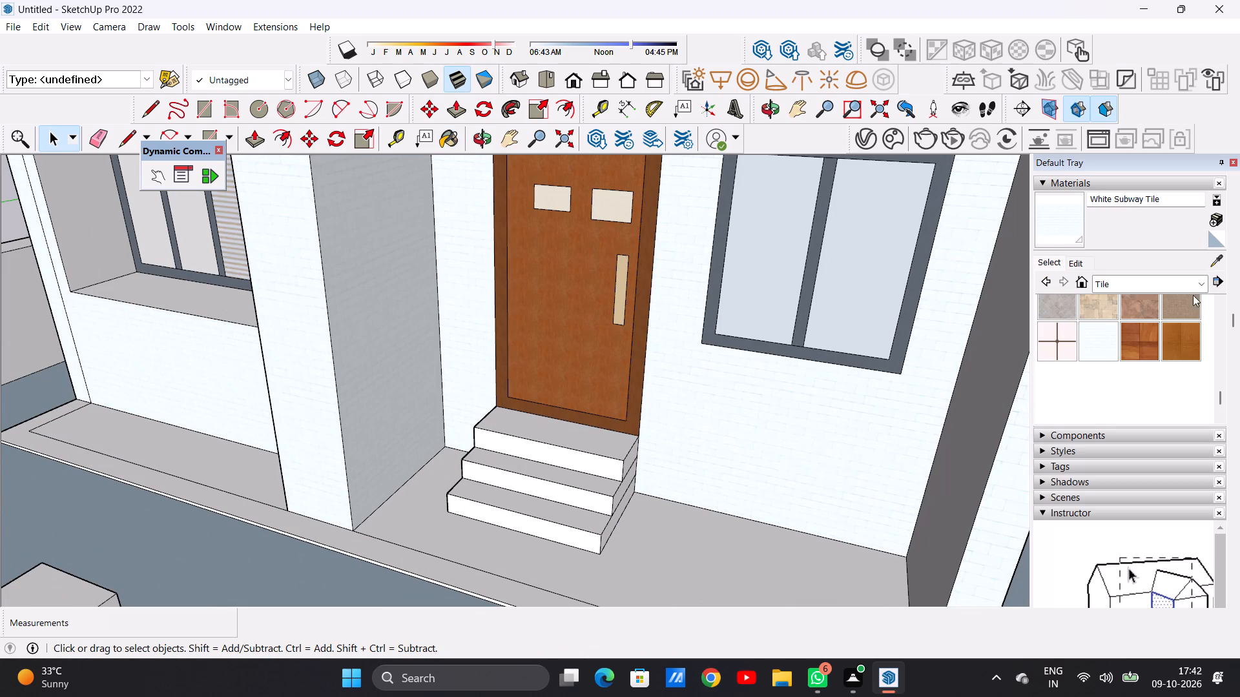
{"action": "scroll", "coordinate": [1119, 339], "scroll_direction": "up", "scroll_amount": 3}
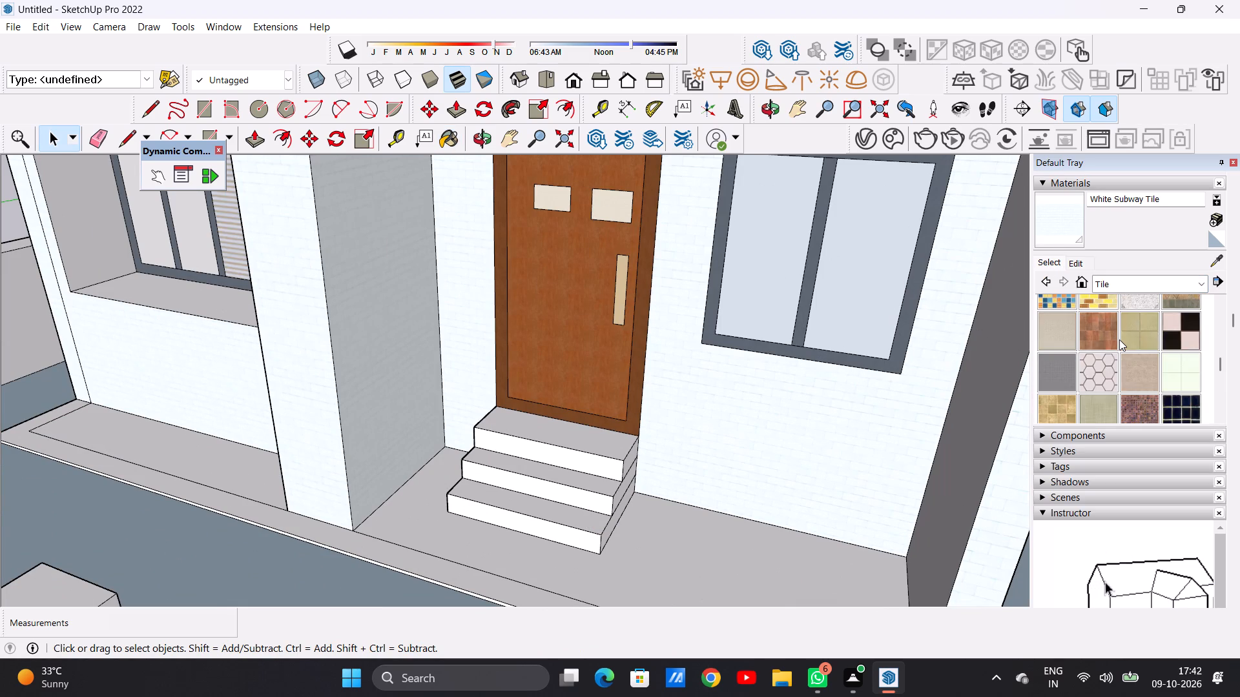
{"action": "scroll", "coordinate": [1119, 339], "scroll_direction": "up", "scroll_amount": 1}
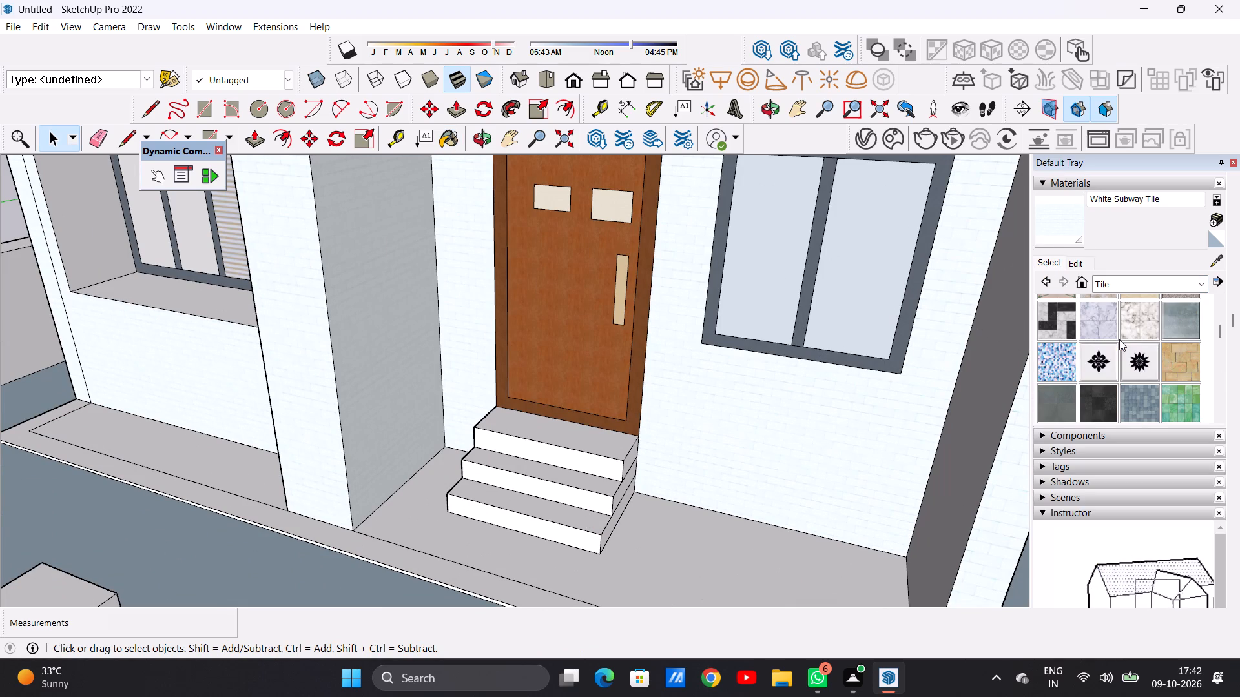
{"action": "scroll", "coordinate": [1119, 339], "scroll_direction": "up", "scroll_amount": 2}
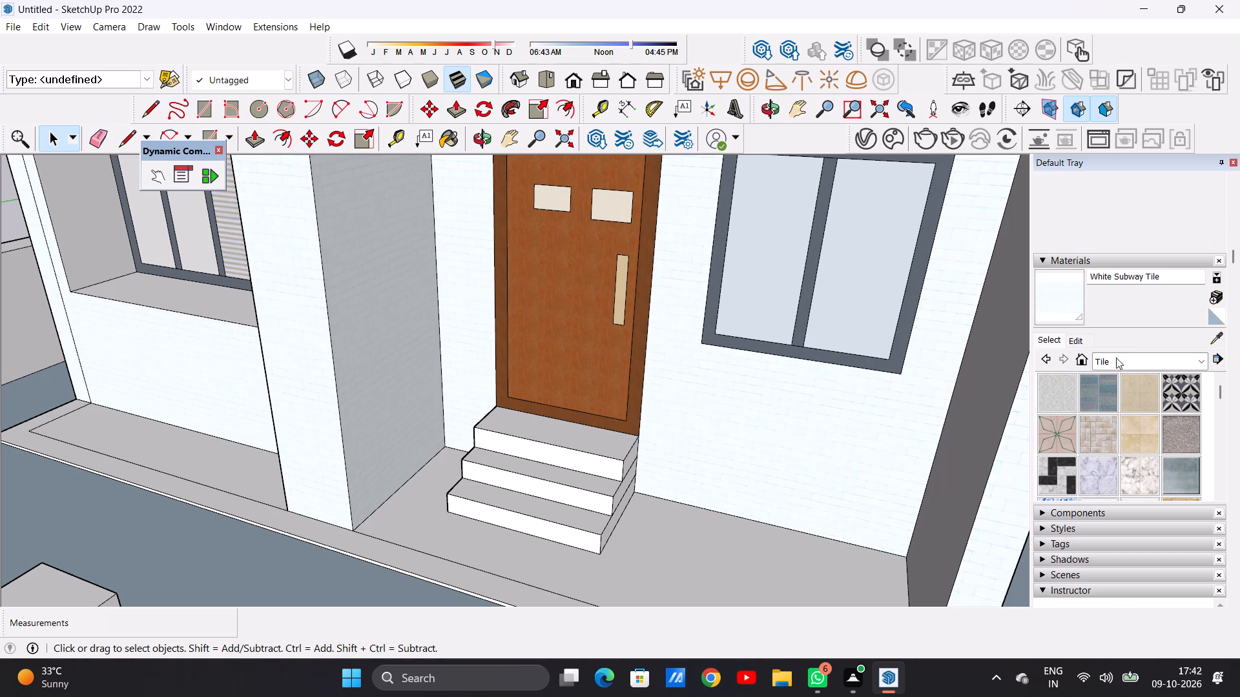
{"action": "left_click", "coordinate": [1136, 399]}
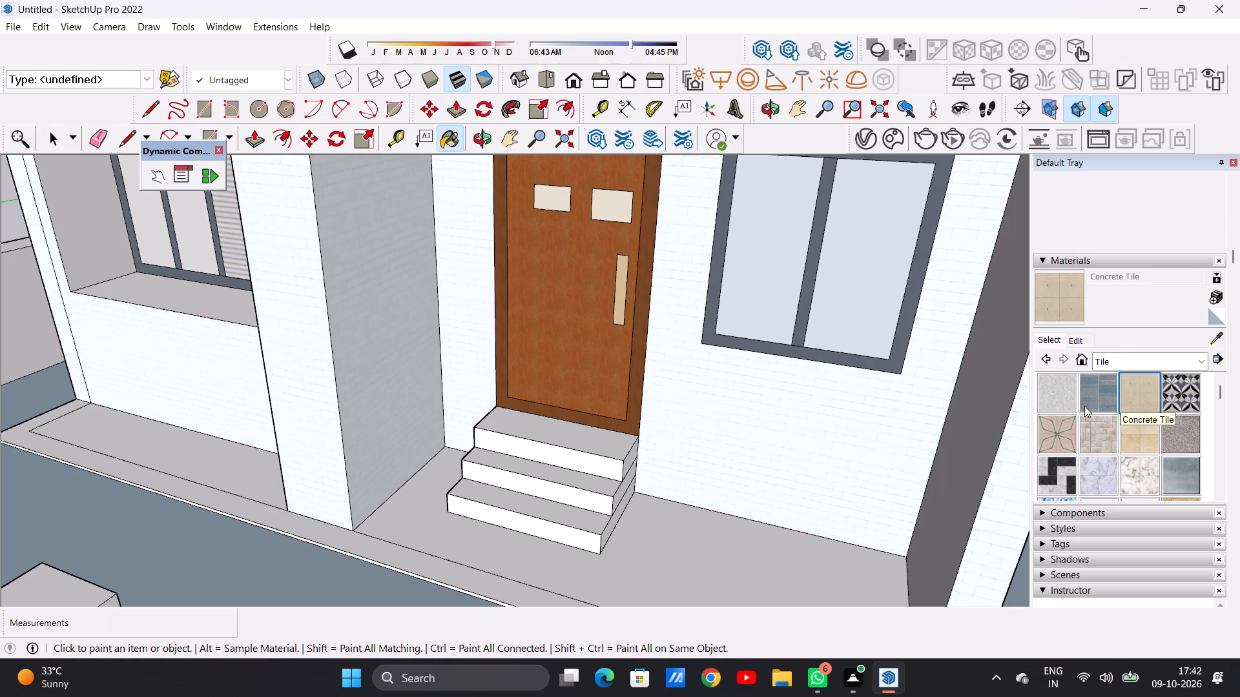
{"action": "scroll", "coordinate": [579, 449], "scroll_direction": "up", "scroll_amount": 13}
{"action": "left_click", "coordinate": [604, 447]}
{"action": "left_click", "coordinate": [610, 493]}
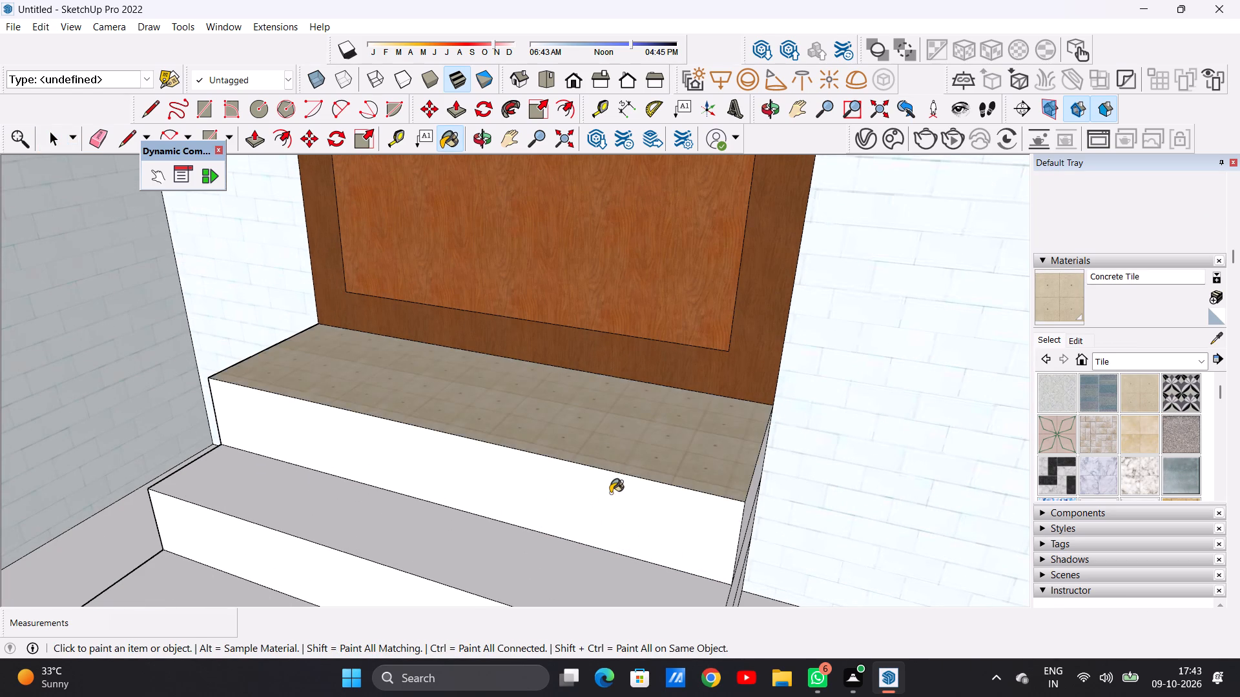
Paint the three side faces of the entrance steps on the window side with Concrete Tile.
{"action": "scroll", "coordinate": [612, 433], "scroll_direction": "down", "scroll_amount": 10}
{"action": "middle_click_drag", "start_coordinate": [653, 463], "coordinate": [580, 467]}
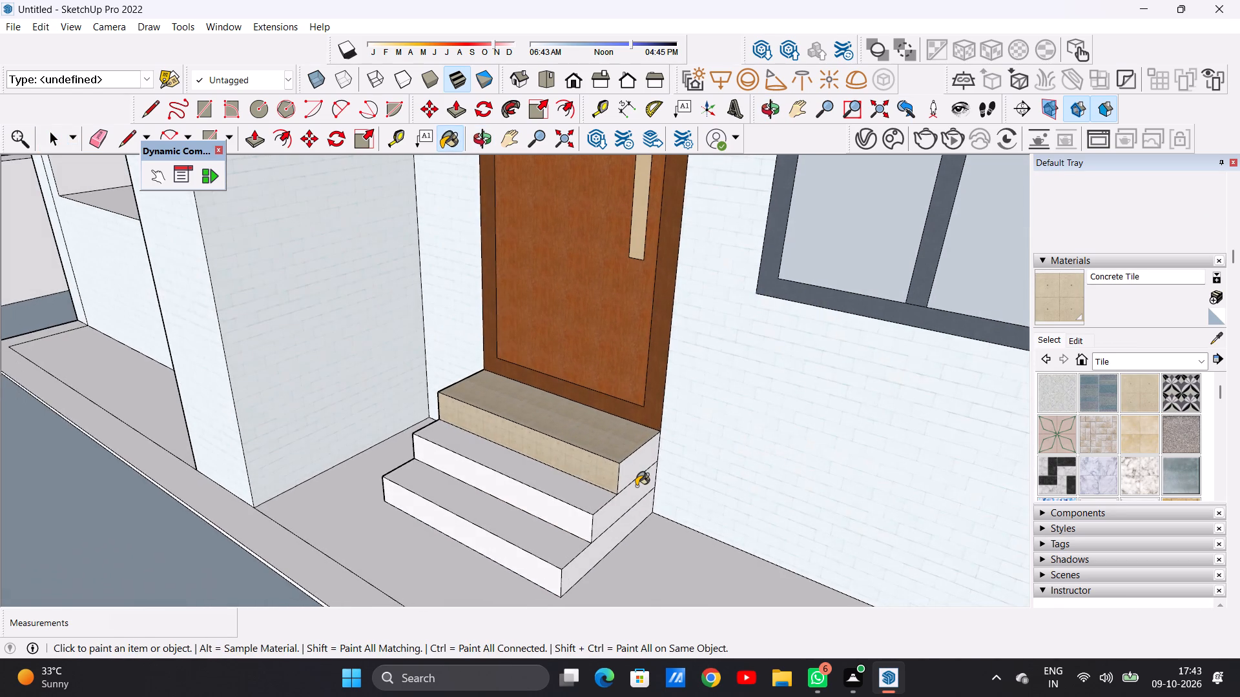
{"action": "scroll", "coordinate": [636, 486], "scroll_direction": "up", "scroll_amount": 7}
{"action": "left_click", "coordinate": [620, 459]}
{"action": "left_click", "coordinate": [610, 527]}
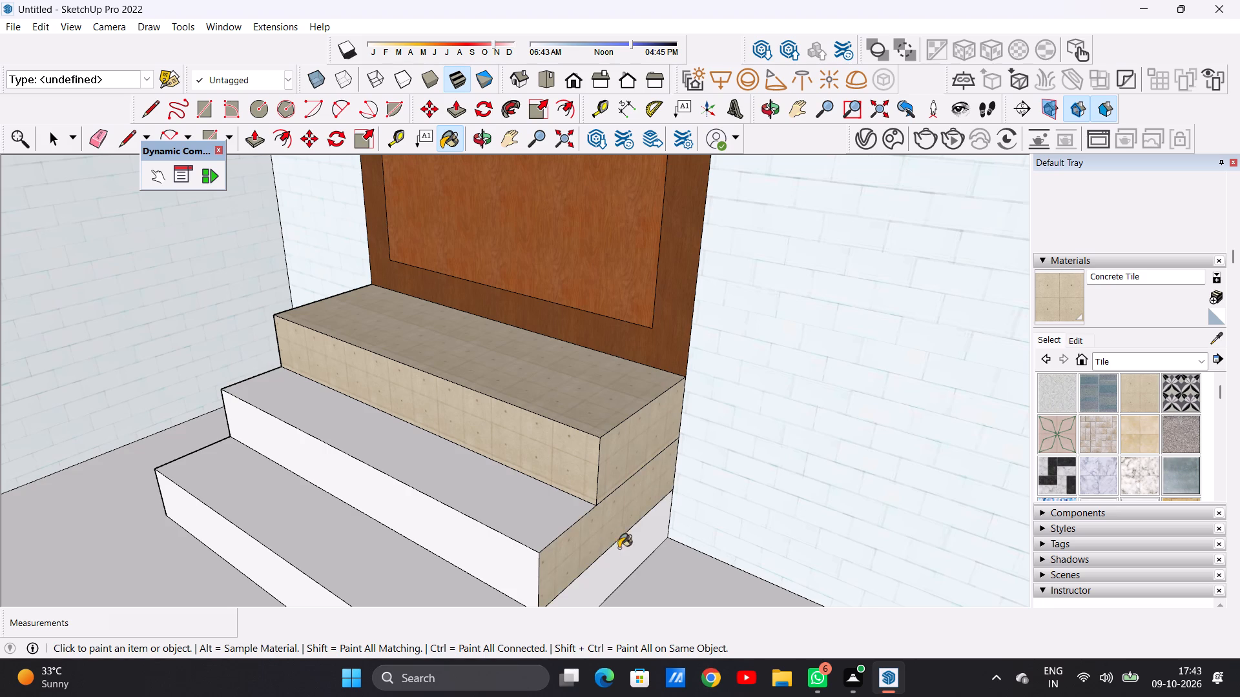
{"action": "left_click", "coordinate": [621, 563]}
Paint the treads and risers of the middle and bottom entrance steps with Concrete Tile.
{"action": "left_click", "coordinate": [519, 501]}
{"action": "left_click", "coordinate": [468, 530]}
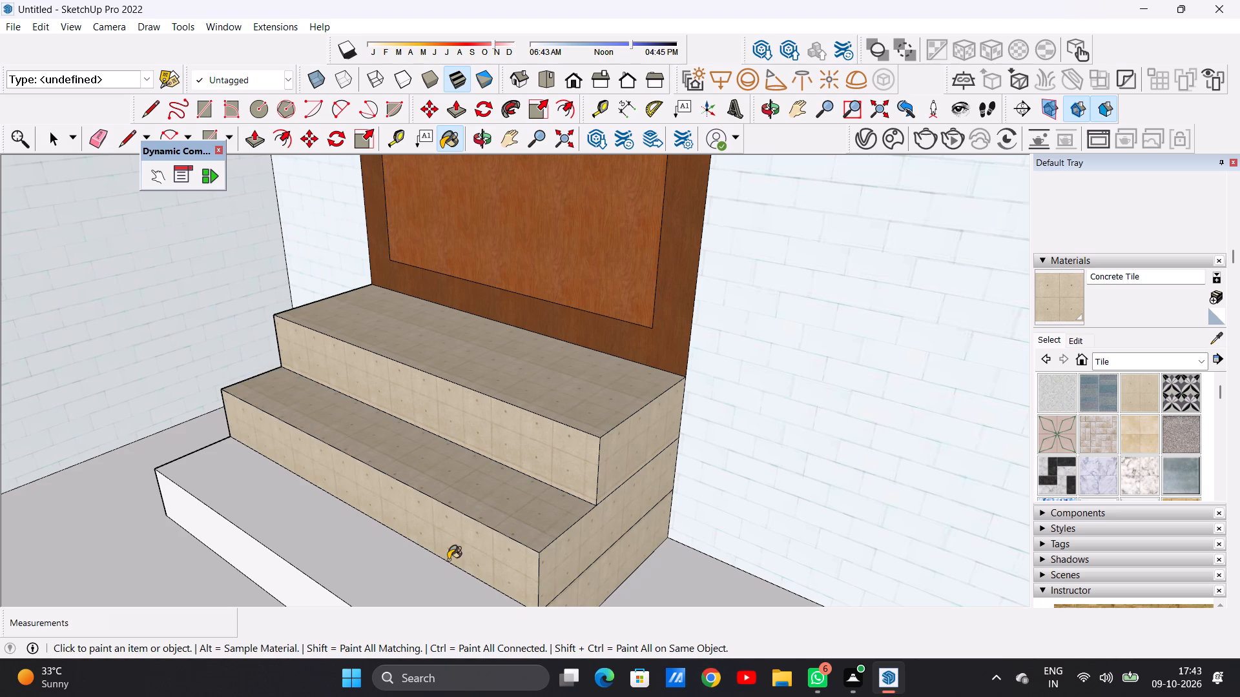
{"action": "left_click", "coordinate": [448, 560]}
{"action": "left_click", "coordinate": [382, 540]}
{"action": "scroll", "coordinate": [528, 452], "scroll_direction": "down", "scroll_amount": 9}
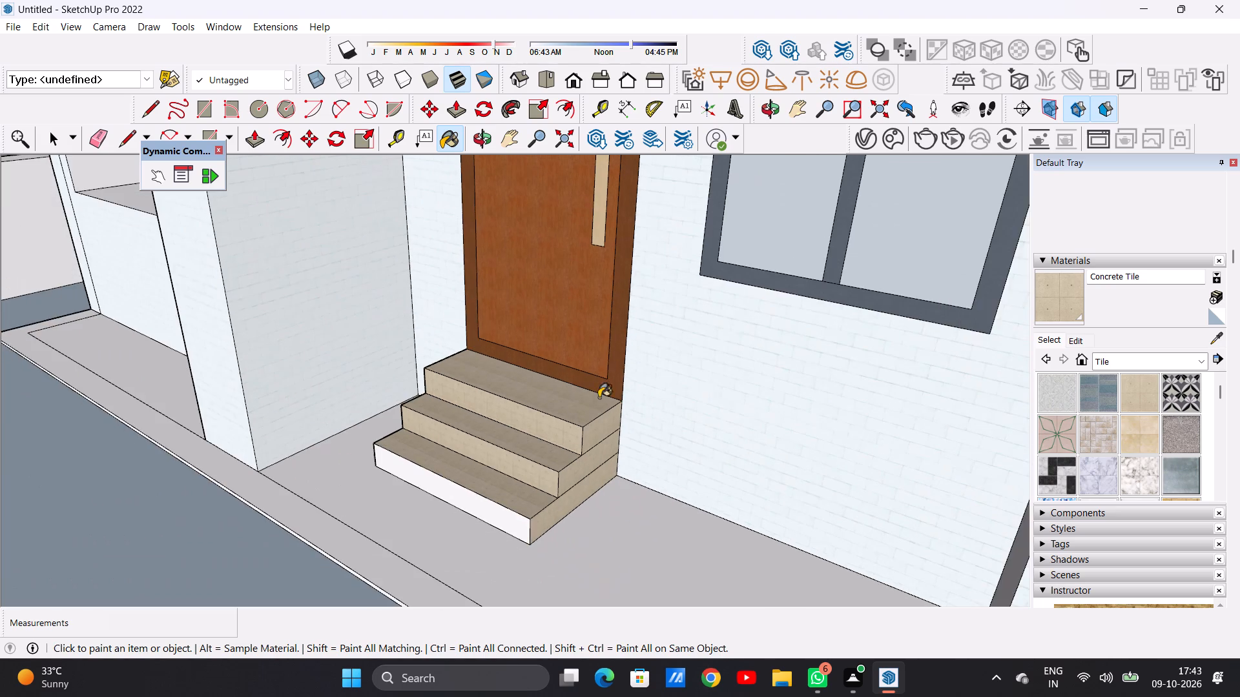
{"action": "scroll", "coordinate": [485, 519], "scroll_direction": "up", "scroll_amount": 6}
{"action": "left_click", "coordinate": [491, 498]}
{"action": "scroll", "coordinate": [548, 447], "scroll_direction": "down", "scroll_amount": 6}
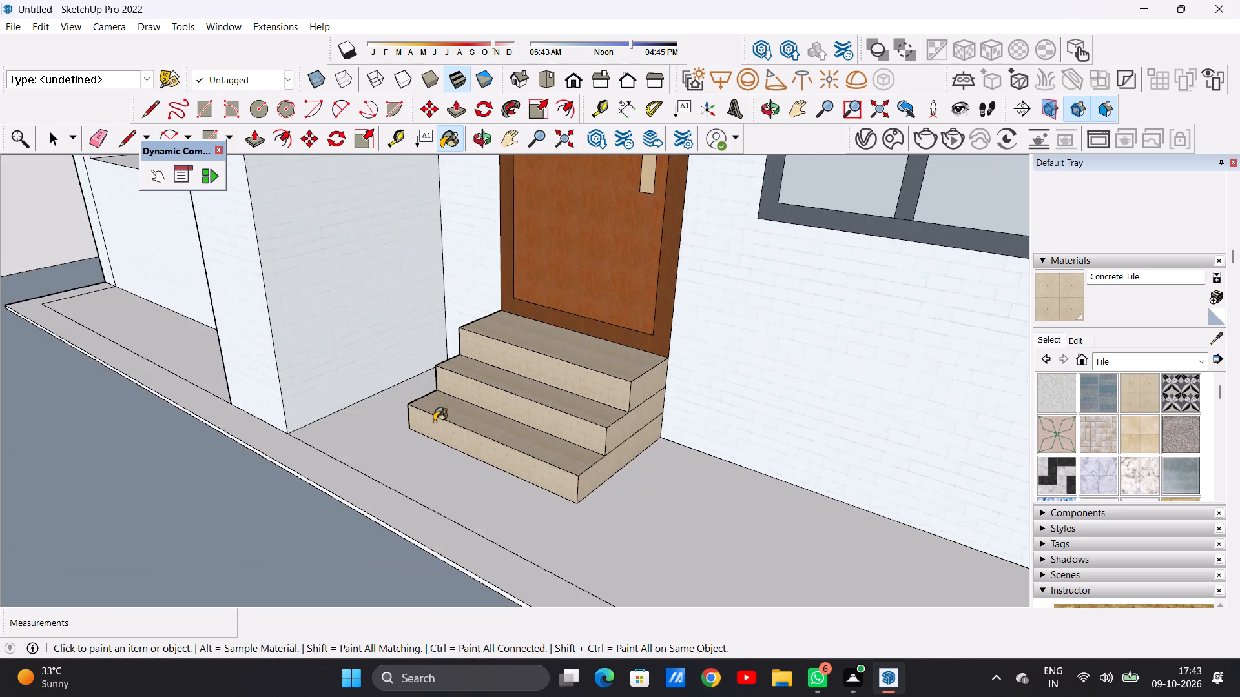
Paint the three side faces of the entrance steps facing the projecting pillar wall with Concrete Tile.
{"action": "middle_click_drag", "start_coordinate": [421, 421], "coordinate": [697, 423]}
{"action": "scroll", "coordinate": [501, 380], "scroll_direction": "up", "scroll_amount": 2}
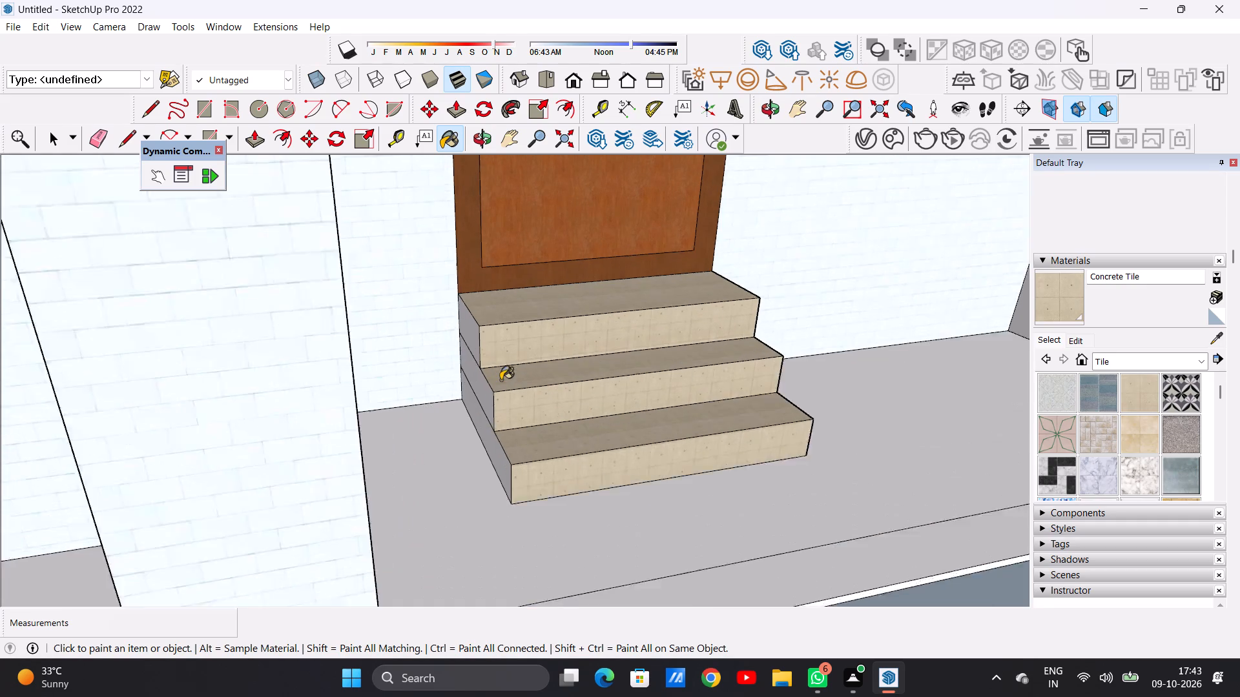
{"action": "scroll", "coordinate": [501, 380], "scroll_direction": "up", "scroll_amount": 5}
{"action": "scroll", "coordinate": [477, 385], "scroll_direction": "down", "scroll_amount": 1}
{"action": "scroll", "coordinate": [477, 385], "scroll_direction": "up", "scroll_amount": 6}
{"action": "left_click", "coordinate": [464, 296]}
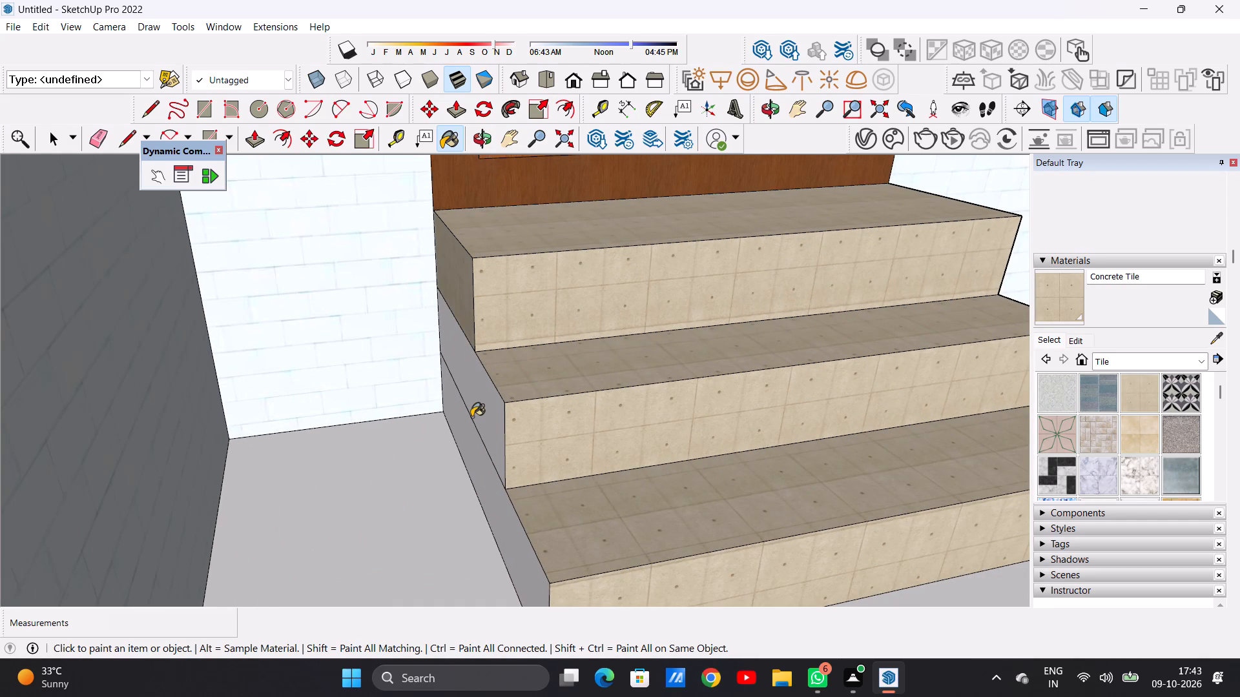
{"action": "left_click", "coordinate": [485, 398]}
{"action": "left_click", "coordinate": [490, 503]}
{"action": "scroll", "coordinate": [455, 454], "scroll_direction": "down", "scroll_amount": 3}
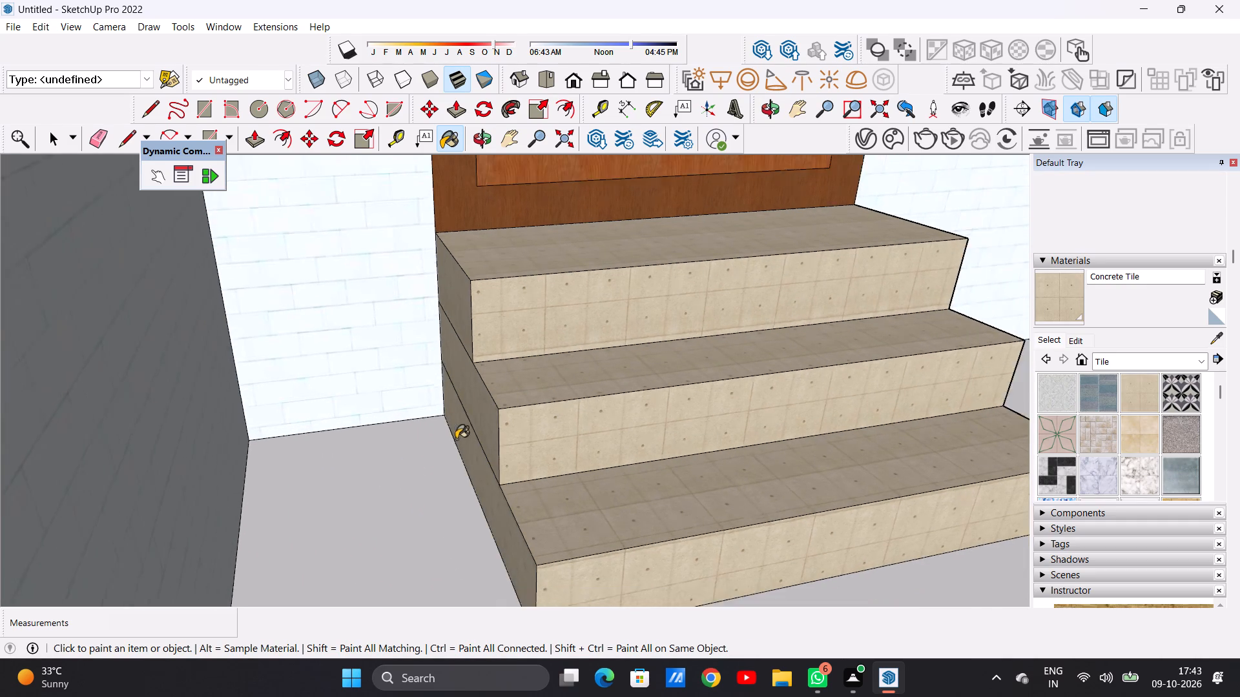
{"action": "scroll", "coordinate": [456, 439], "scroll_direction": "down", "scroll_amount": 20}
{"action": "scroll", "coordinate": [456, 439], "scroll_direction": "down", "scroll_amount": 6}
{"action": "middle_click_drag", "start_coordinate": [630, 341], "coordinate": [378, 342]}
{"action": "scroll", "coordinate": [588, 390], "scroll_direction": "up", "scroll_amount": 14}
{"action": "key", "text": "space"}
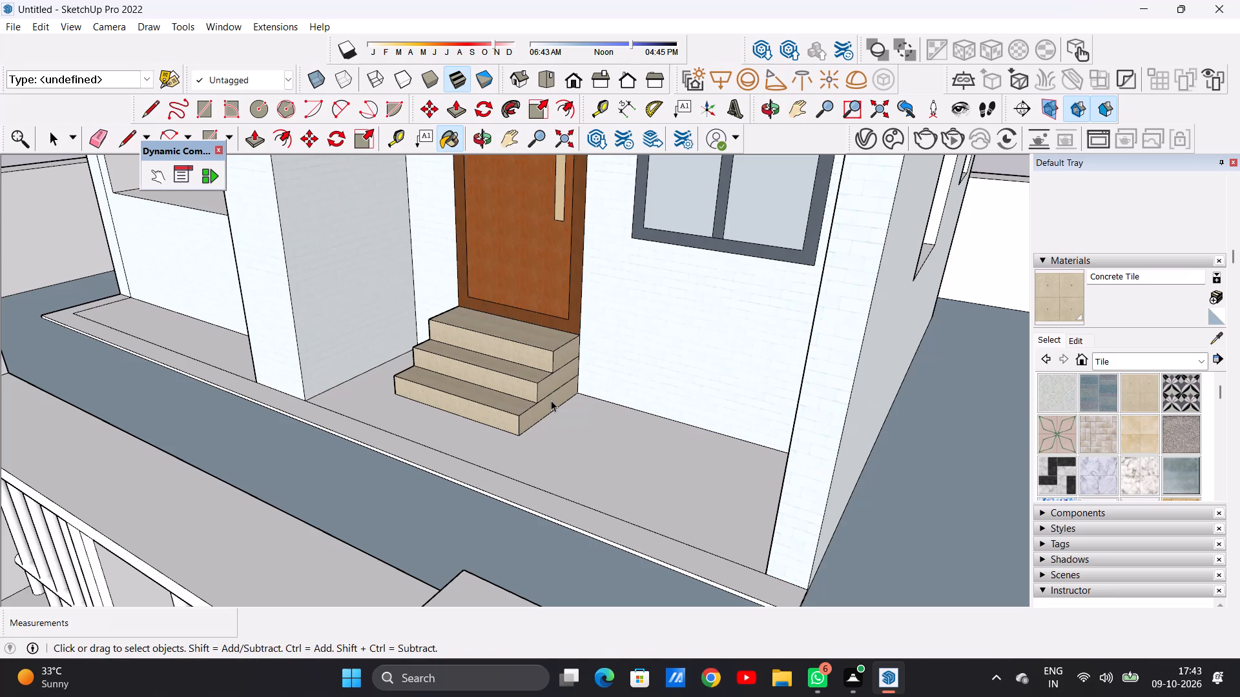
Paint the panes of both middle-storey windows on the balcony-side wall with Translucent Glass Safety from Glass and Mirrors.
{"action": "scroll", "coordinate": [551, 405], "scroll_direction": "down", "scroll_amount": 15}
{"action": "middle_click_drag", "start_coordinate": [535, 438], "coordinate": [573, 407]}
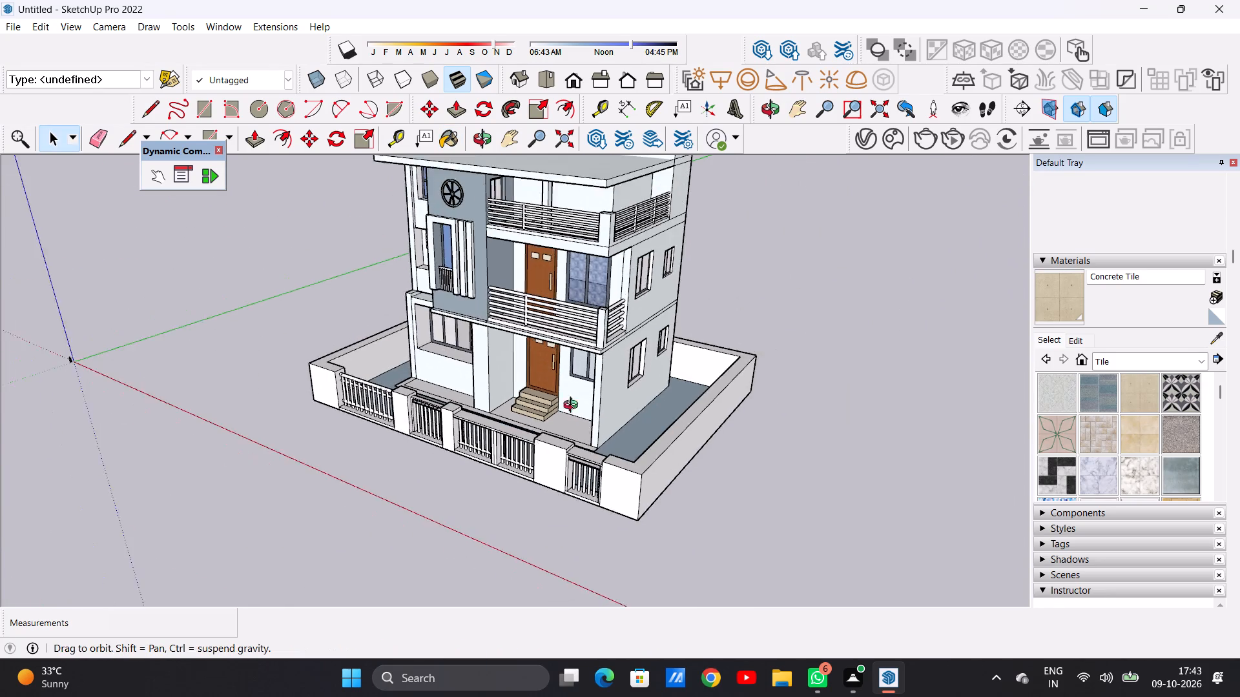
{"action": "middle_click_drag", "start_coordinate": [573, 407], "coordinate": [301, 387]}
{"action": "scroll", "coordinate": [657, 270], "scroll_direction": "up", "scroll_amount": 5}
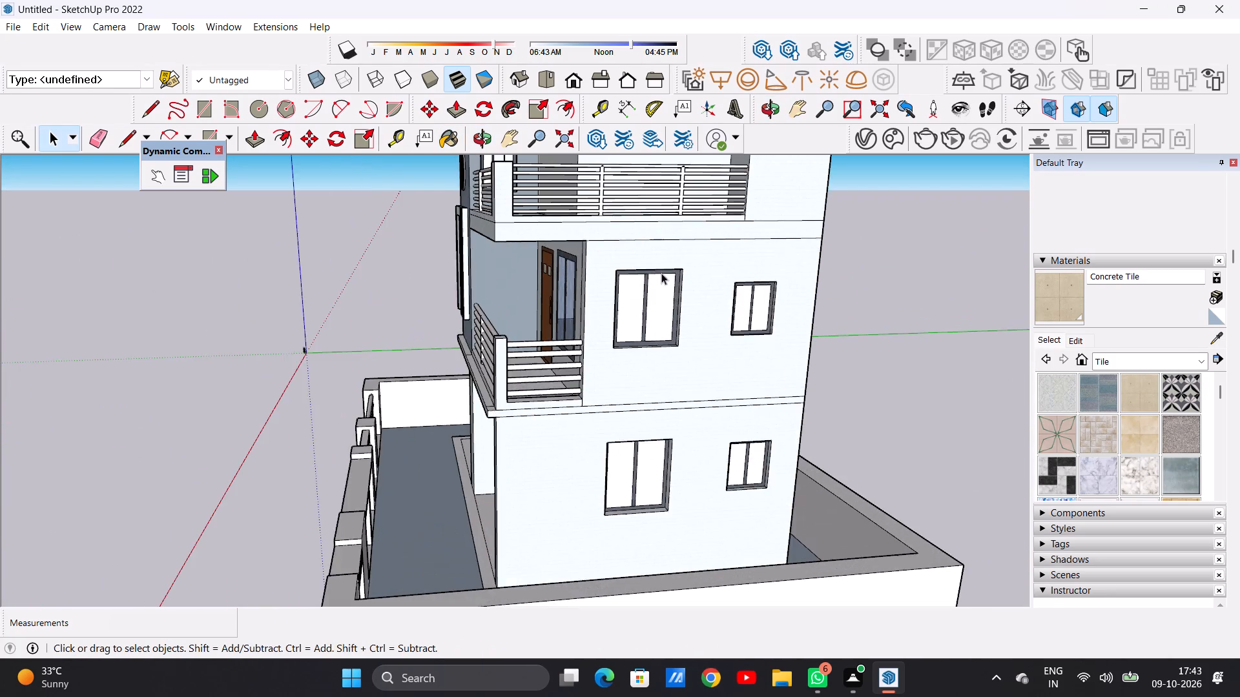
{"action": "middle_click_drag", "start_coordinate": [673, 304], "coordinate": [413, 286]}
{"action": "scroll", "coordinate": [458, 295], "scroll_direction": "up", "scroll_amount": 10}
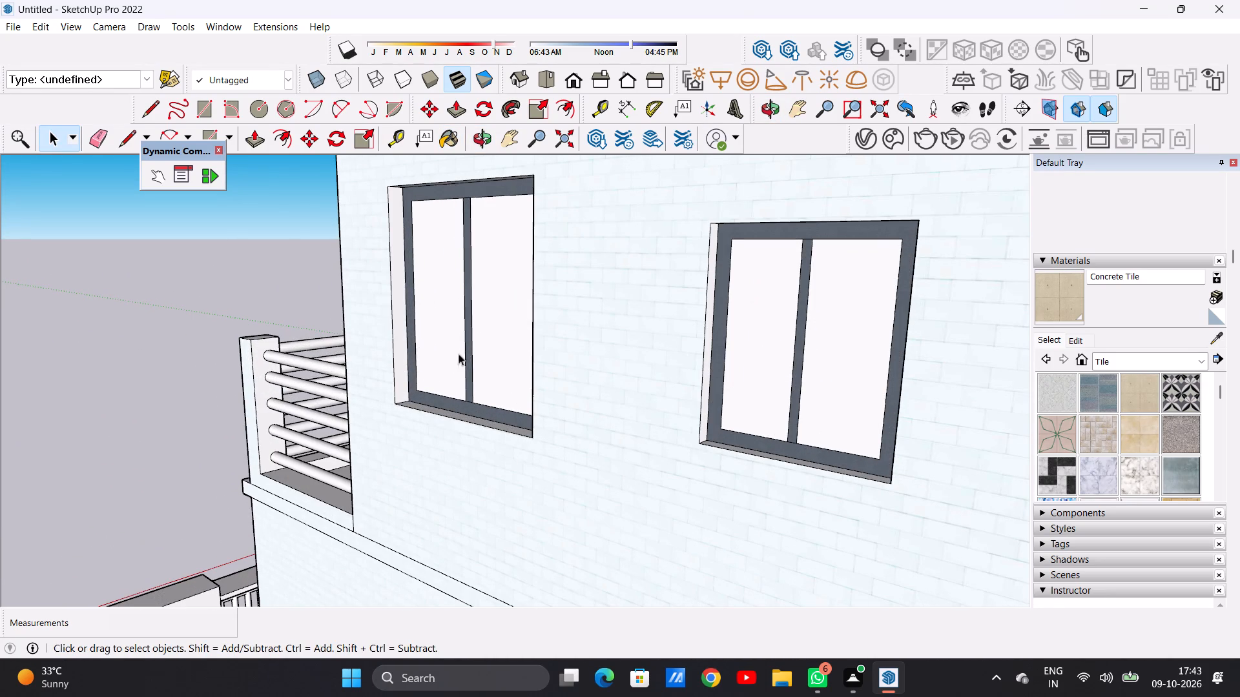
{"action": "middle_click_drag", "start_coordinate": [526, 349], "coordinate": [656, 333]}
{"action": "scroll", "coordinate": [610, 352], "scroll_direction": "down", "scroll_amount": 12}
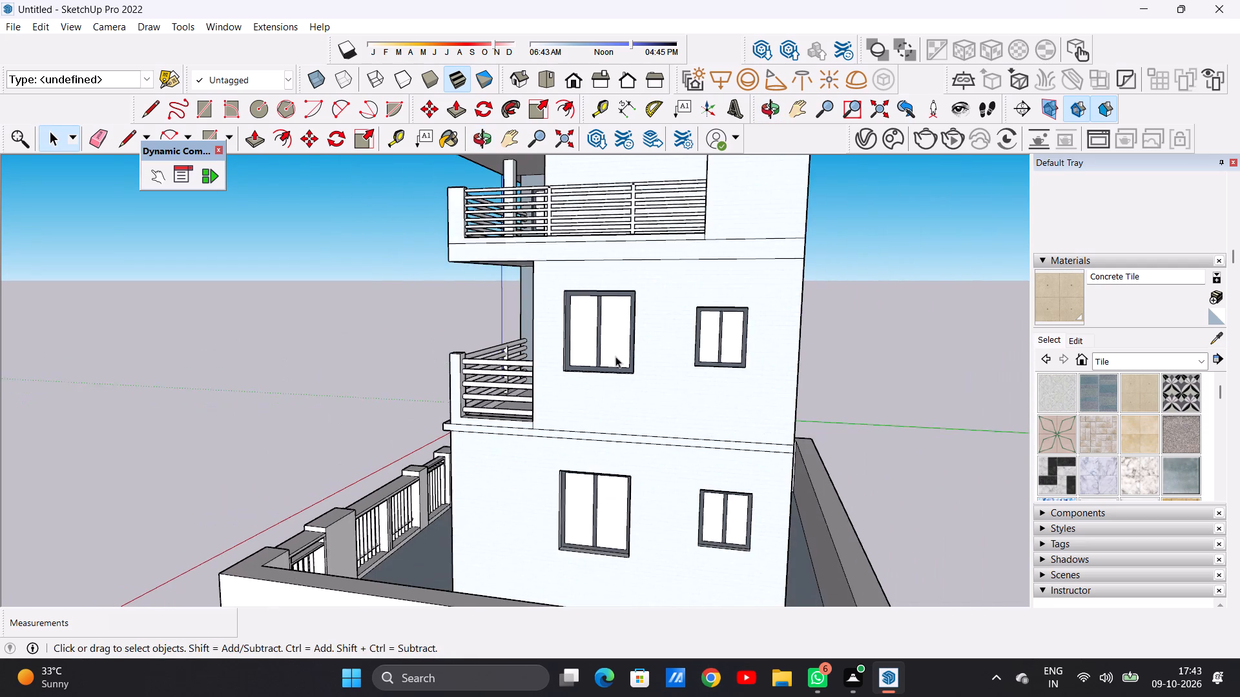
{"action": "middle_click_drag", "start_coordinate": [627, 375], "coordinate": [670, 375]}
{"action": "scroll", "coordinate": [671, 375], "scroll_direction": "up", "scroll_amount": 5}
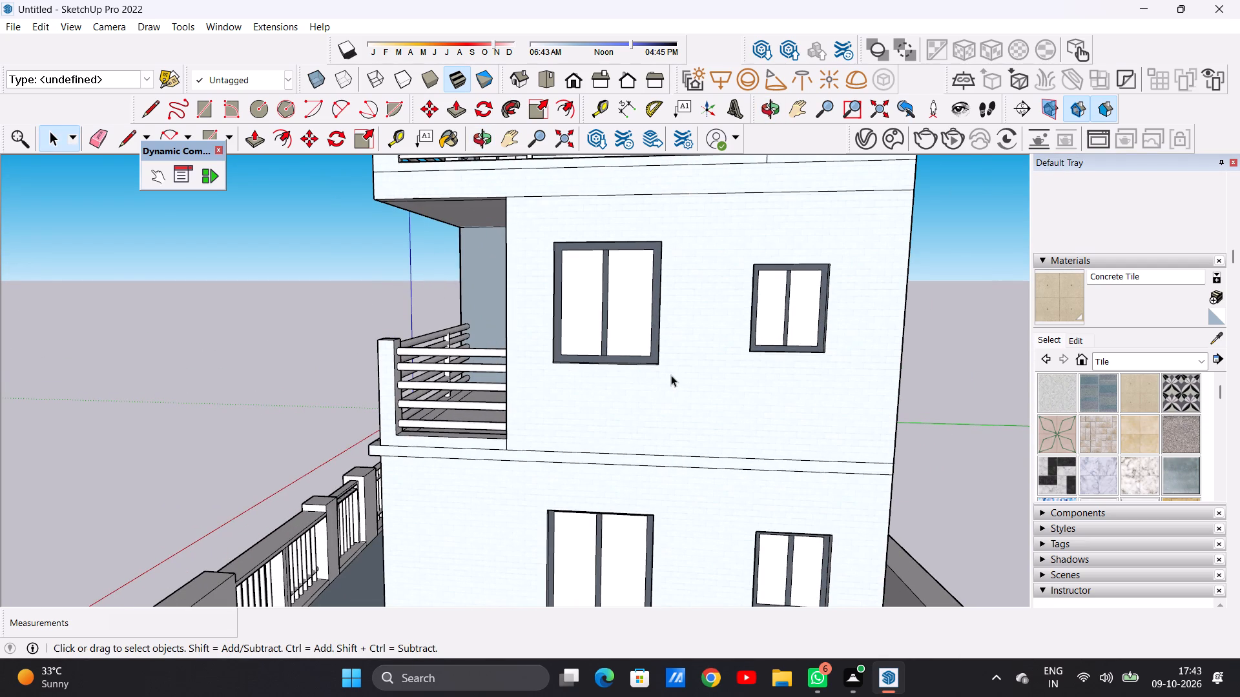
{"action": "left_click", "coordinate": [1046, 339]}
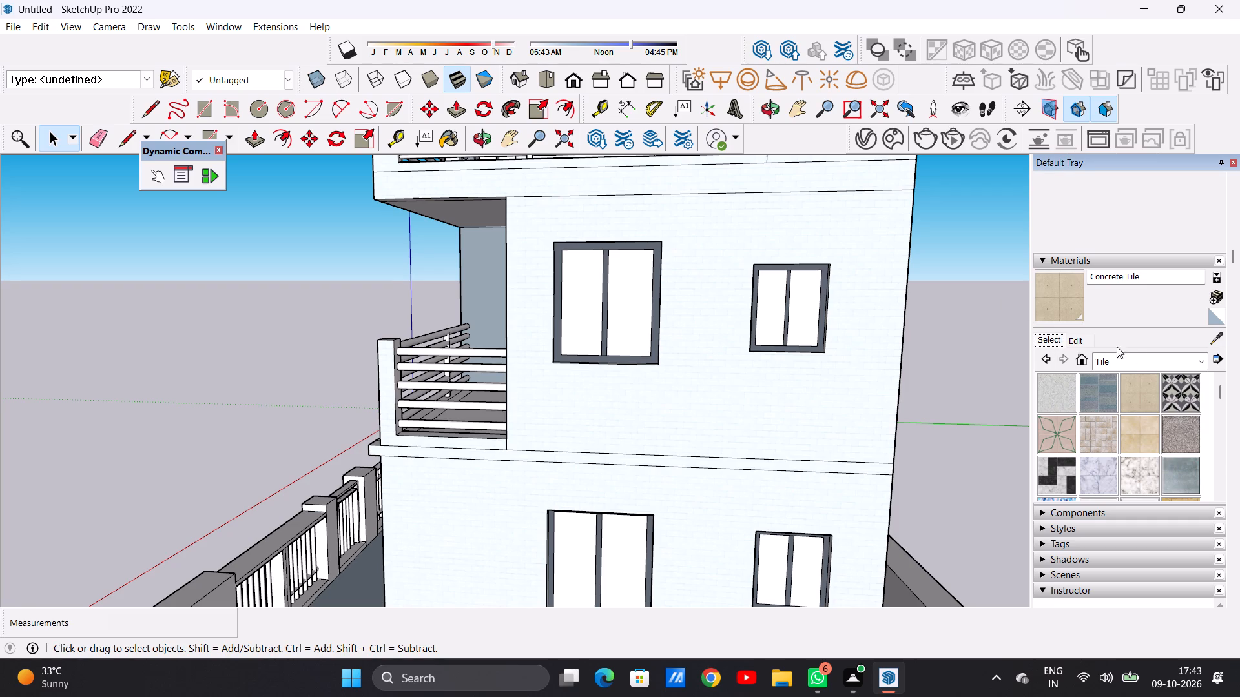
{"action": "left_click", "coordinate": [1197, 367]}
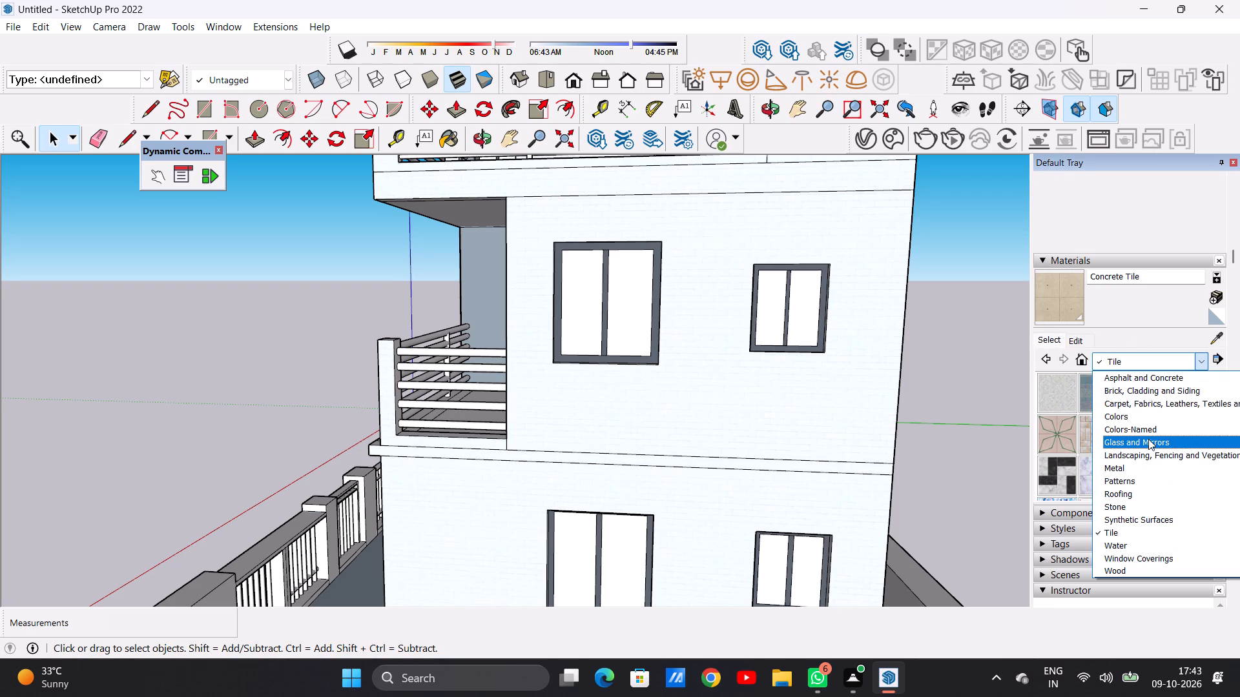
{"action": "left_click", "coordinate": [1148, 442]}
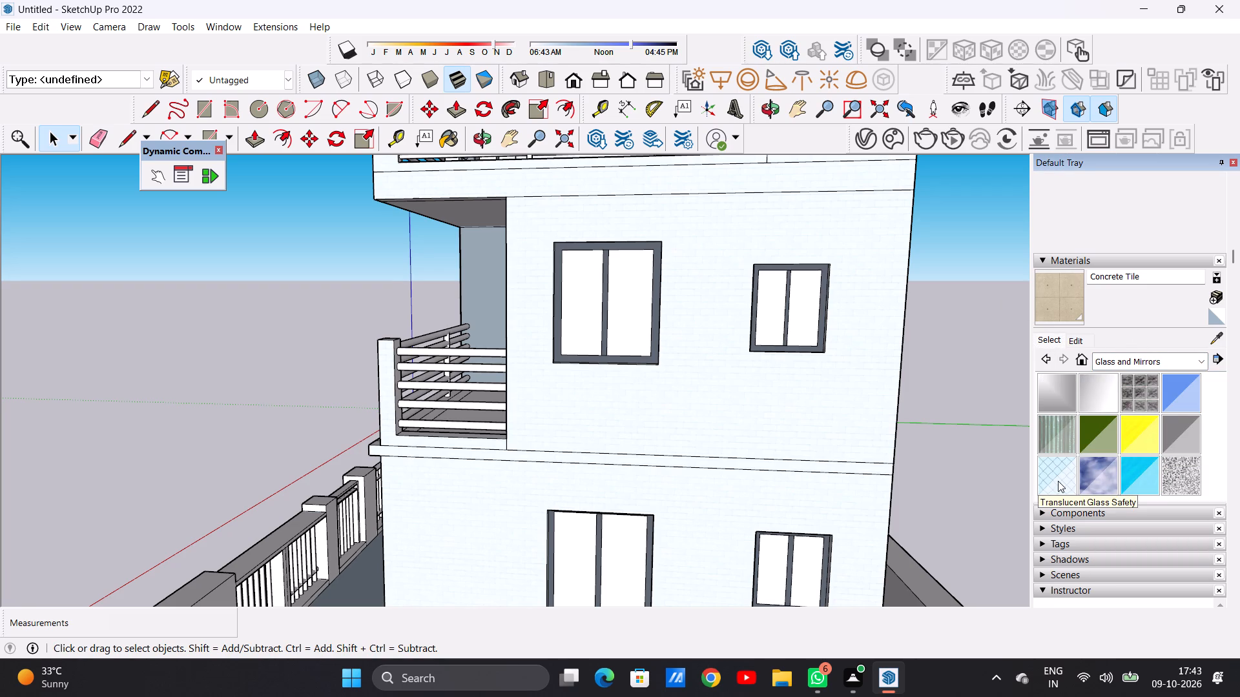
{"action": "left_click", "coordinate": [1058, 481]}
{"action": "scroll", "coordinate": [589, 308], "scroll_direction": "up", "scroll_amount": 5}
{"action": "left_click", "coordinate": [589, 308]}
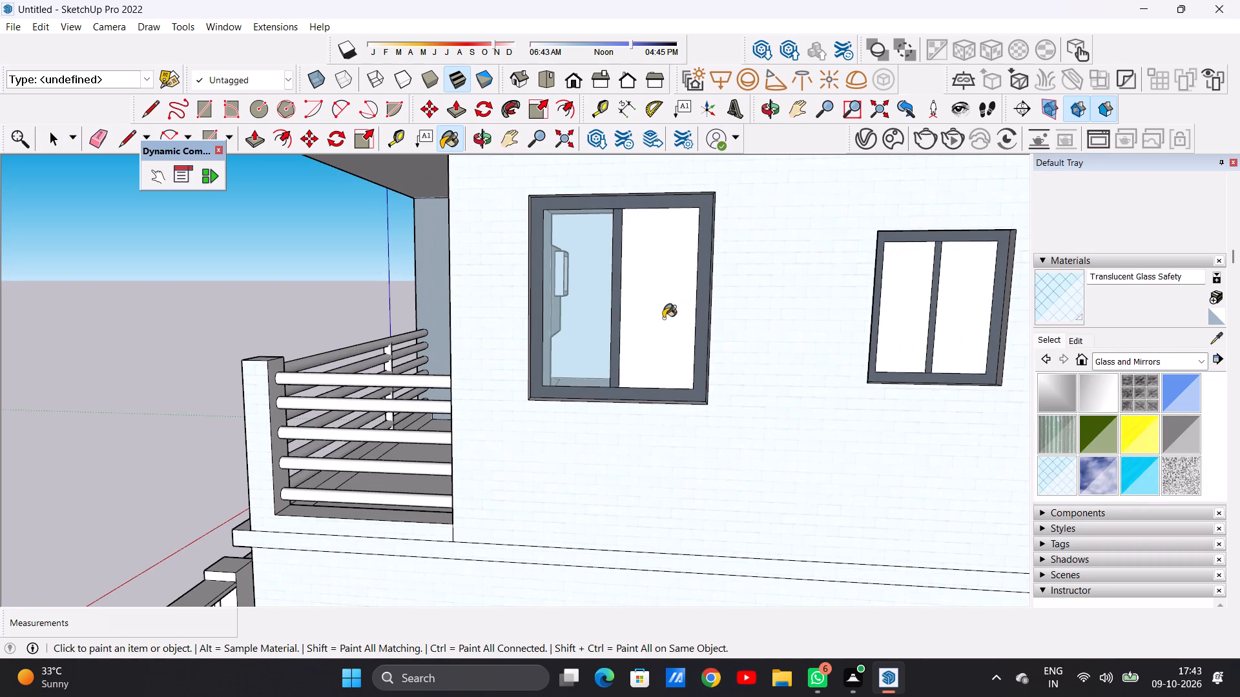
{"action": "left_click", "coordinate": [663, 318]}
{"action": "left_click", "coordinate": [899, 317]}
{"action": "left_click", "coordinate": [960, 317]}
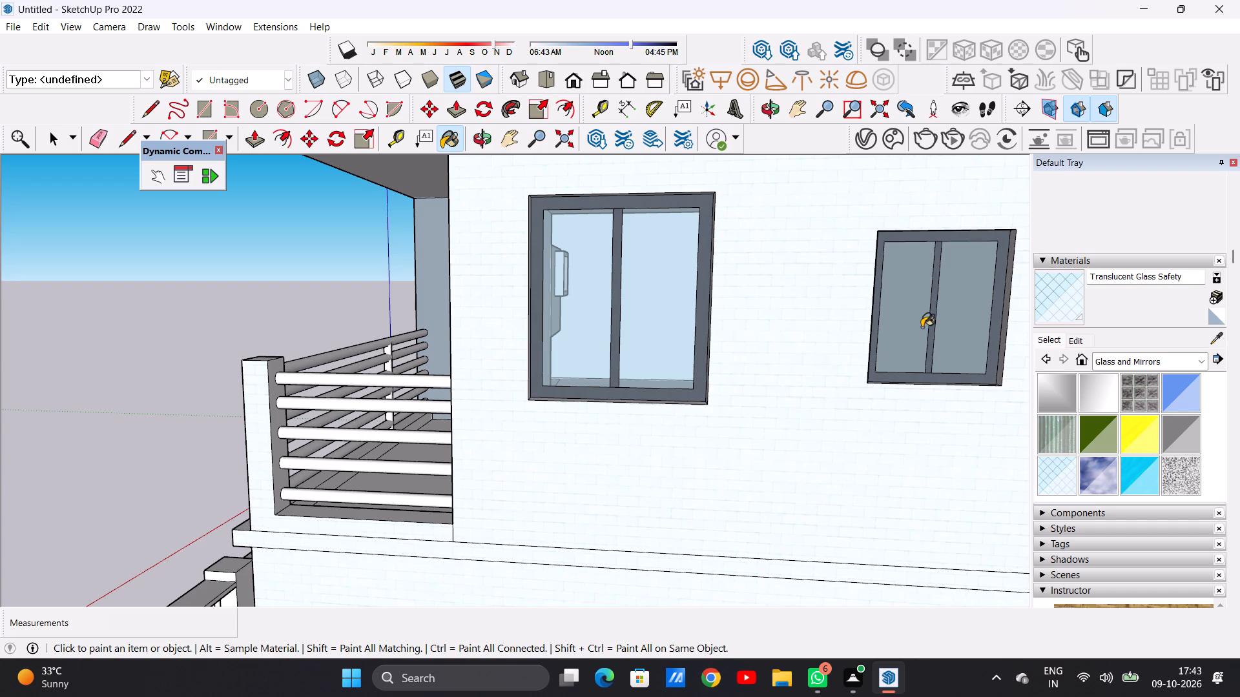
Paint the panes of both ground-floor windows on the same side wall with Translucent Glass Safety.
{"action": "scroll", "coordinate": [922, 327], "scroll_direction": "up", "scroll_amount": 14}
{"action": "scroll", "coordinate": [740, 373], "scroll_direction": "down", "scroll_amount": 14}
{"action": "middle_click_drag", "start_coordinate": [835, 361], "coordinate": [599, 365]}
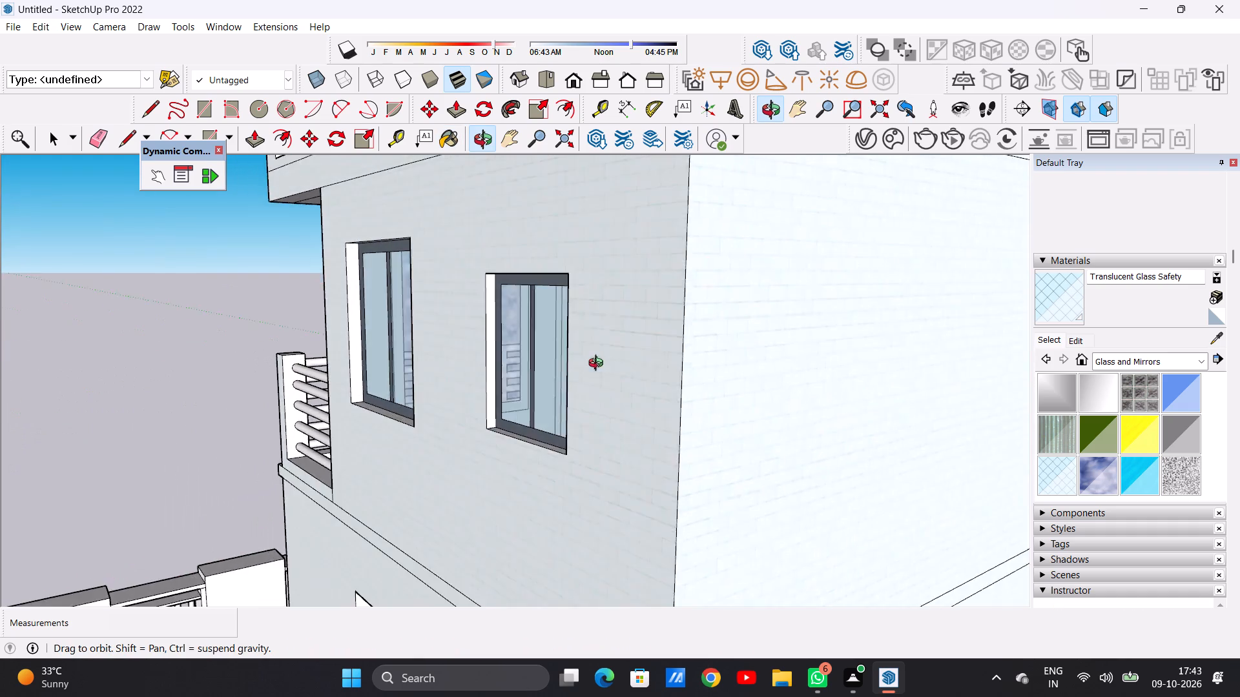
{"action": "middle_click_drag", "start_coordinate": [599, 365], "coordinate": [713, 365]}
{"action": "scroll", "coordinate": [763, 331], "scroll_direction": "down", "scroll_amount": 9}
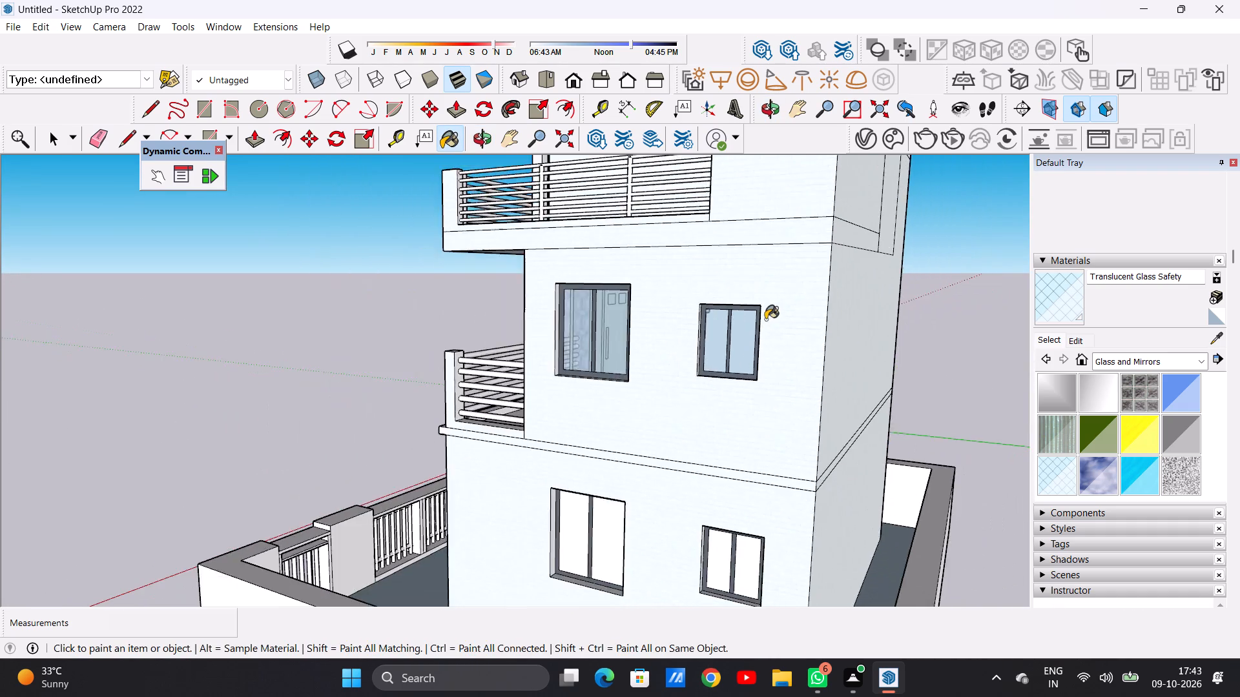
{"action": "scroll", "coordinate": [765, 319], "scroll_direction": "down", "scroll_amount": 7}
{"action": "scroll", "coordinate": [683, 436], "scroll_direction": "up", "scroll_amount": 8}
{"action": "left_click", "coordinate": [871, 470]}
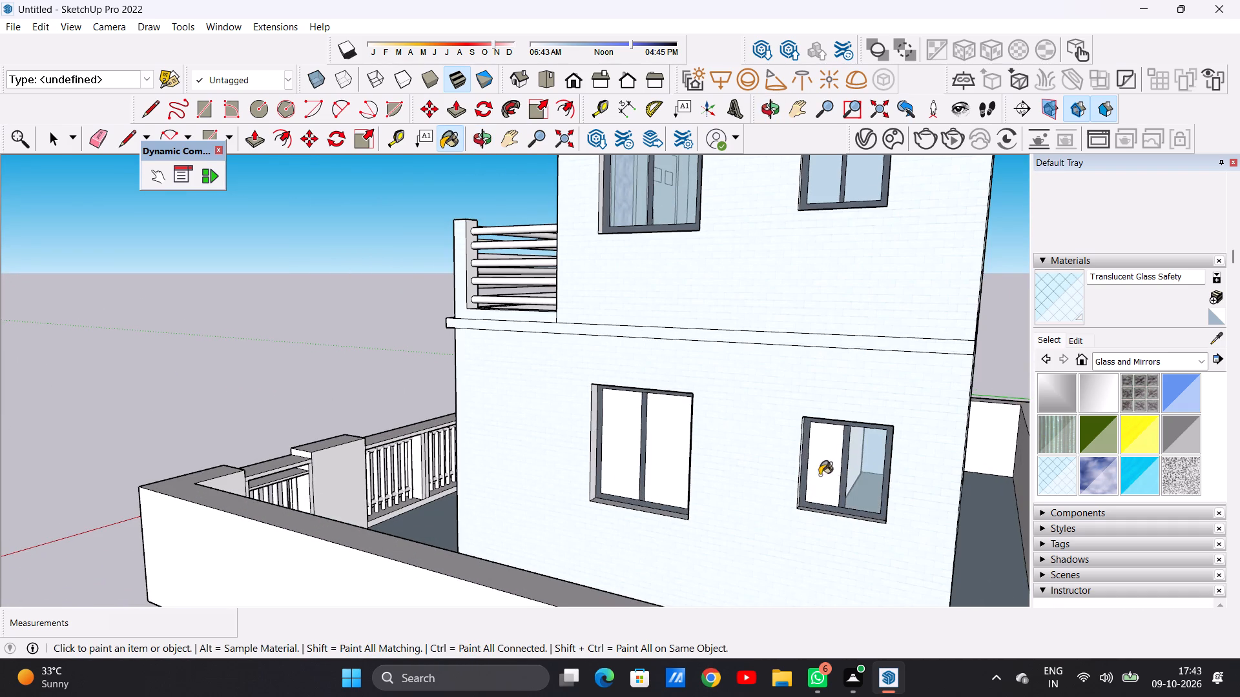
{"action": "left_click", "coordinate": [813, 475]}
{"action": "left_click", "coordinate": [672, 475]}
{"action": "left_click", "coordinate": [617, 455]}
{"action": "scroll", "coordinate": [643, 458], "scroll_direction": "up", "scroll_amount": 6}
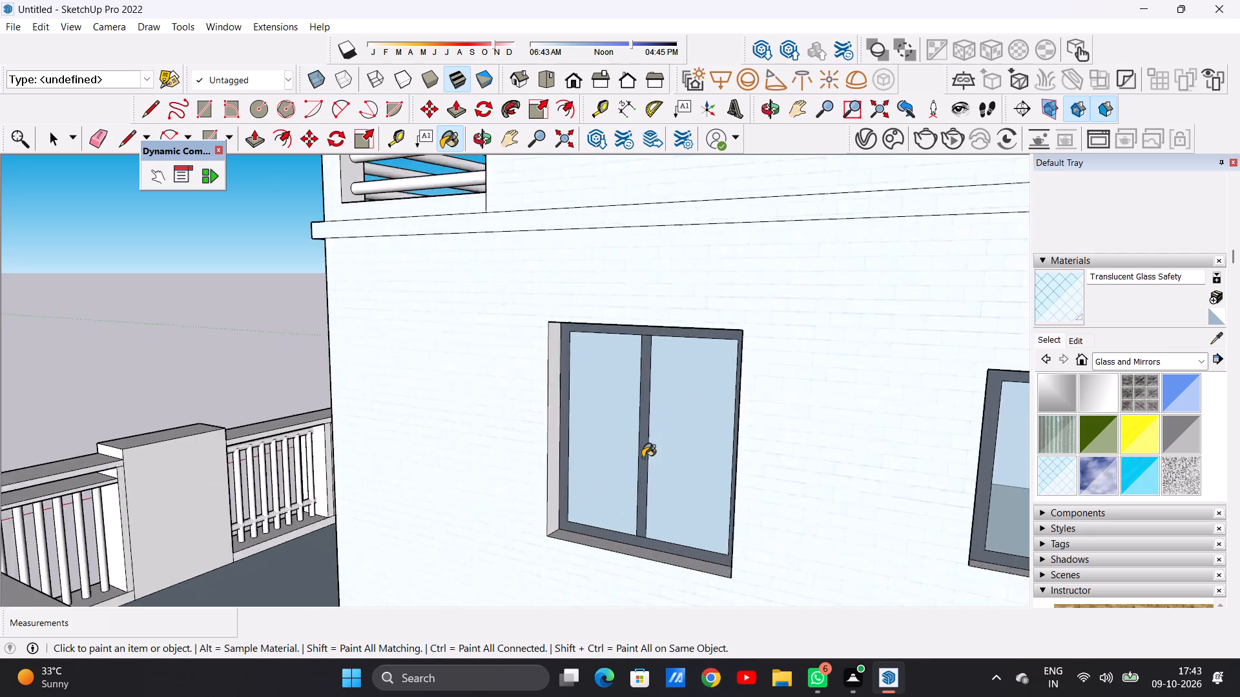
{"action": "scroll", "coordinate": [643, 458], "scroll_direction": "up", "scroll_amount": 18}
{"action": "middle_click_drag", "start_coordinate": [756, 450], "coordinate": [829, 449]}
{"action": "scroll", "coordinate": [829, 449], "scroll_direction": "up", "scroll_amount": 1}
{"action": "scroll", "coordinate": [818, 449], "scroll_direction": "down", "scroll_amount": 7}
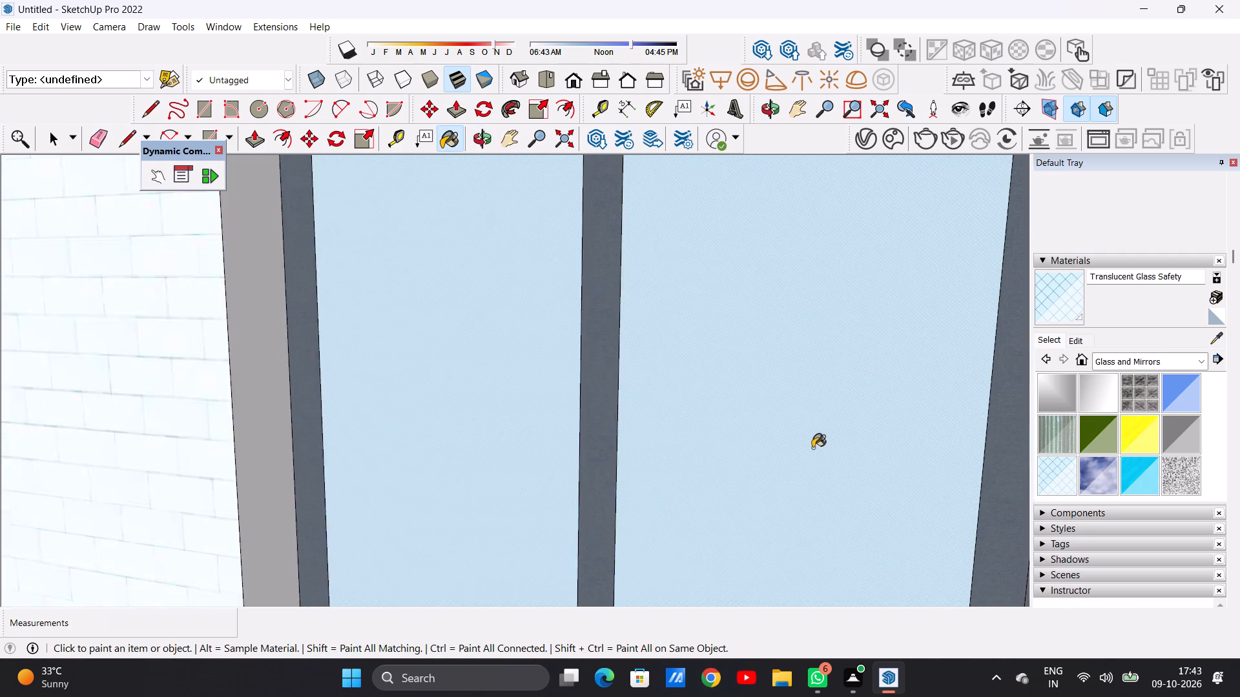
Examine the house front, entrance porch and compound from several angles for surfaces that still need a material.
{"action": "scroll", "coordinate": [812, 448], "scroll_direction": "down", "scroll_amount": 20}
{"action": "scroll", "coordinate": [812, 448], "scroll_direction": "down", "scroll_amount": 9}
{"action": "middle_click_drag", "start_coordinate": [707, 454], "coordinate": [823, 451]}
{"action": "middle_click_drag", "start_coordinate": [693, 423], "coordinate": [809, 435]}
{"action": "middle_click_drag", "start_coordinate": [628, 399], "coordinate": [849, 390]}
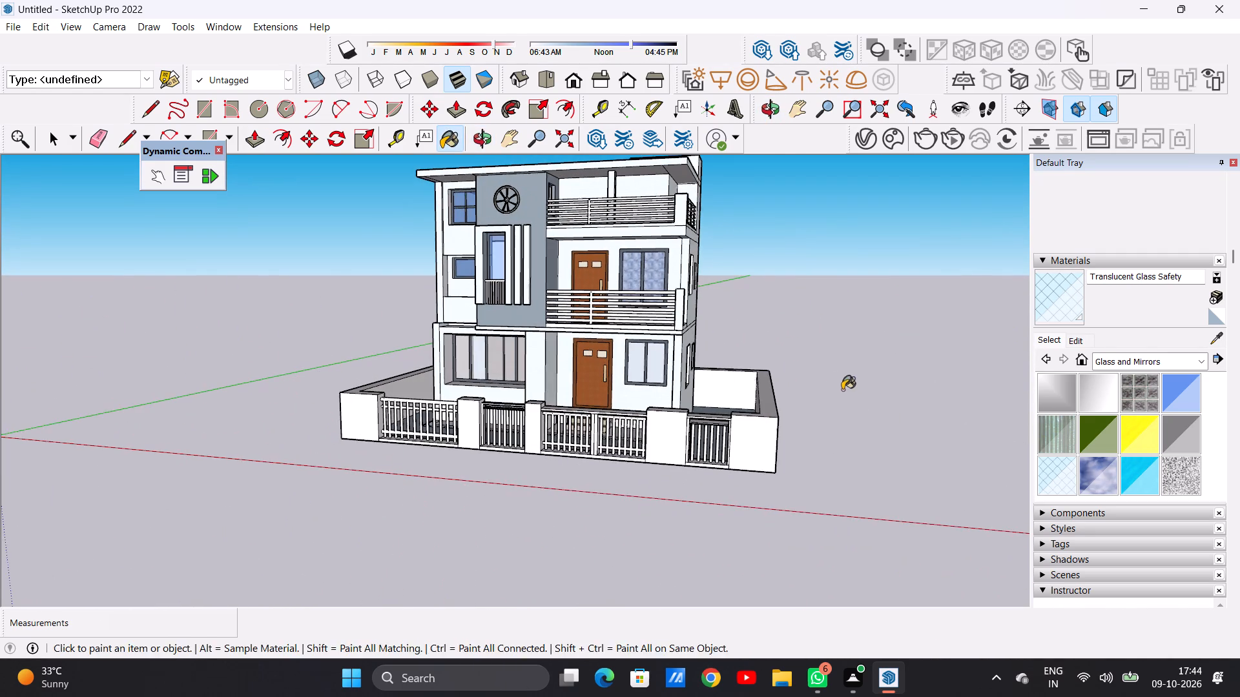
{"action": "middle_click_drag", "start_coordinate": [668, 390], "coordinate": [751, 401]}
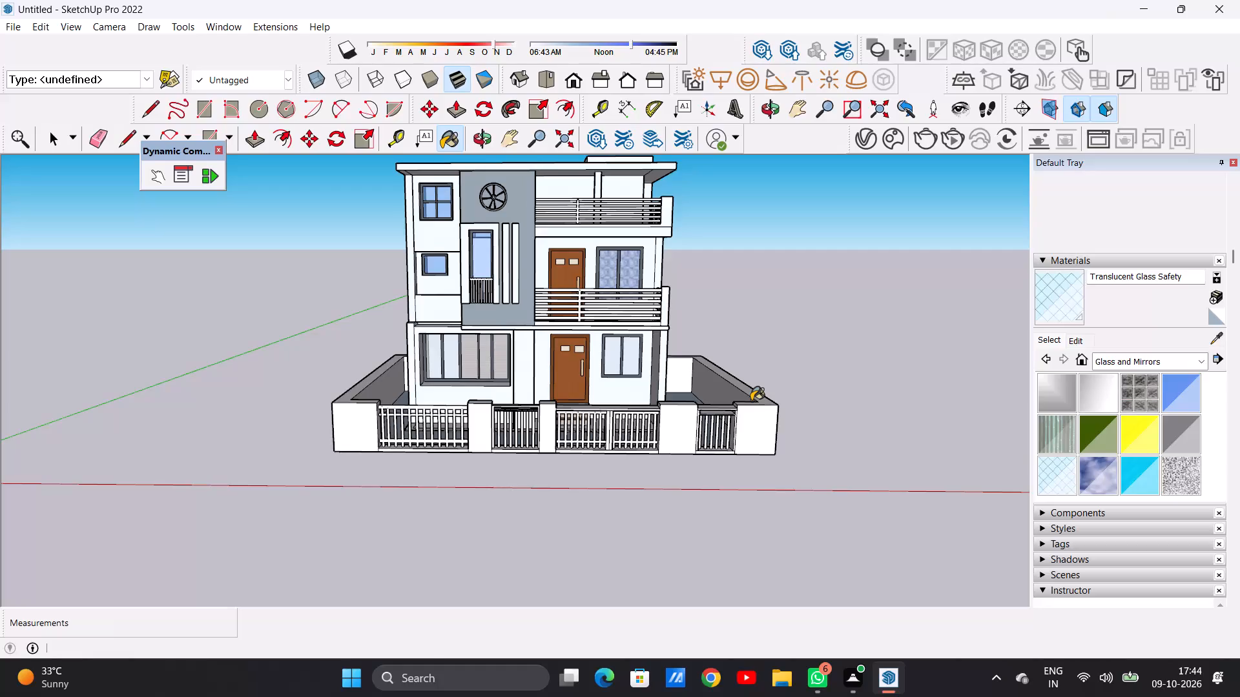
{"action": "key", "text": "space"}
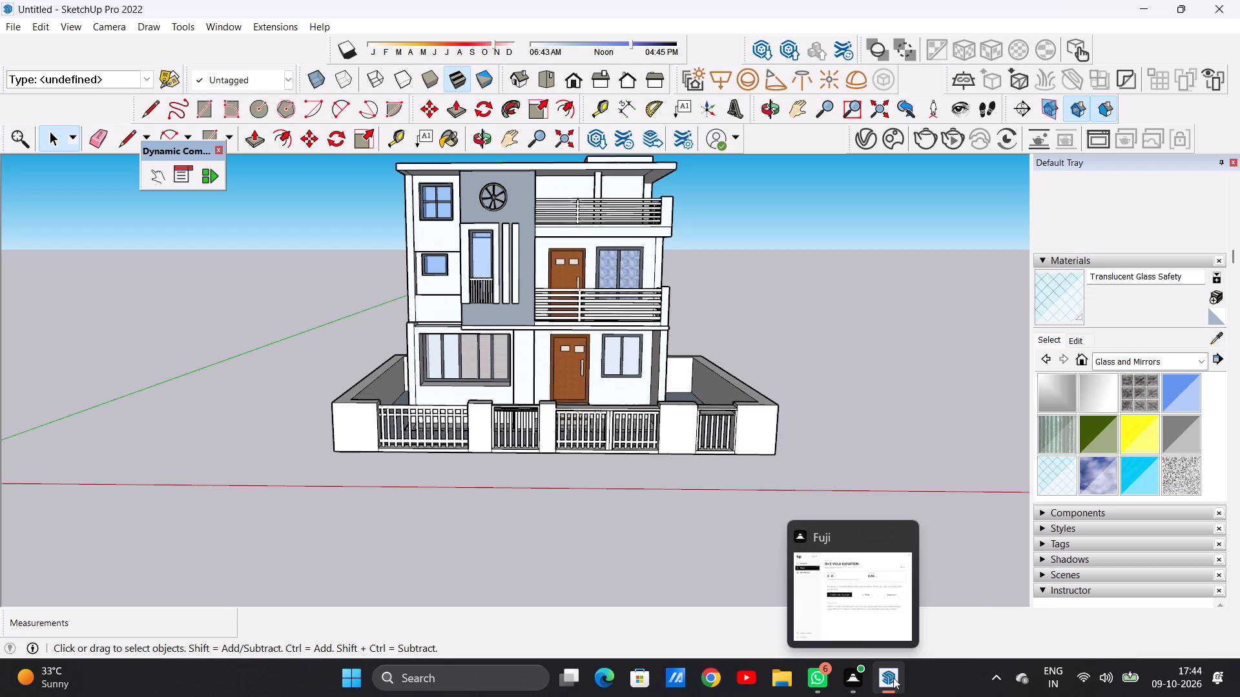
{"action": "left_click", "coordinate": [869, 611]}
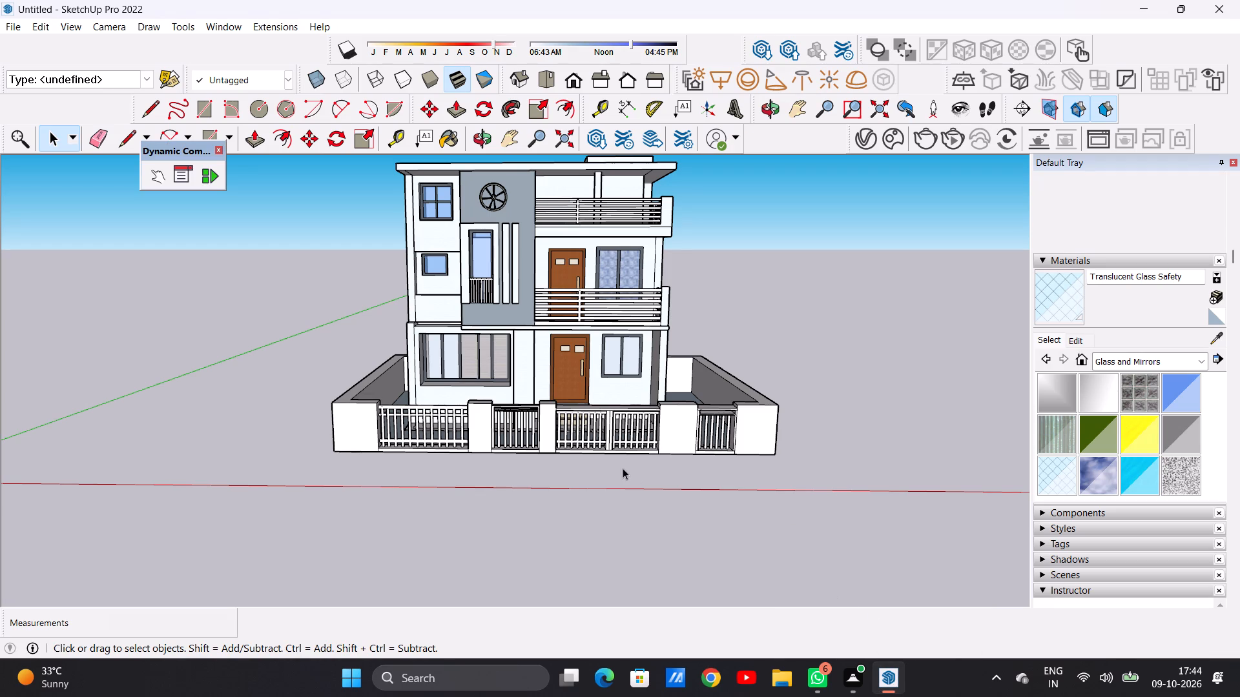
{"action": "scroll", "coordinate": [610, 360], "scroll_direction": "down", "scroll_amount": 5}
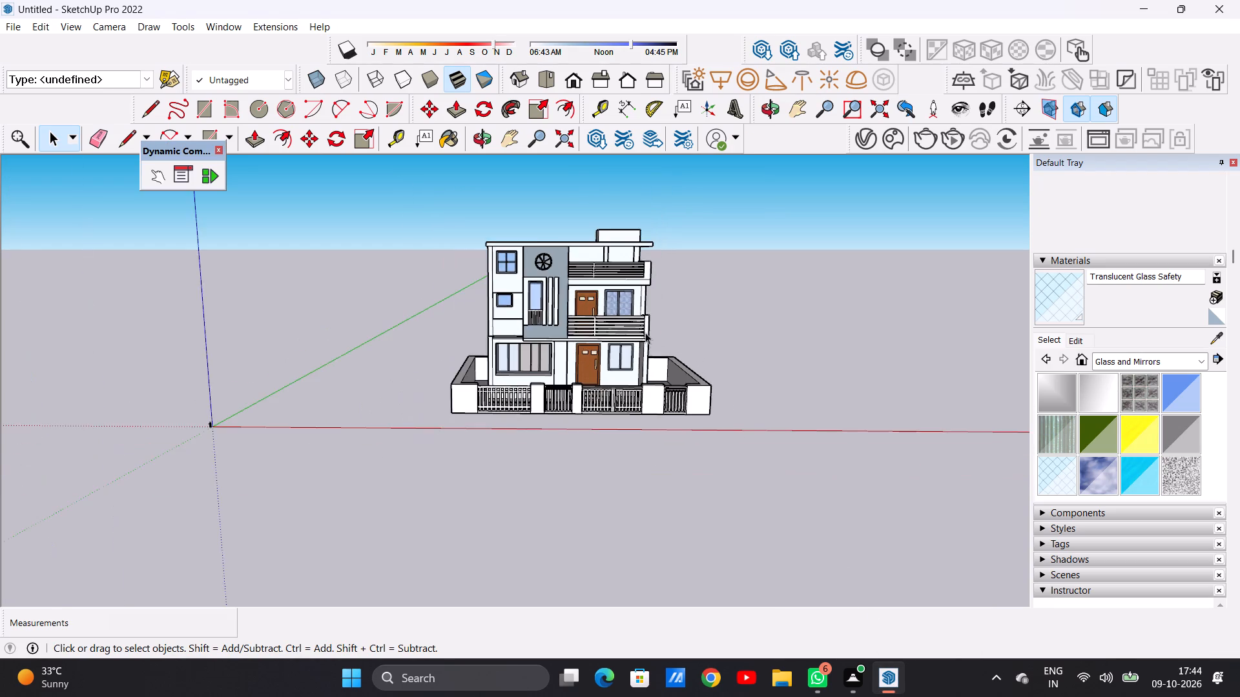
{"action": "scroll", "coordinate": [657, 350], "scroll_direction": "up", "scroll_amount": 8}
{"action": "middle_click_drag", "start_coordinate": [693, 349], "coordinate": [597, 396]}
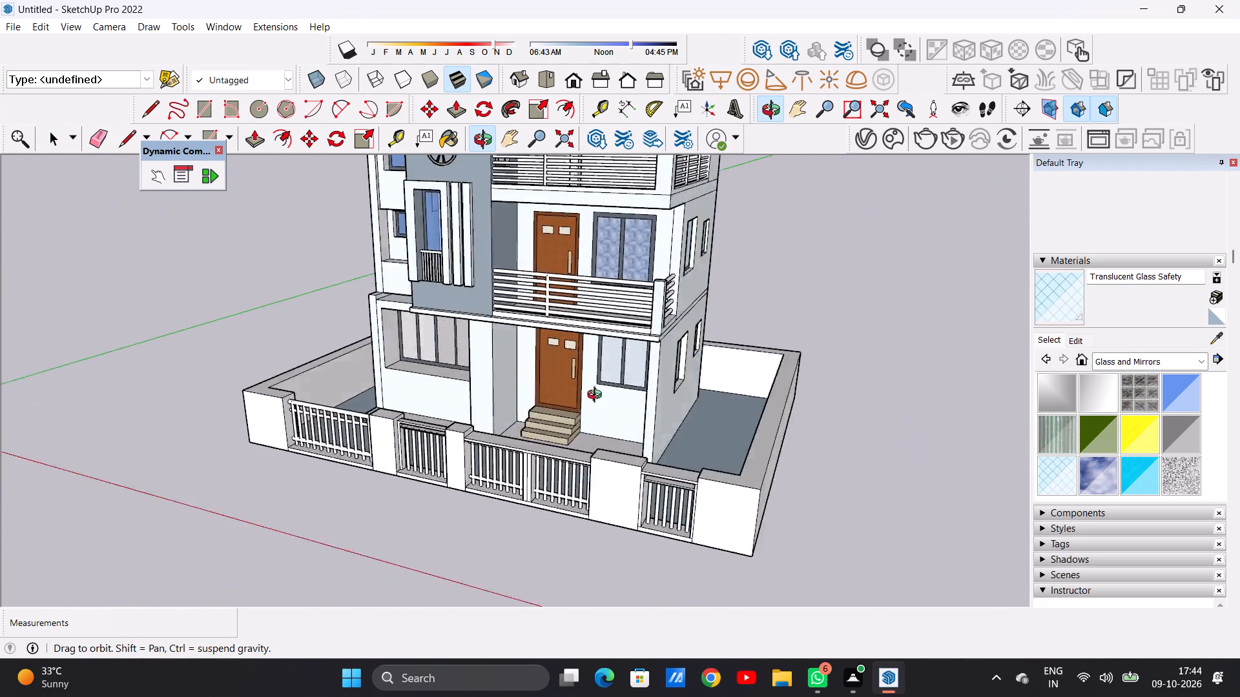
{"action": "middle_click_drag", "start_coordinate": [597, 396], "coordinate": [697, 420]}
{"action": "scroll", "coordinate": [568, 399], "scroll_direction": "up", "scroll_amount": 9}
{"action": "middle_click_drag", "start_coordinate": [529, 430], "coordinate": [555, 556]}
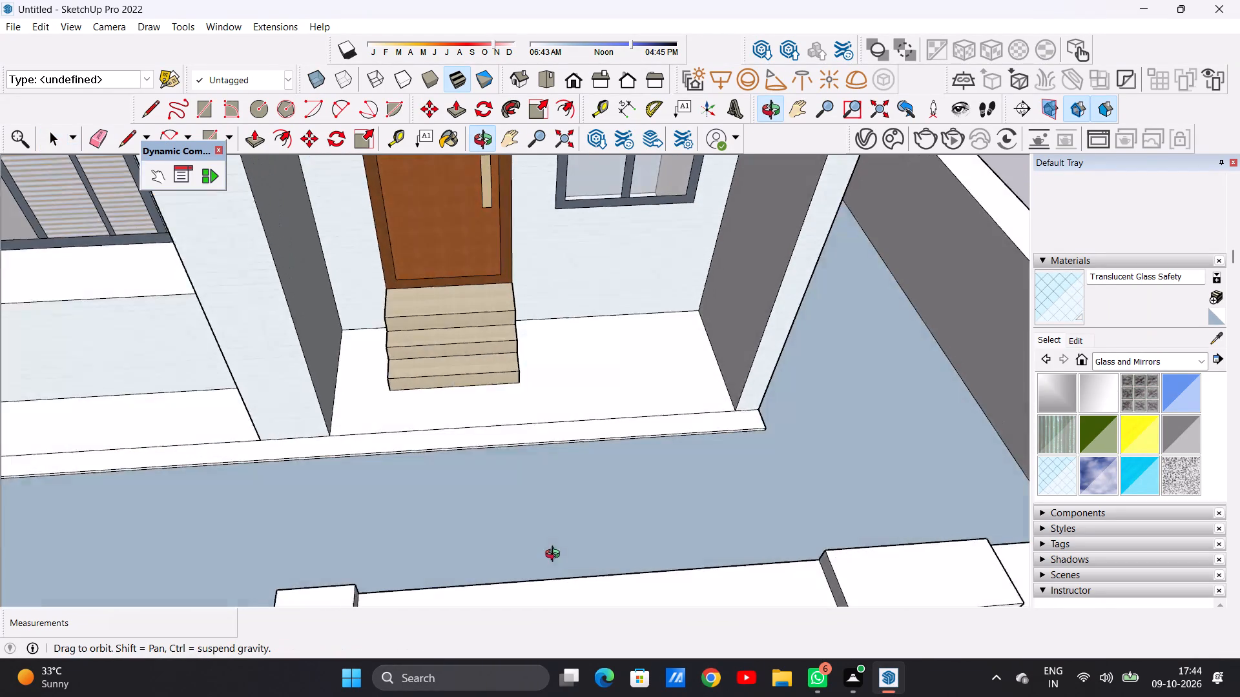
{"action": "middle_click_drag", "start_coordinate": [555, 556], "coordinate": [557, 560]}
{"action": "scroll", "coordinate": [512, 401], "scroll_direction": "down", "scroll_amount": 11}
{"action": "scroll", "coordinate": [512, 377], "scroll_direction": "up", "scroll_amount": 2}
{"action": "middle_click_drag", "start_coordinate": [480, 384], "coordinate": [368, 408]}
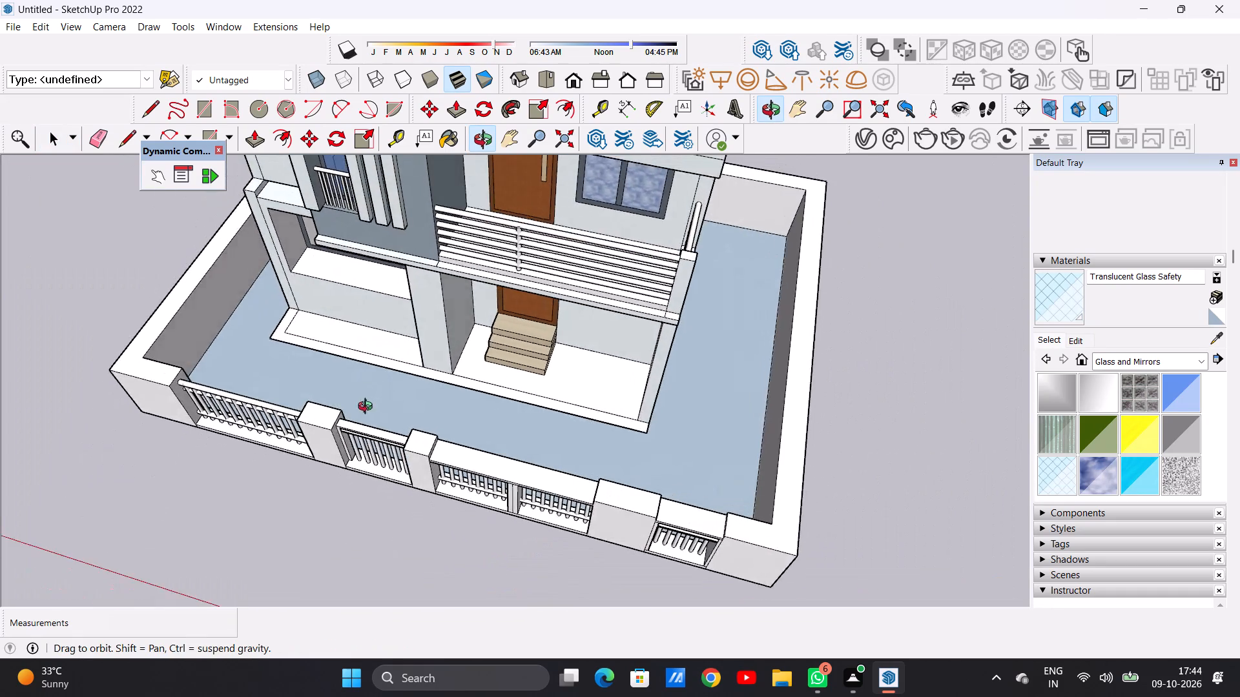
{"action": "middle_click_drag", "start_coordinate": [368, 408], "coordinate": [380, 341]}
{"action": "middle_click_drag", "start_coordinate": [393, 363], "coordinate": [453, 427]}
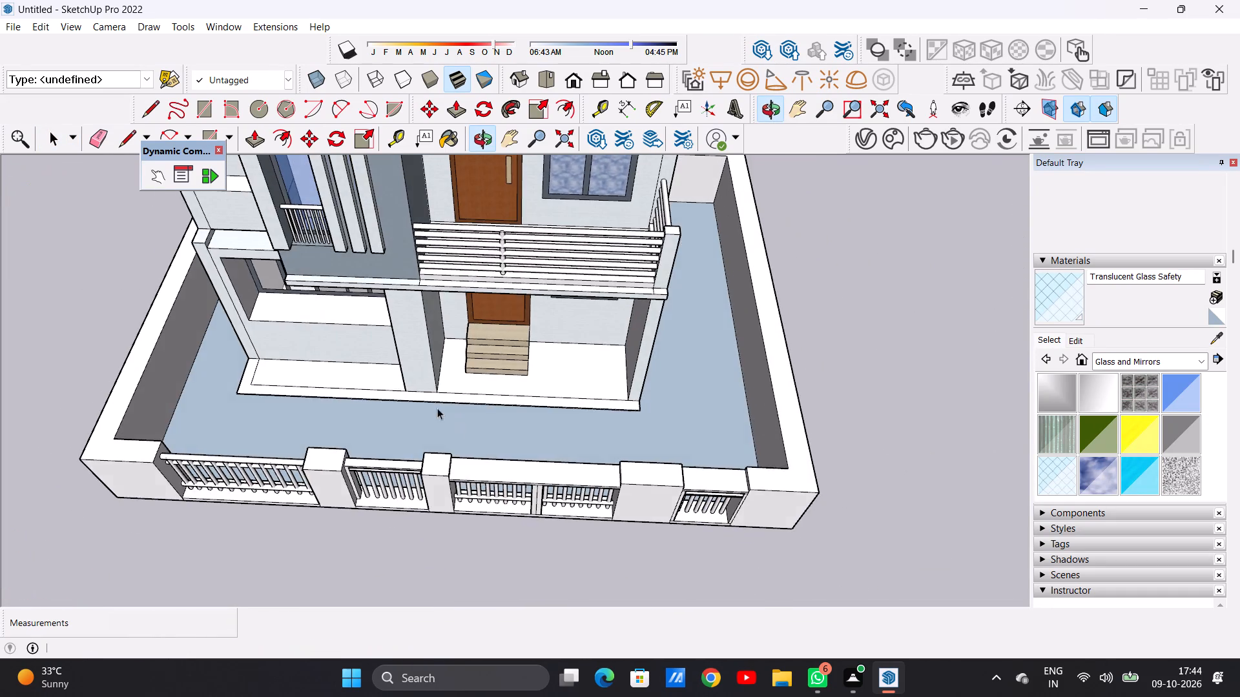
Paint the sill of the large ground-floor front window recess with Terrazzo Light Blue from Synthetic Surfaces.
{"action": "scroll", "coordinate": [322, 319], "scroll_direction": "up", "scroll_amount": 12}
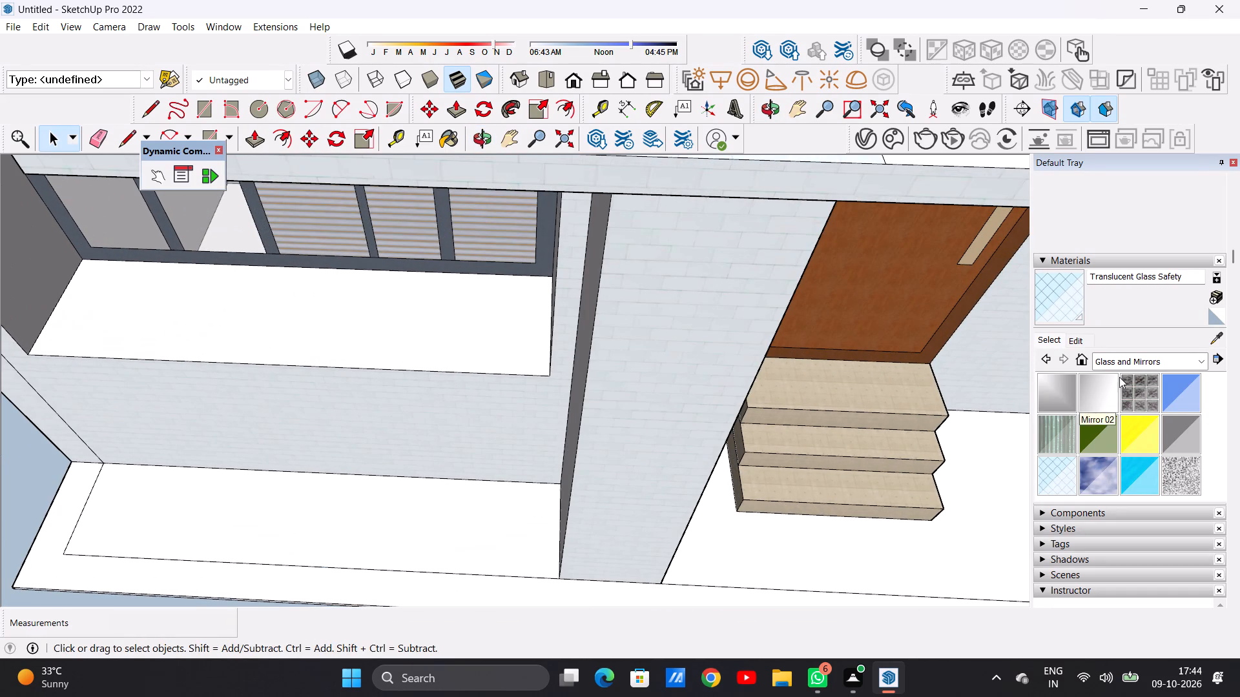
{"action": "left_click", "coordinate": [1200, 356]}
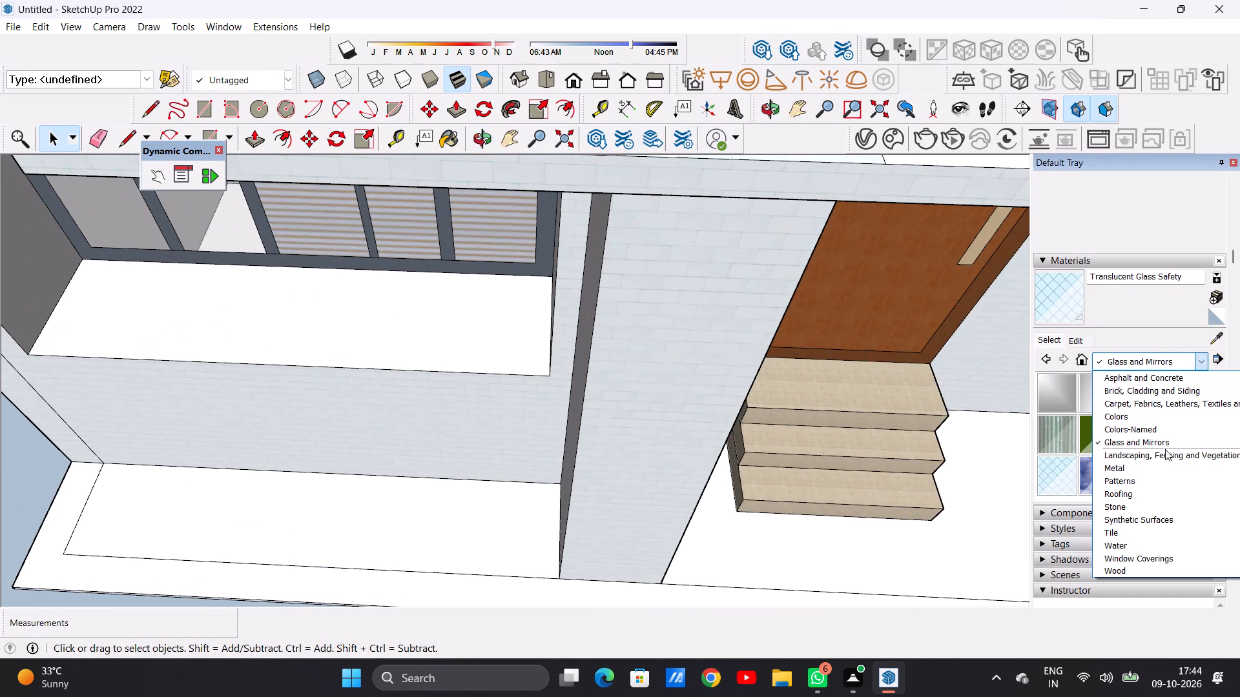
{"action": "left_click", "coordinate": [1152, 518]}
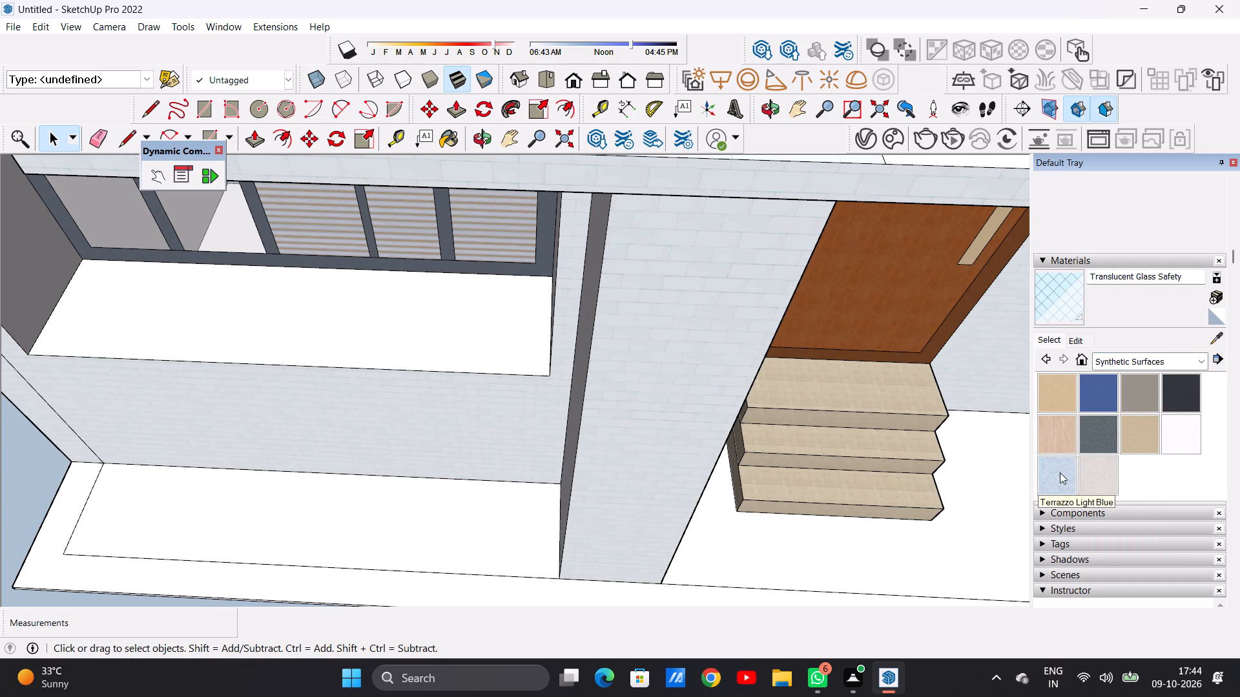
{"action": "left_click", "coordinate": [1060, 472]}
{"action": "left_click", "coordinate": [406, 347]}
Paint both side reveals and the top reveal of the large ground-floor front window recess with Terrazzo Light Blue.
{"action": "scroll", "coordinate": [501, 336], "scroll_direction": "down", "scroll_amount": 11}
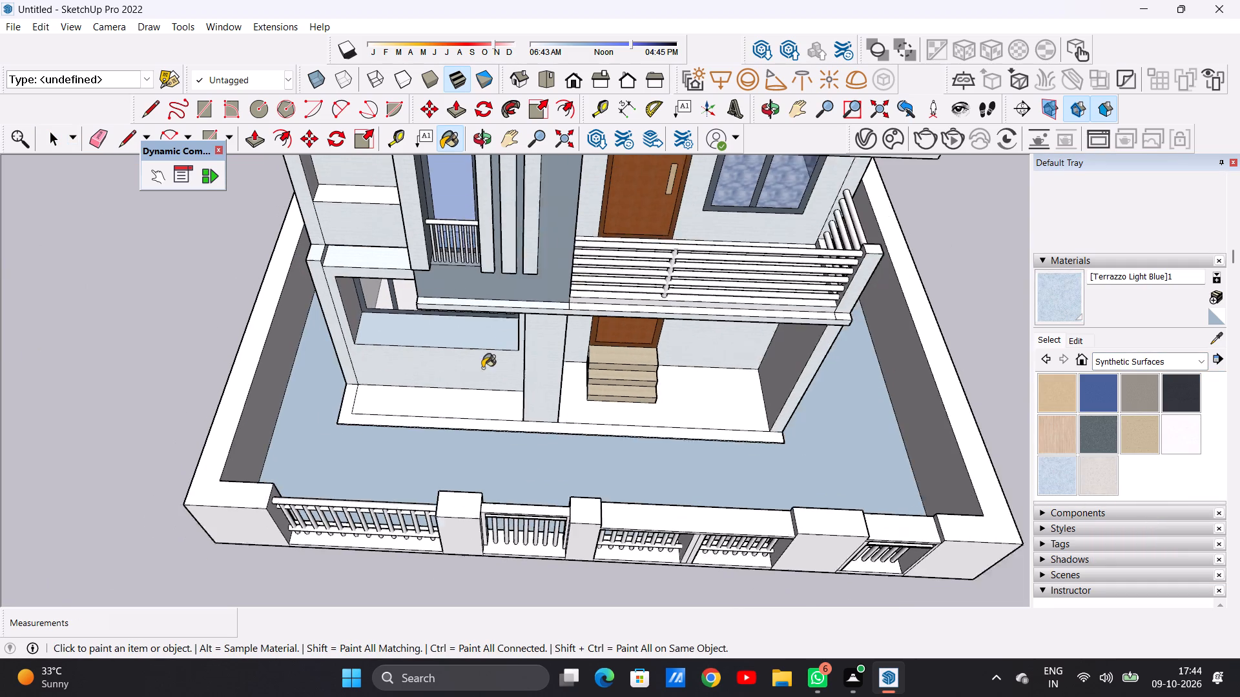
{"action": "scroll", "coordinate": [482, 368], "scroll_direction": "down", "scroll_amount": 2}
{"action": "scroll", "coordinate": [396, 366], "scroll_direction": "down", "scroll_amount": 6}
{"action": "middle_click_drag", "start_coordinate": [405, 389], "coordinate": [426, 240]}
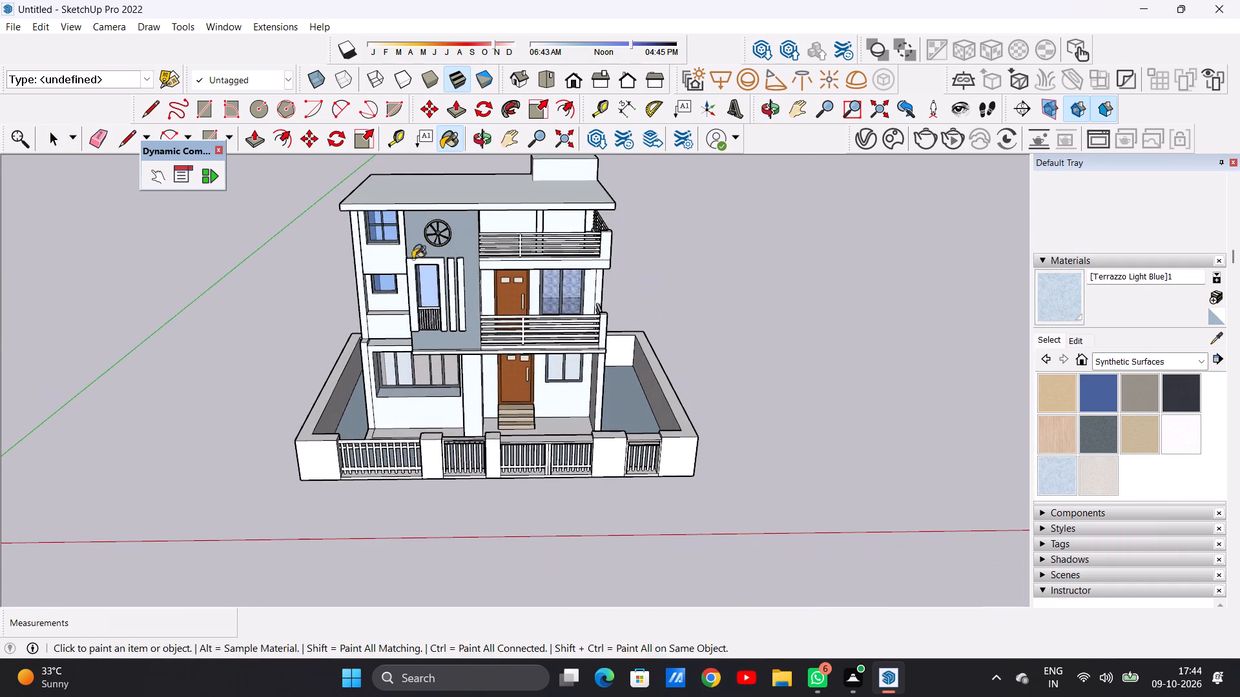
{"action": "middle_click_drag", "start_coordinate": [382, 421], "coordinate": [273, 341]}
{"action": "scroll", "coordinate": [442, 380], "scroll_direction": "up", "scroll_amount": 18}
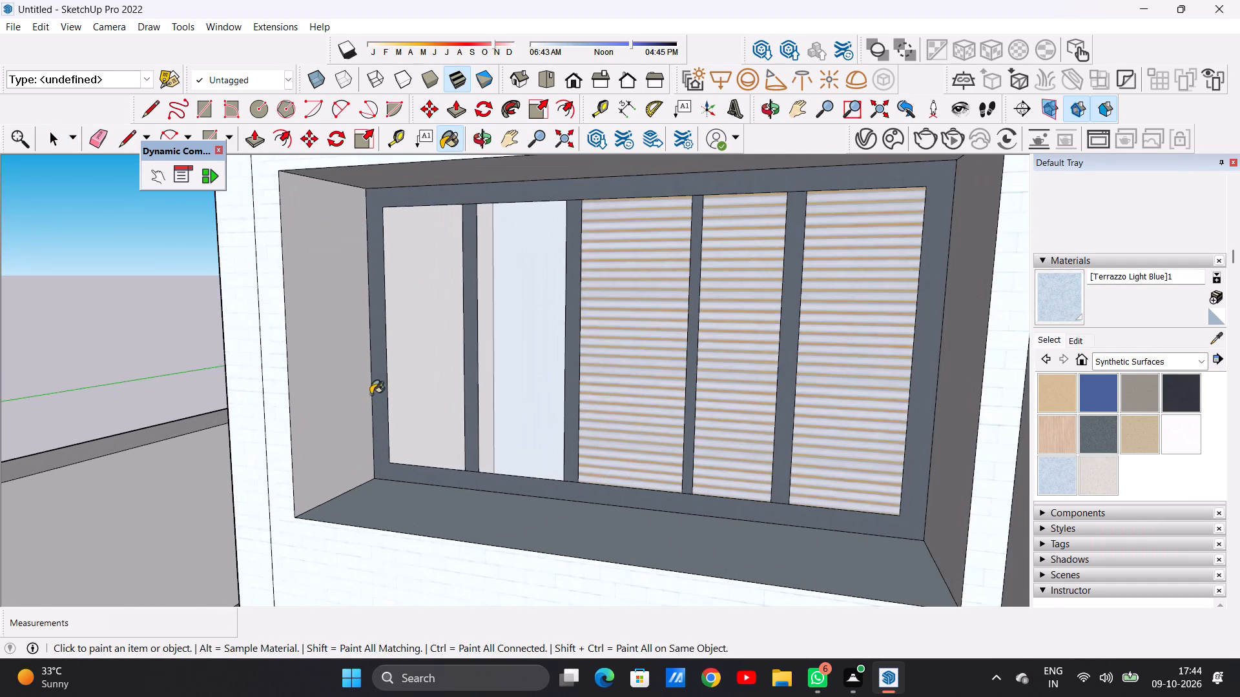
{"action": "left_click", "coordinate": [351, 389]}
{"action": "scroll", "coordinate": [396, 441], "scroll_direction": "down", "scroll_amount": 6}
{"action": "middle_click_drag", "start_coordinate": [413, 453], "coordinate": [616, 460]}
{"action": "scroll", "coordinate": [567, 413], "scroll_direction": "up", "scroll_amount": 3}
{"action": "left_click", "coordinate": [595, 398]}
{"action": "scroll", "coordinate": [583, 443], "scroll_direction": "down", "scroll_amount": 6}
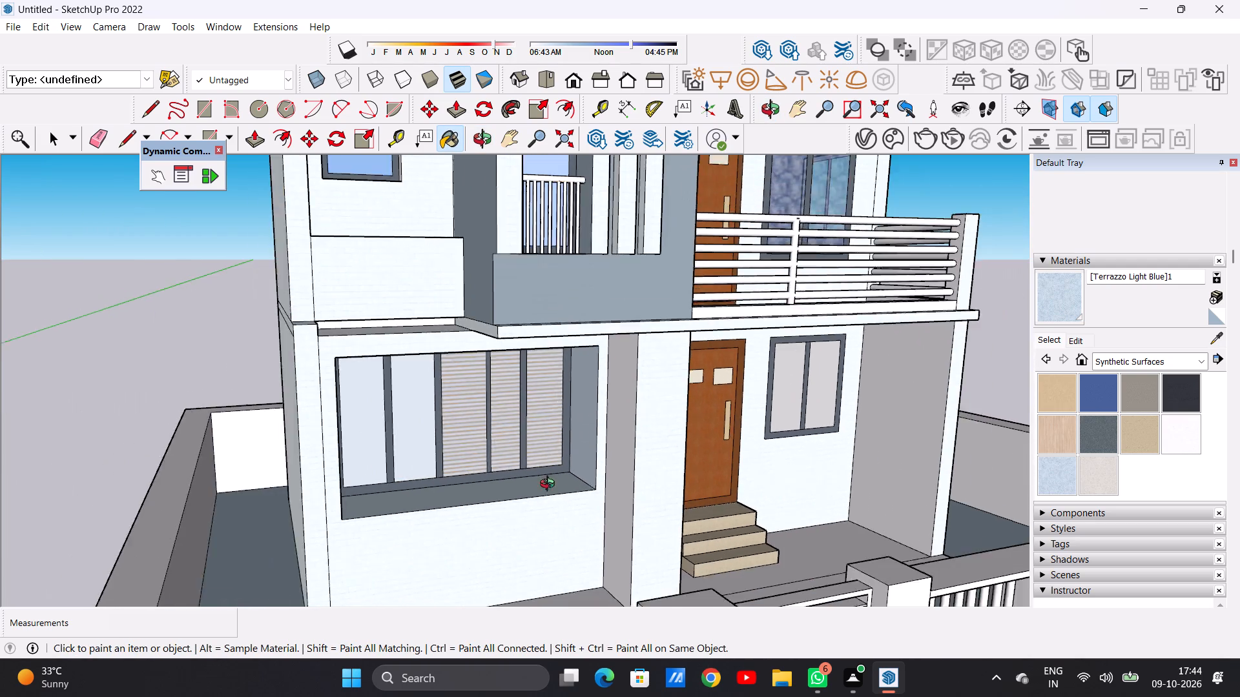
{"action": "middle_click_drag", "start_coordinate": [550, 485], "coordinate": [475, 379]}
{"action": "scroll", "coordinate": [421, 339], "scroll_direction": "up", "scroll_amount": 12}
{"action": "left_click", "coordinate": [413, 345]}
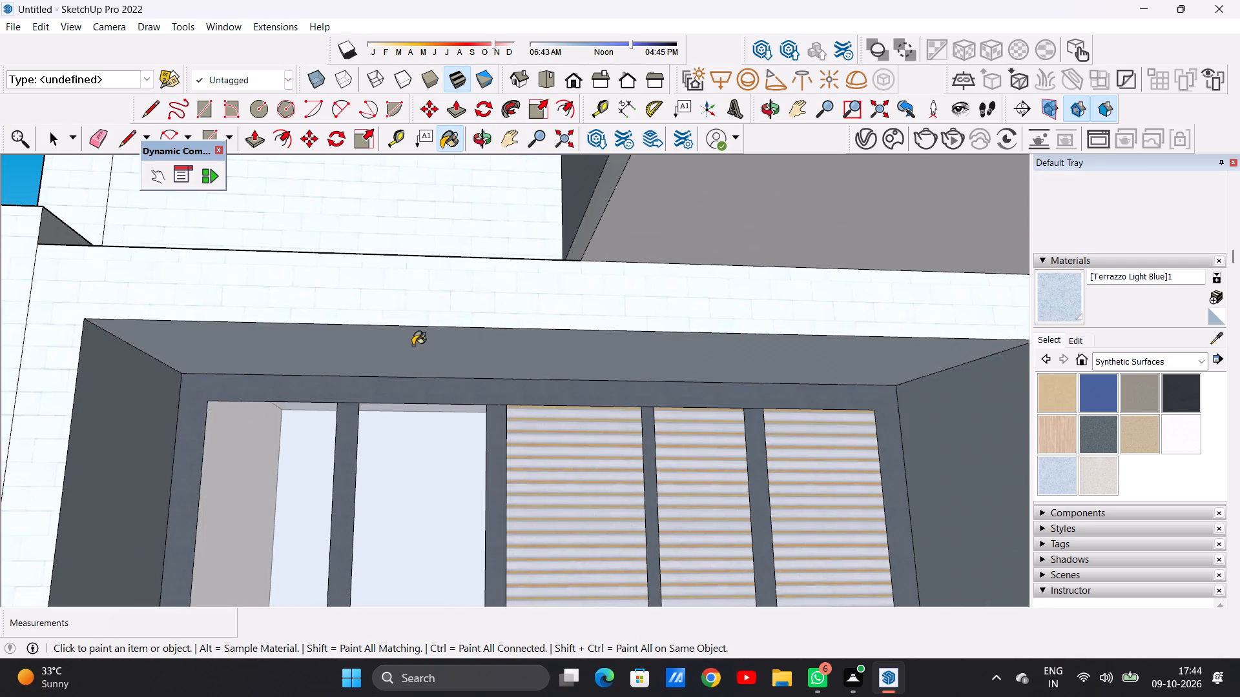
Paint the top face and outer side face of the wall recess around the small middle-storey window with Terrazzo Light Blue.
{"action": "scroll", "coordinate": [442, 466], "scroll_direction": "down", "scroll_amount": 20}
{"action": "scroll", "coordinate": [391, 342], "scroll_direction": "up", "scroll_amount": 2}
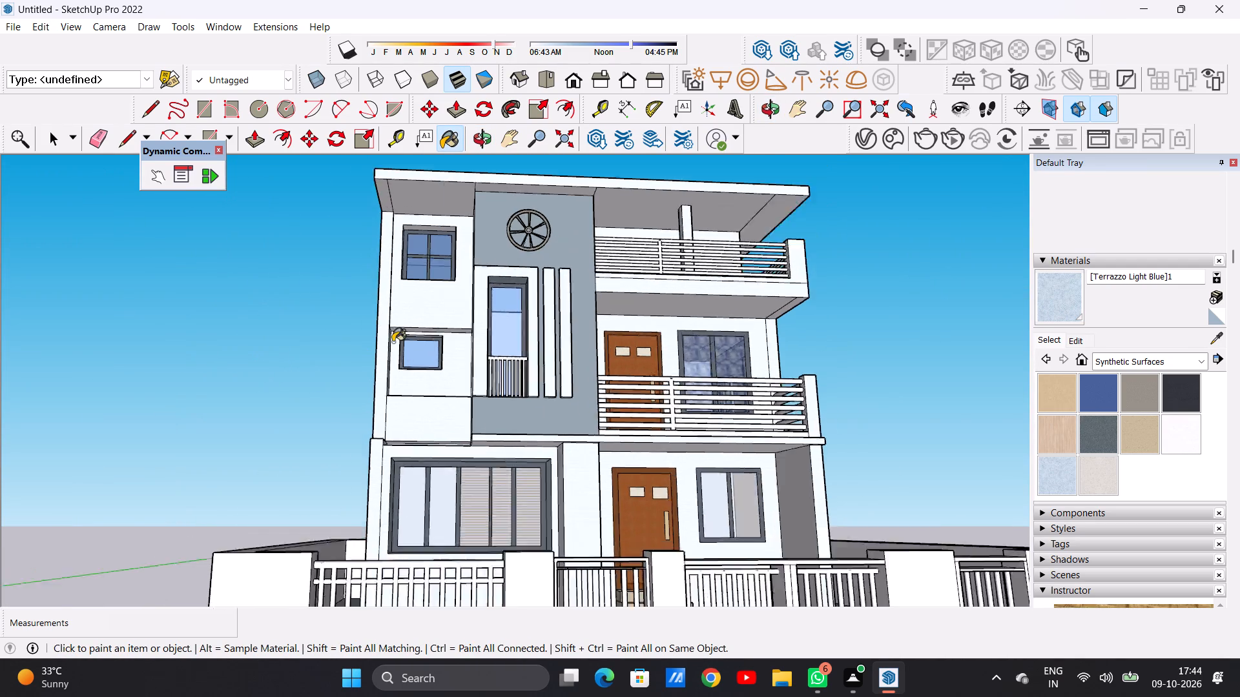
{"action": "scroll", "coordinate": [393, 342], "scroll_direction": "up", "scroll_amount": 4}
{"action": "scroll", "coordinate": [449, 353], "scroll_direction": "up", "scroll_amount": 11}
{"action": "middle_click_drag", "start_coordinate": [456, 403], "coordinate": [459, 367]}
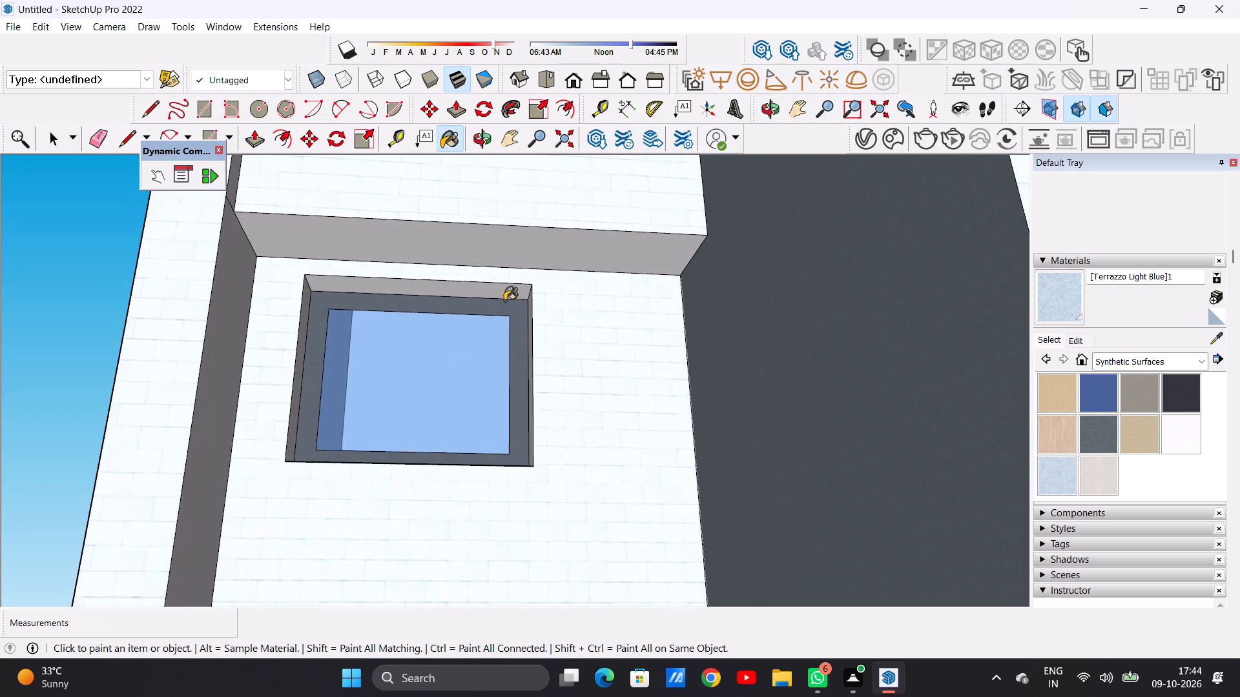
{"action": "left_click", "coordinate": [535, 253]}
{"action": "scroll", "coordinate": [493, 378], "scroll_direction": "down", "scroll_amount": 2}
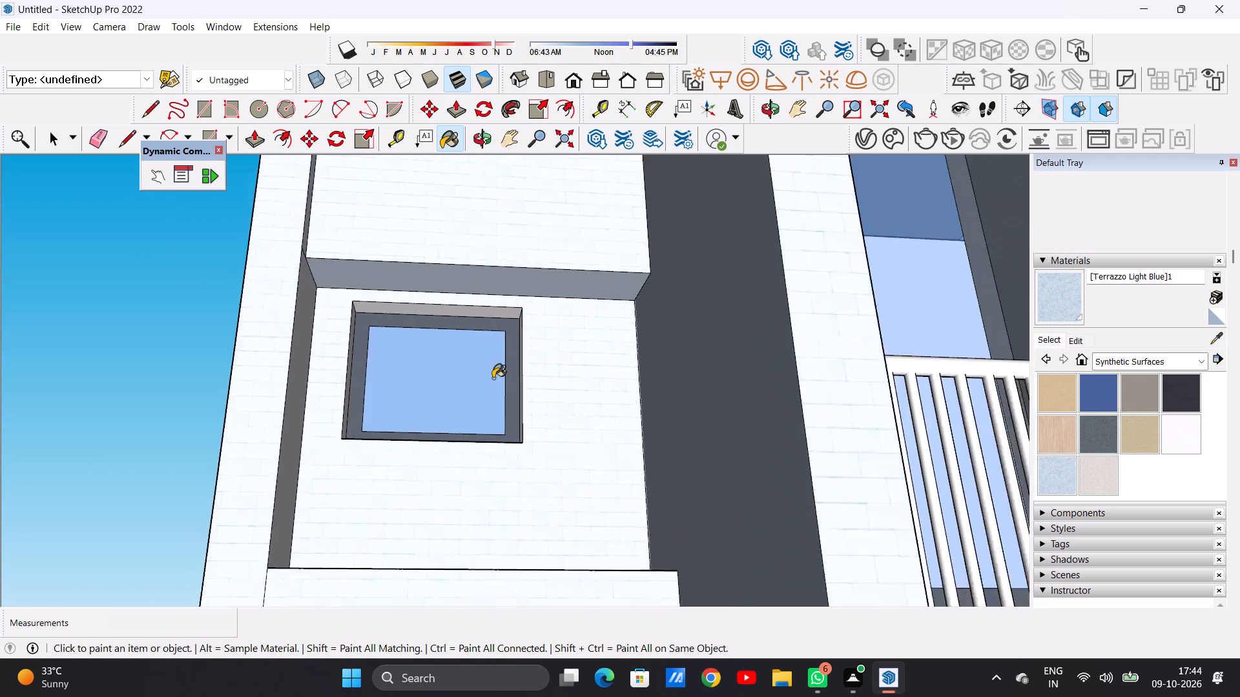
{"action": "scroll", "coordinate": [493, 378], "scroll_direction": "down", "scroll_amount": 6}
{"action": "middle_click_drag", "start_coordinate": [491, 409], "coordinate": [407, 496]}
{"action": "scroll", "coordinate": [388, 410], "scroll_direction": "up", "scroll_amount": 4}
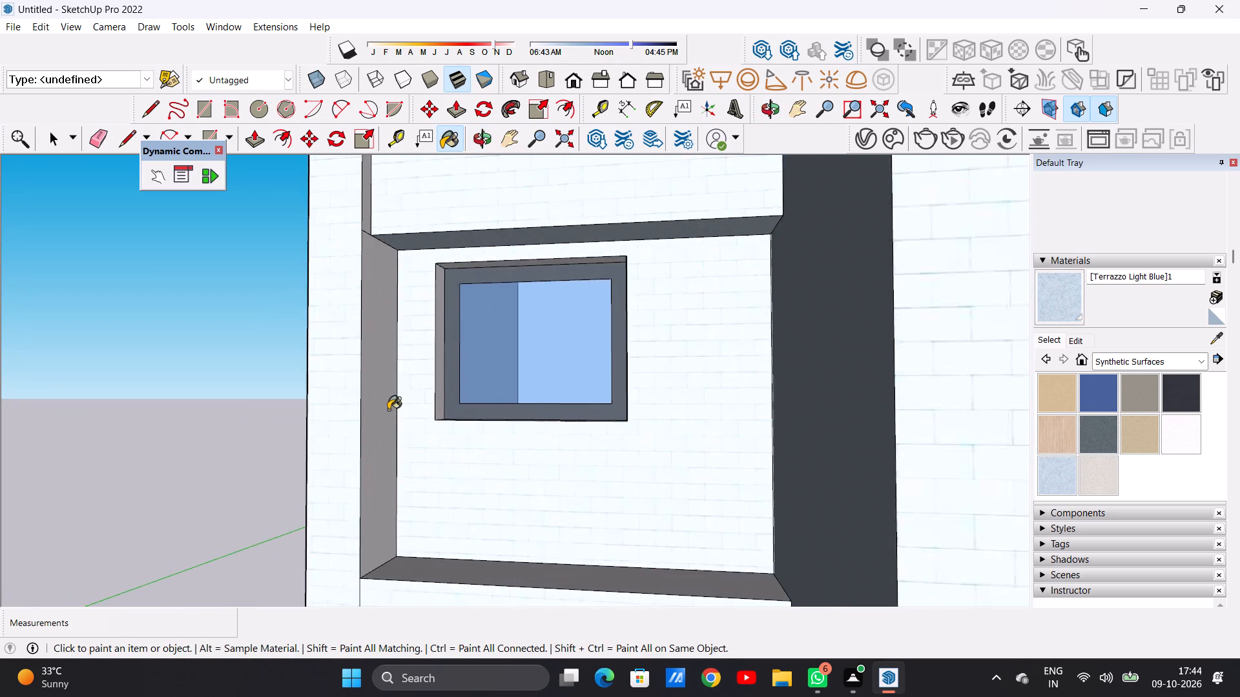
{"action": "scroll", "coordinate": [388, 410], "scroll_direction": "up", "scroll_amount": 7}
{"action": "left_click", "coordinate": [375, 407]}
Paint the bottom ledge of the recess below the small middle-storey window with Terrazzo Light Blue.
{"action": "scroll", "coordinate": [376, 407], "scroll_direction": "down", "scroll_amount": 14}
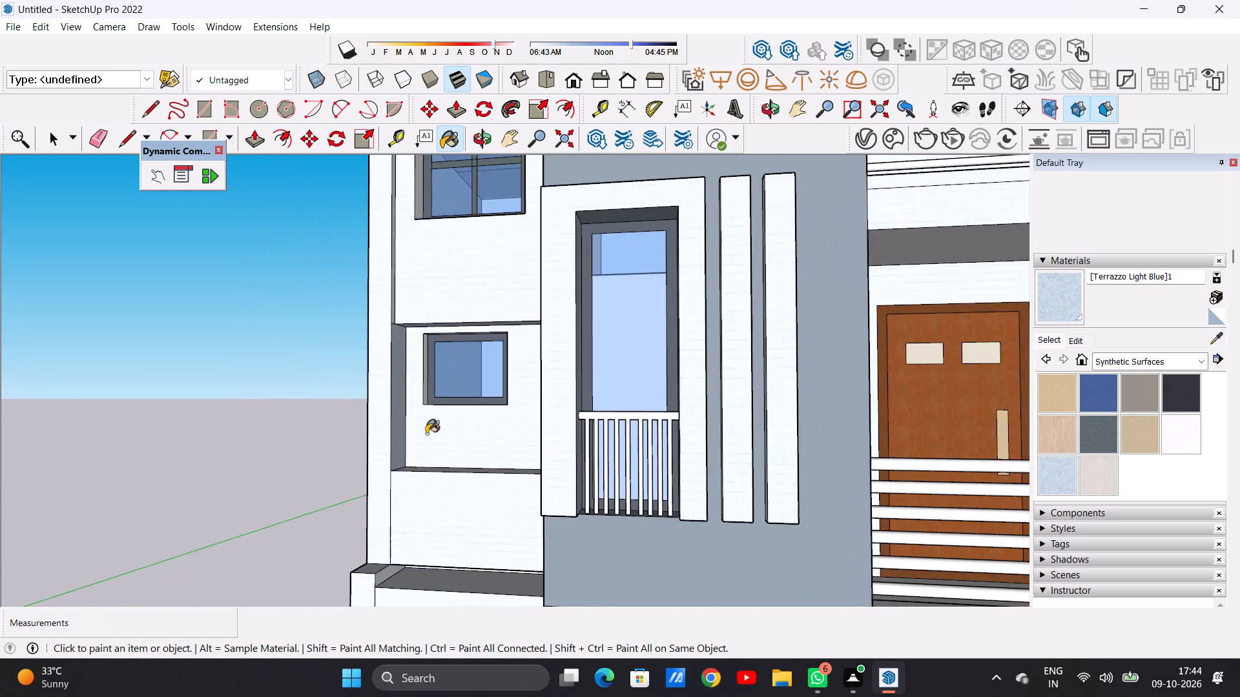
{"action": "middle_click_drag", "start_coordinate": [468, 443], "coordinate": [621, 466]}
{"action": "middle_click_drag", "start_coordinate": [488, 461], "coordinate": [457, 525]}
{"action": "scroll", "coordinate": [451, 491], "scroll_direction": "up", "scroll_amount": 6}
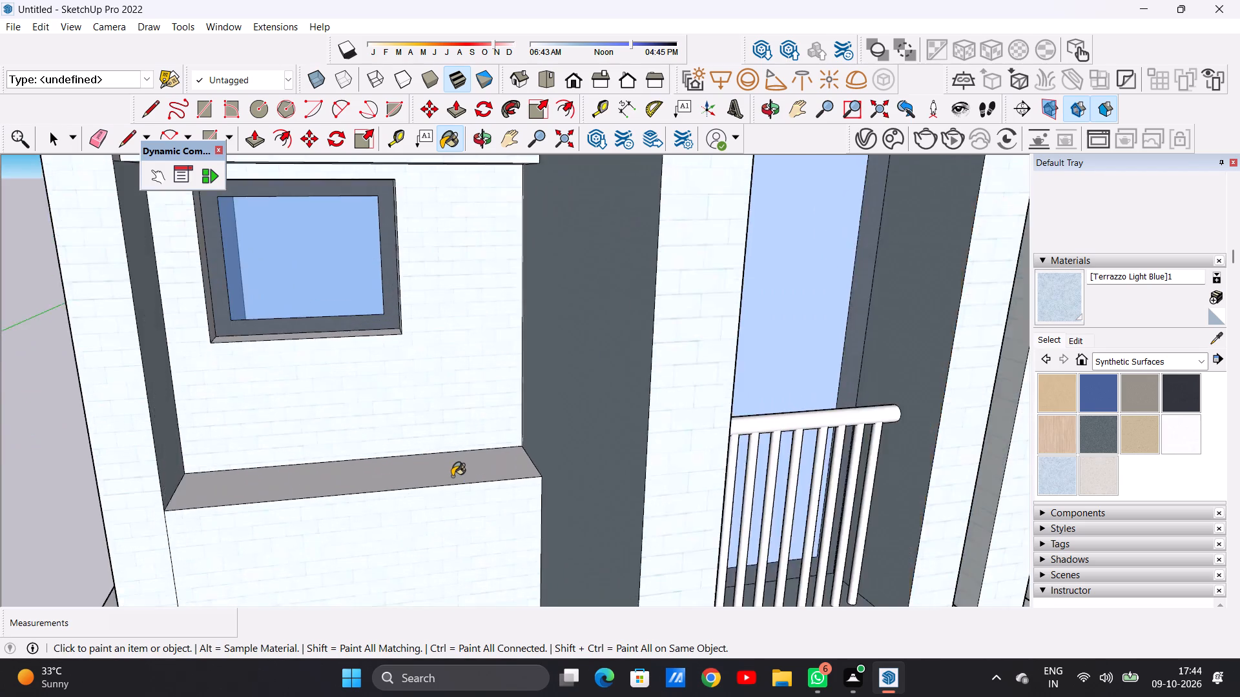
{"action": "scroll", "coordinate": [452, 476], "scroll_direction": "up", "scroll_amount": 6}
{"action": "left_click", "coordinate": [454, 474]}
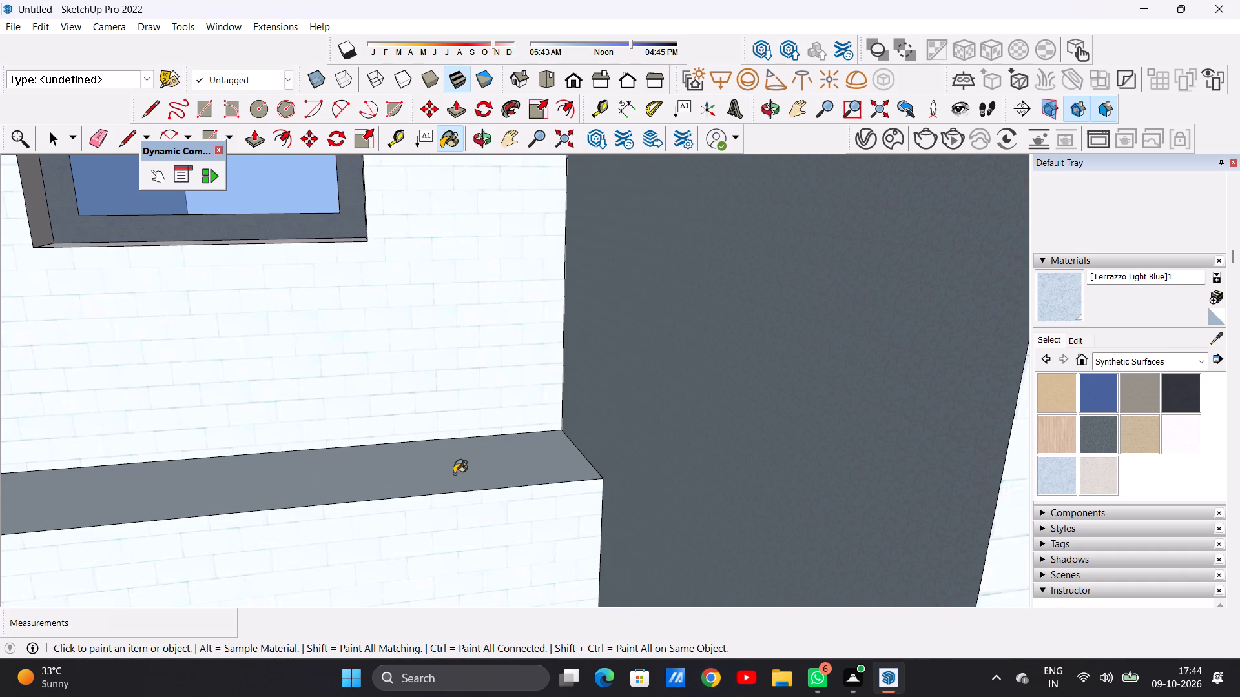
Paint the sill and both side reveals of the four-pane top-storey front window with Terrazzo Light Blue.
{"action": "scroll", "coordinate": [399, 485], "scroll_direction": "down", "scroll_amount": 19}
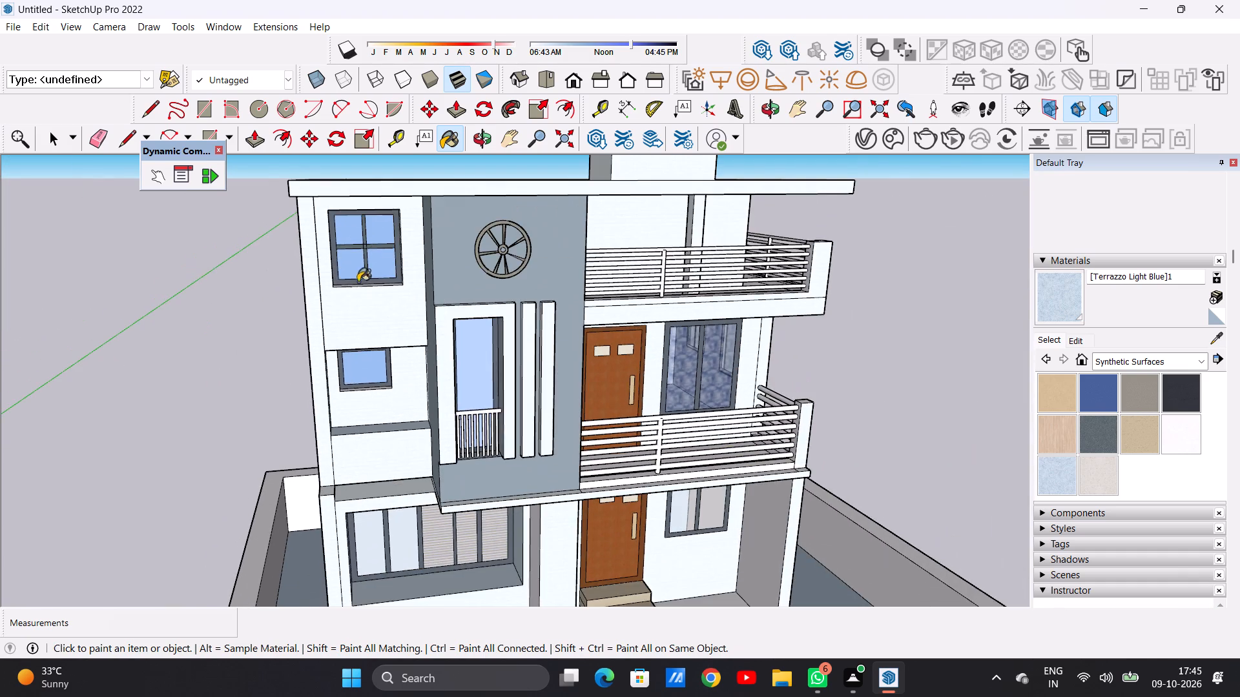
{"action": "scroll", "coordinate": [370, 258], "scroll_direction": "up", "scroll_amount": 7}
{"action": "middle_click_drag", "start_coordinate": [364, 248], "coordinate": [173, 229]}
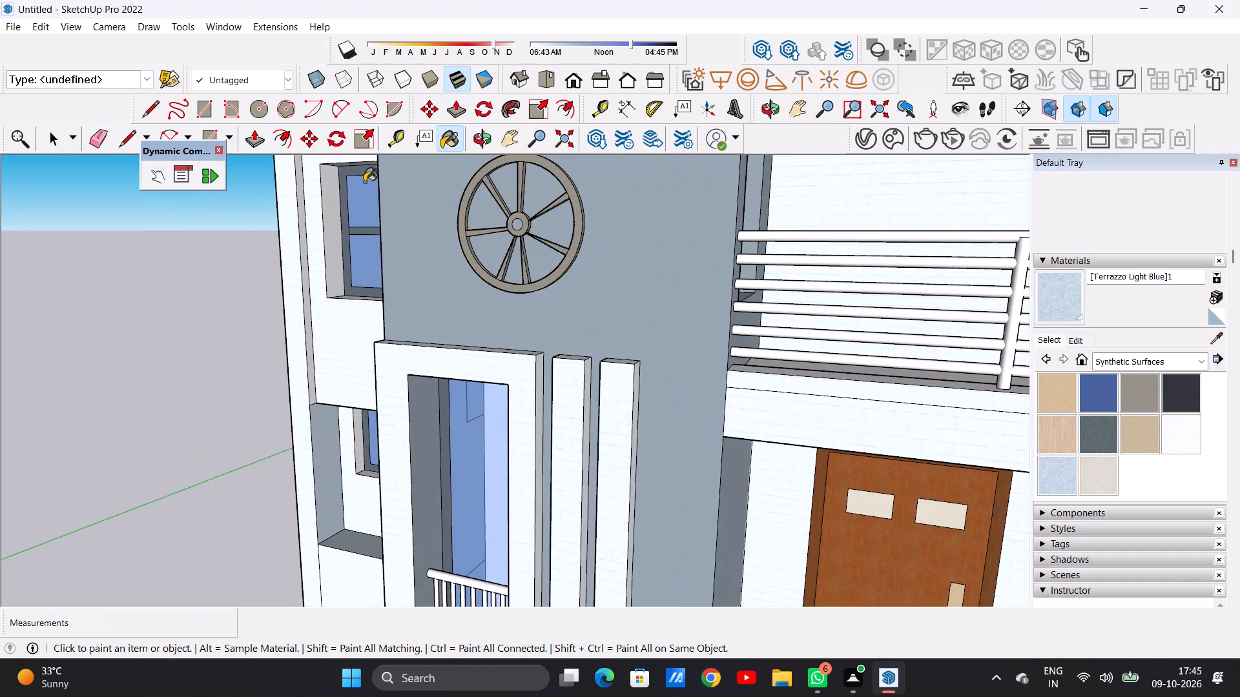
{"action": "scroll", "coordinate": [346, 187], "scroll_direction": "up", "scroll_amount": 14}
{"action": "left_click", "coordinate": [318, 247]}
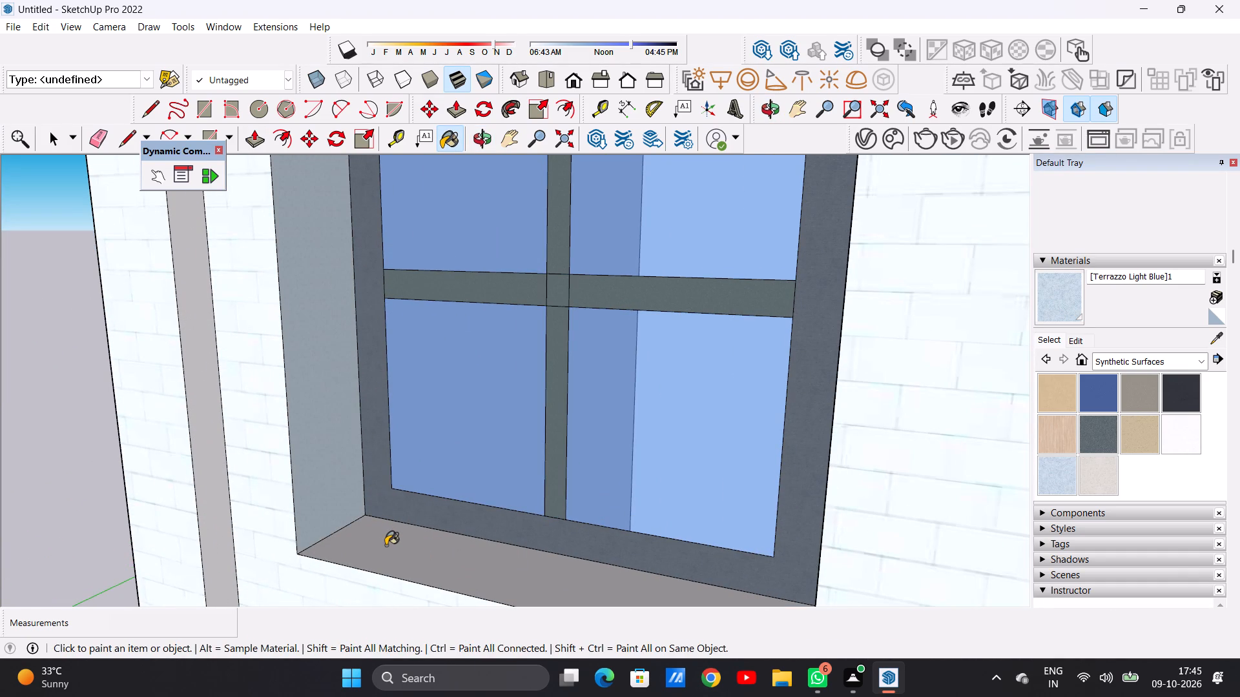
{"action": "left_click", "coordinate": [386, 545]}
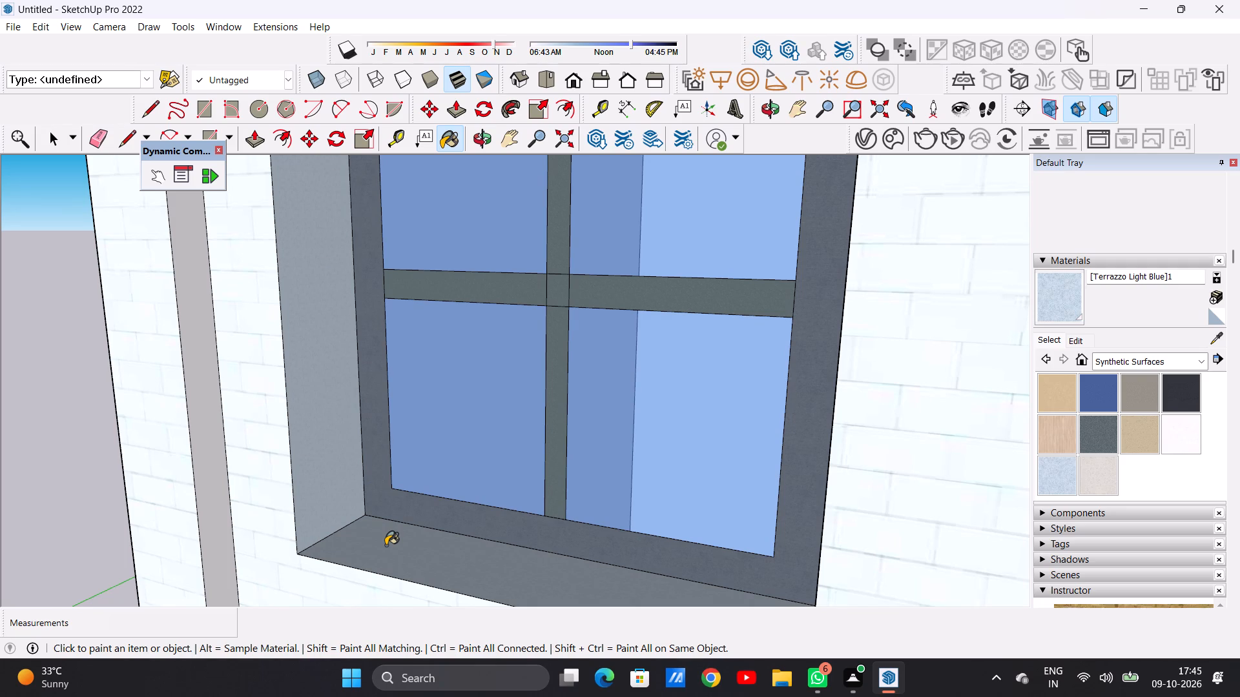
{"action": "middle_click", "coordinate": [389, 458]}
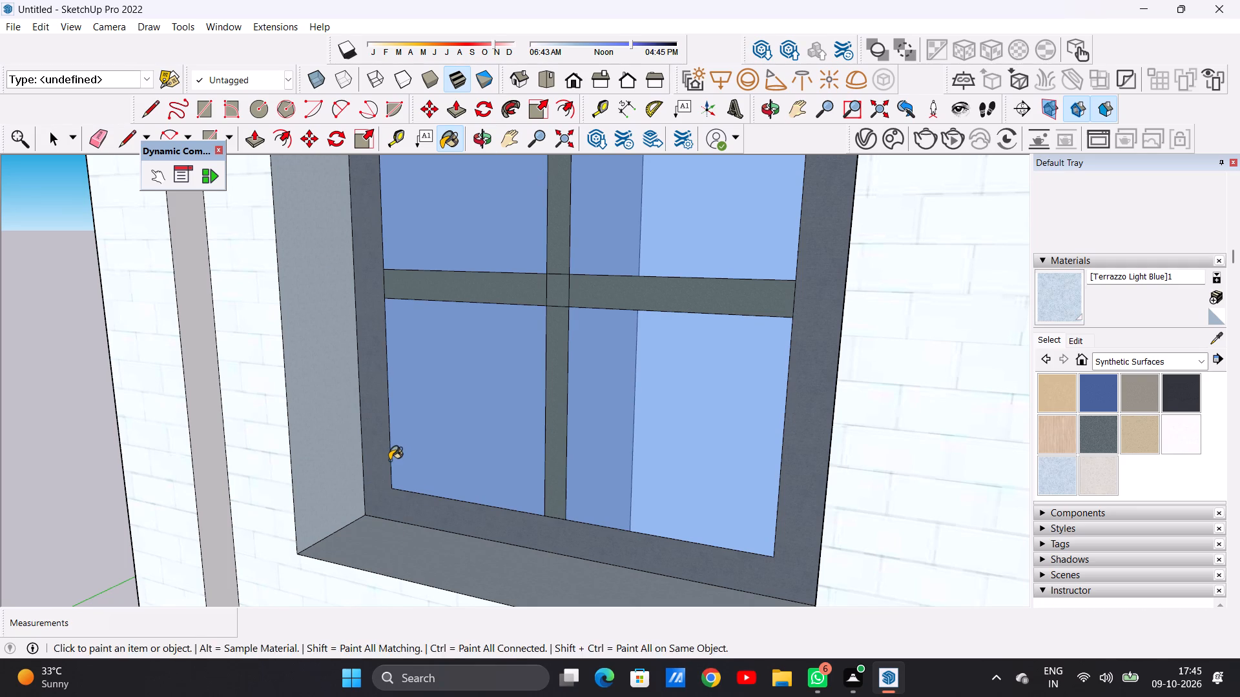
{"action": "middle_click_drag", "start_coordinate": [389, 461], "coordinate": [626, 506]}
{"action": "left_click", "coordinate": [780, 442]}
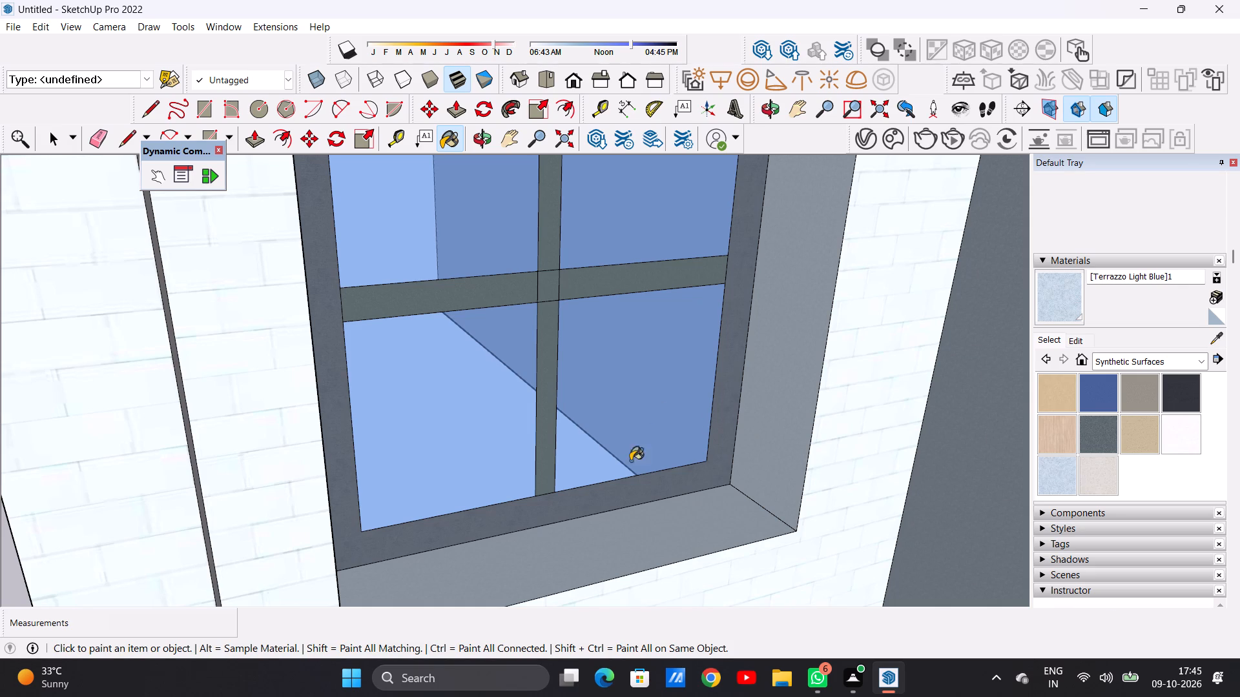
{"action": "scroll", "coordinate": [615, 516], "scroll_direction": "down", "scroll_amount": 8}
{"action": "scroll", "coordinate": [633, 494], "scroll_direction": "up", "scroll_amount": 12}
{"action": "left_click", "coordinate": [706, 447]}
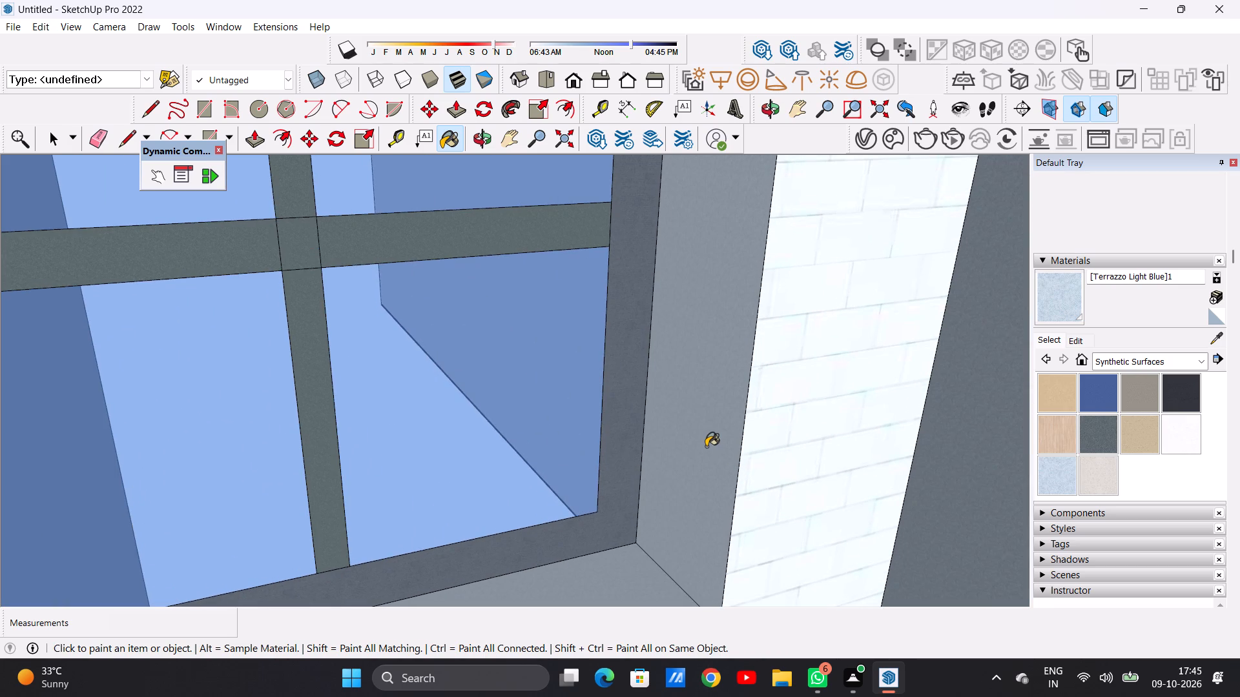
Paint the underside of the top-storey balcony slab, above the middle-storey door and window, with Terrazzo Light Blue.
{"action": "scroll", "coordinate": [650, 492], "scroll_direction": "down", "scroll_amount": 20}
{"action": "scroll", "coordinate": [650, 492], "scroll_direction": "down", "scroll_amount": 13}
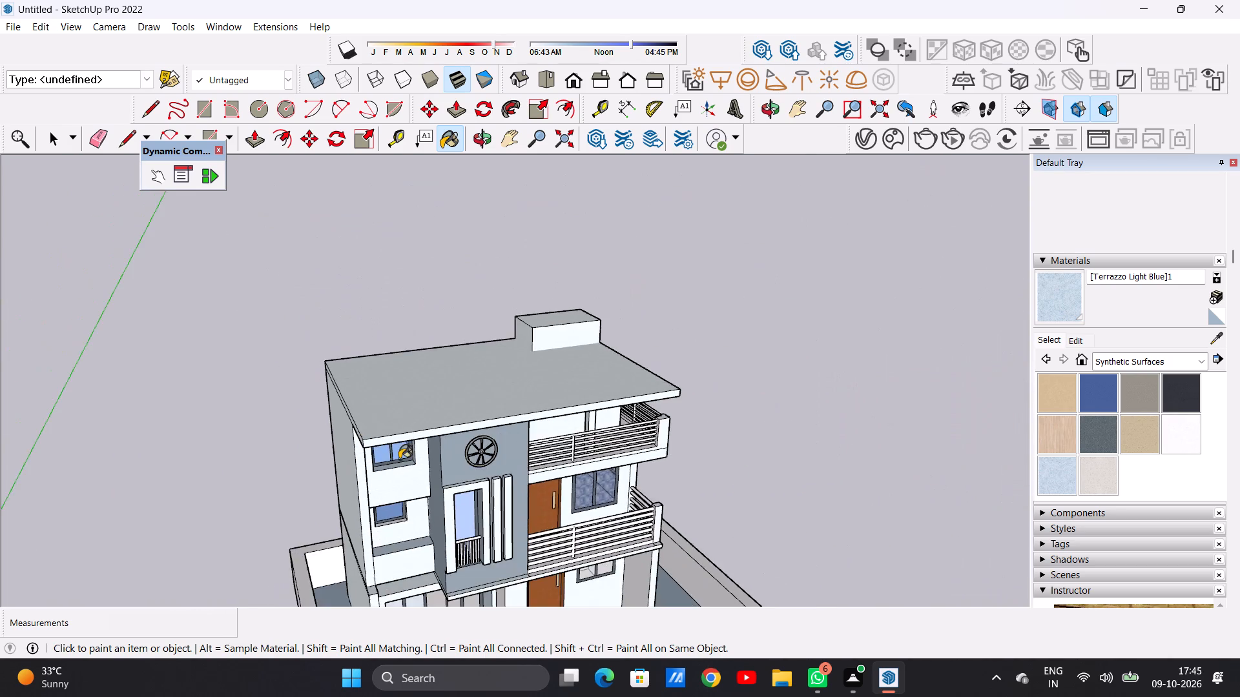
{"action": "middle_click_drag", "start_coordinate": [504, 476], "coordinate": [406, 328]}
{"action": "scroll", "coordinate": [661, 543], "scroll_direction": "up", "scroll_amount": 3}
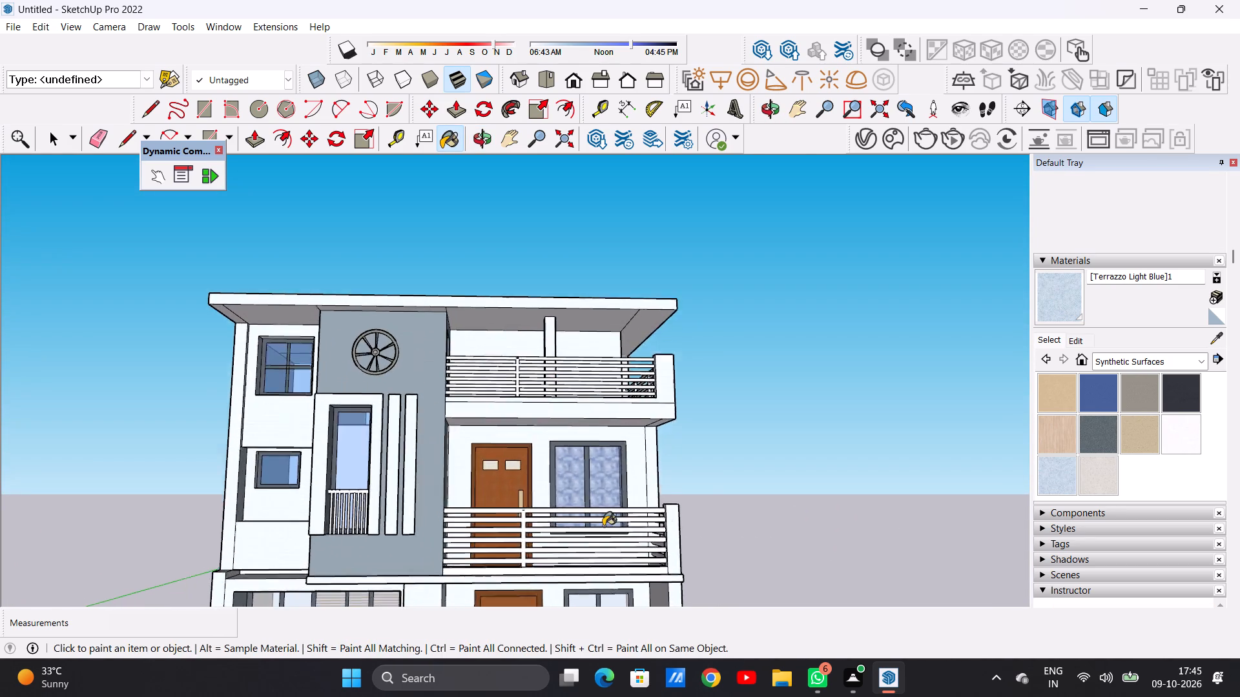
{"action": "scroll", "coordinate": [599, 523], "scroll_direction": "down", "scroll_amount": 1}
{"action": "scroll", "coordinate": [579, 506], "scroll_direction": "up", "scroll_amount": 1}
{"action": "middle_click_drag", "start_coordinate": [542, 458], "coordinate": [539, 398]}
{"action": "scroll", "coordinate": [539, 398], "scroll_direction": "up", "scroll_amount": 13}
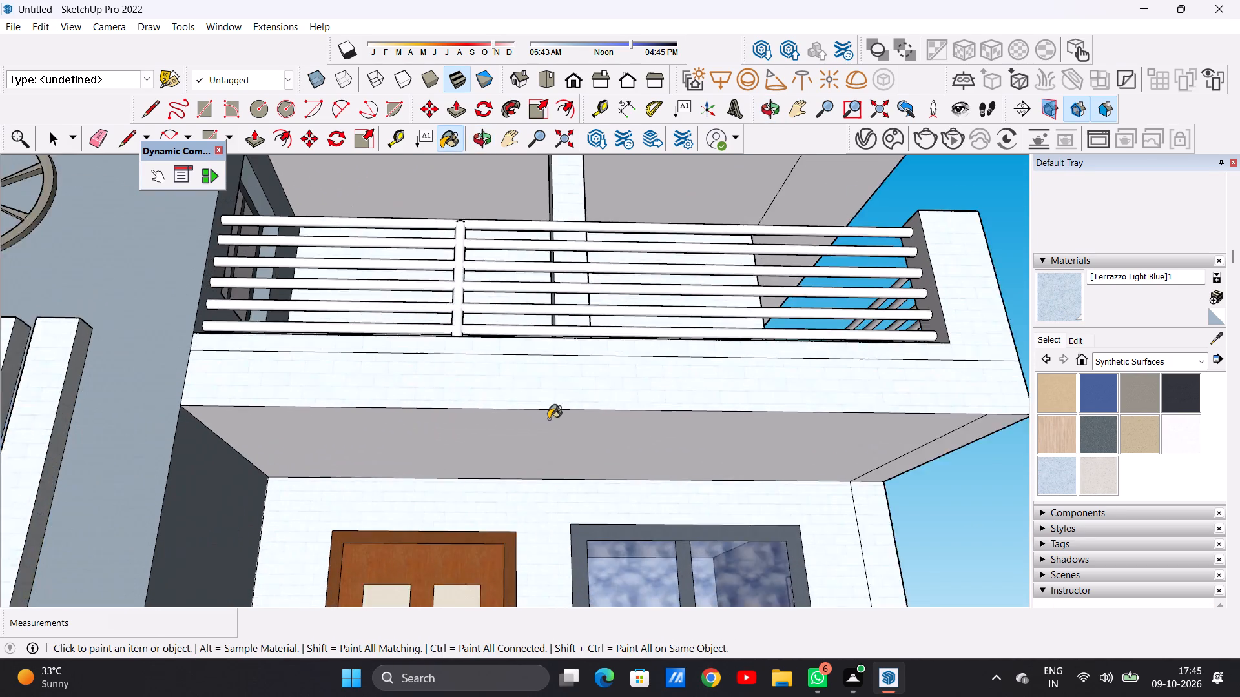
{"action": "left_click", "coordinate": [530, 420]}
Paint the underside of the roof overhang above the top-storey balcony with Terrazzo Light Blue.
{"action": "scroll", "coordinate": [500, 481], "scroll_direction": "down", "scroll_amount": 2}
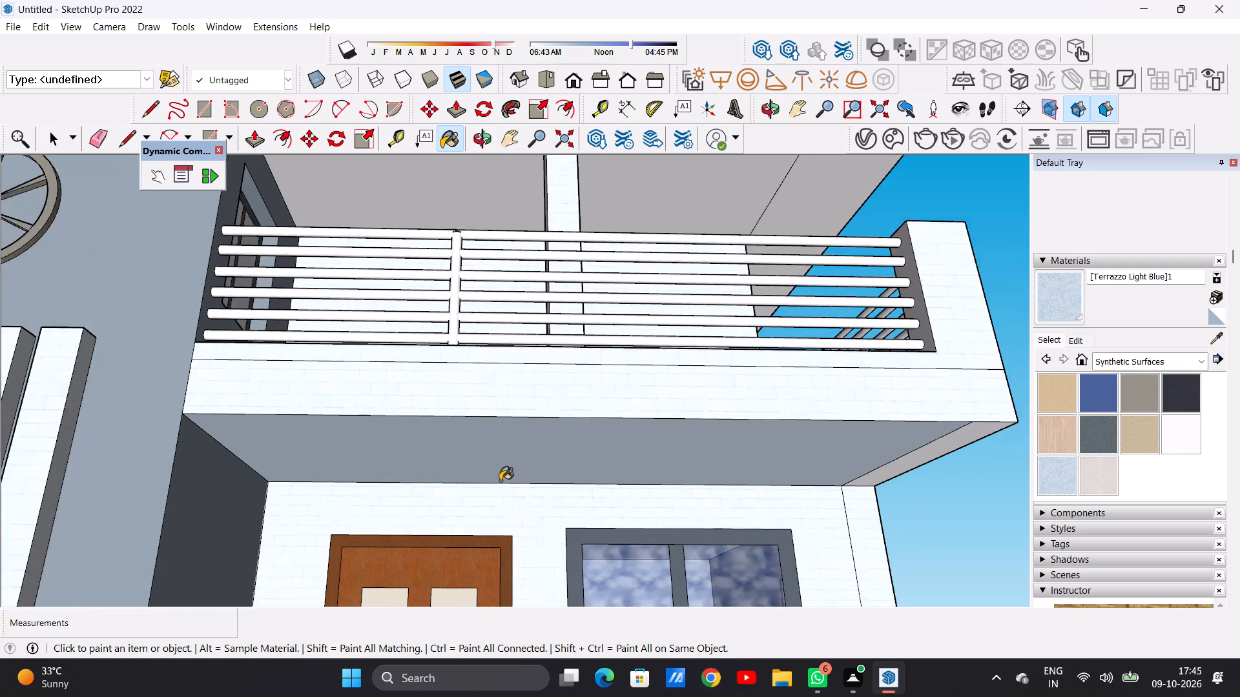
{"action": "scroll", "coordinate": [500, 481], "scroll_direction": "down", "scroll_amount": 6}
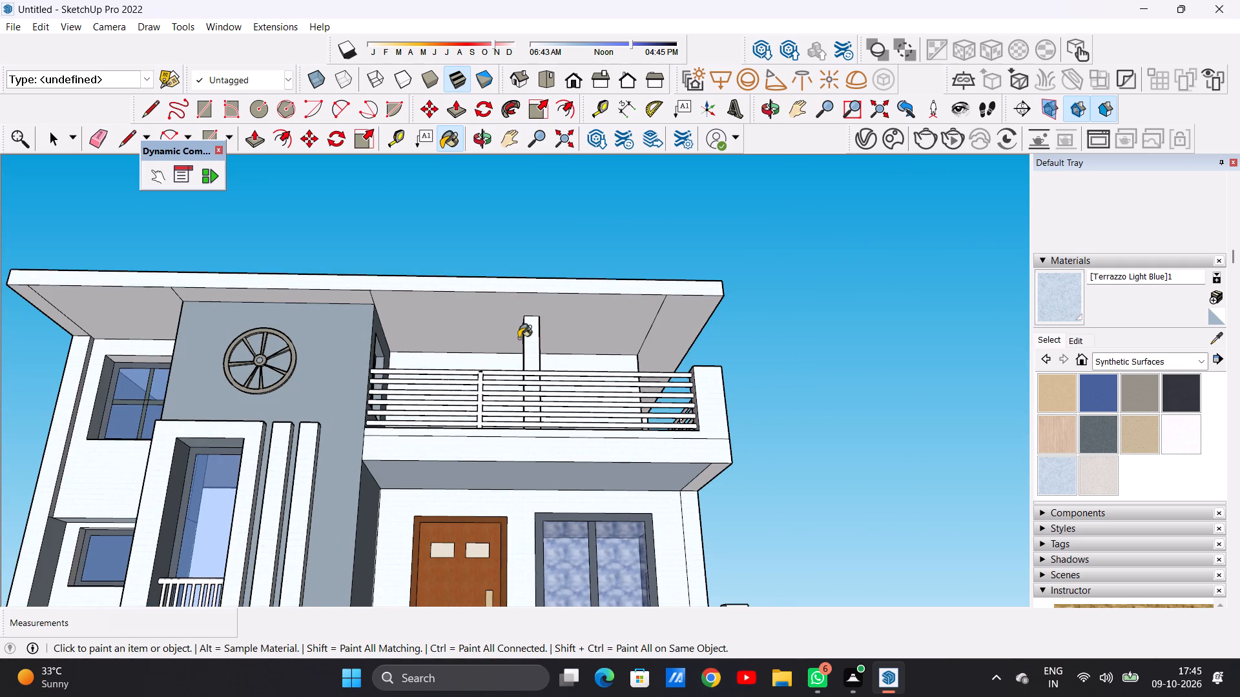
{"action": "scroll", "coordinate": [519, 303], "scroll_direction": "up", "scroll_amount": 12}
{"action": "left_click", "coordinate": [488, 318]}
{"action": "scroll", "coordinate": [514, 438], "scroll_direction": "down", "scroll_amount": 4}
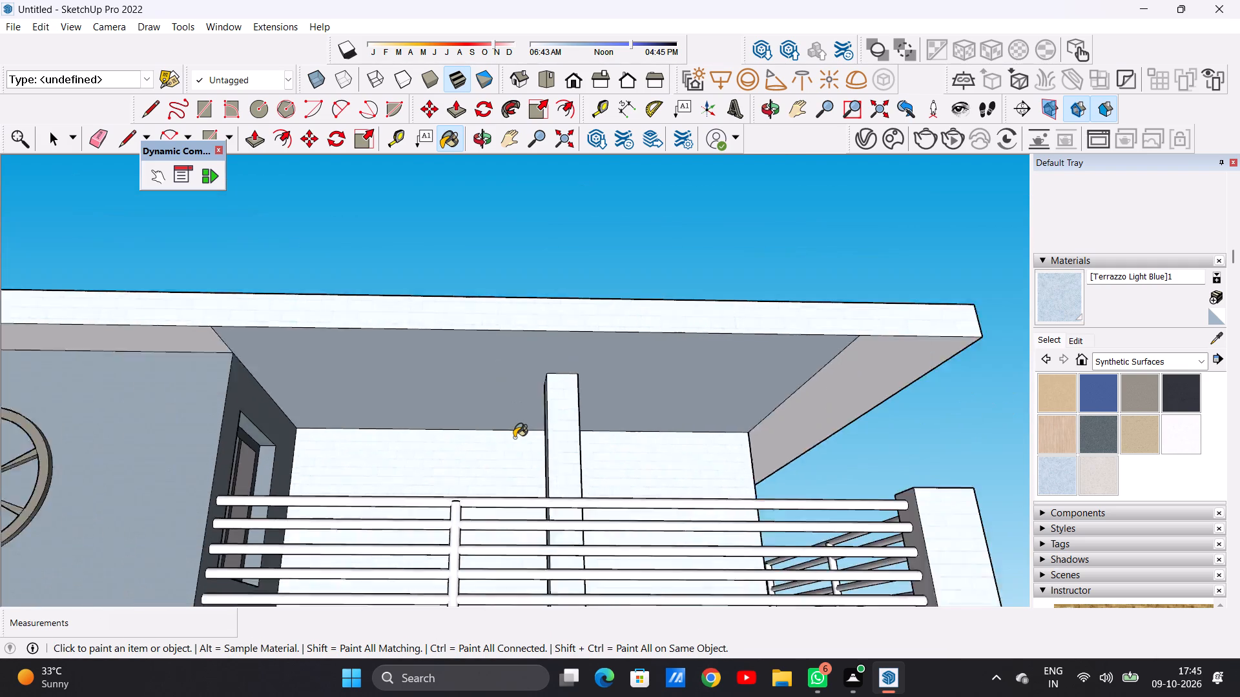
Paint the roof overhang undersides above the grey wheel wall and the four-pane top-storey window with Terrazzo Light Blue.
{"action": "scroll", "coordinate": [514, 438], "scroll_direction": "down", "scroll_amount": 9}
{"action": "scroll", "coordinate": [393, 420], "scroll_direction": "up", "scroll_amount": 10}
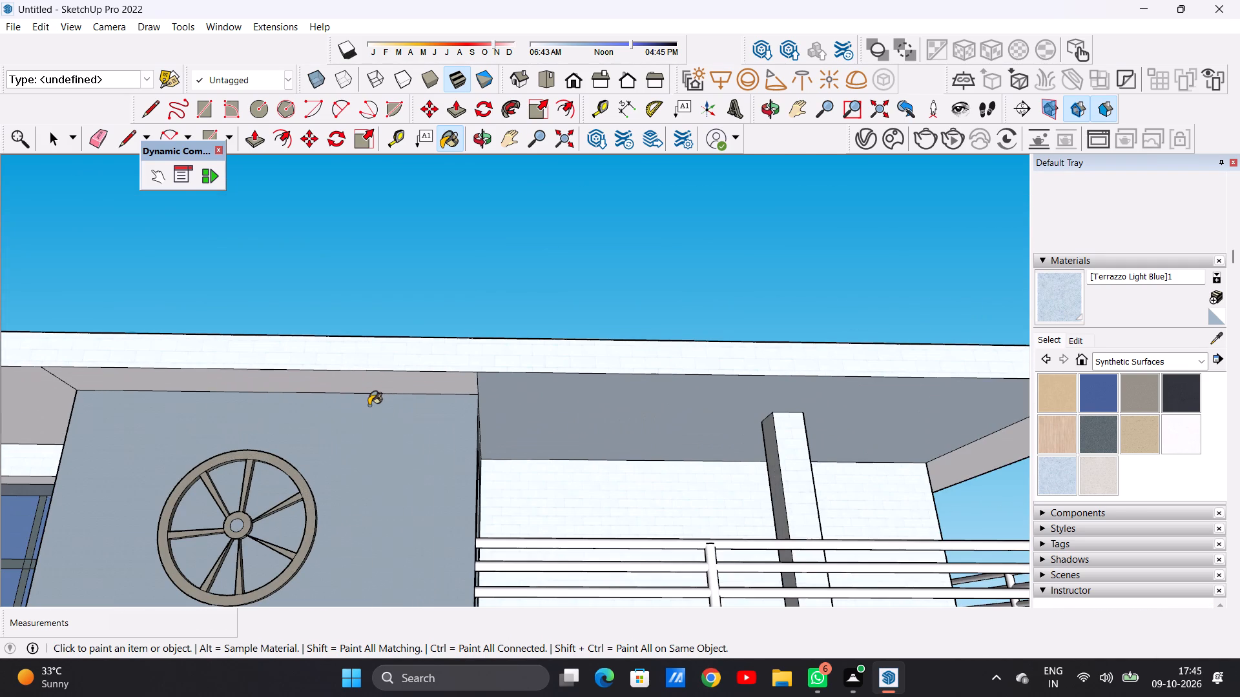
{"action": "left_click", "coordinate": [359, 381]}
{"action": "scroll", "coordinate": [428, 426], "scroll_direction": "down", "scroll_amount": 6}
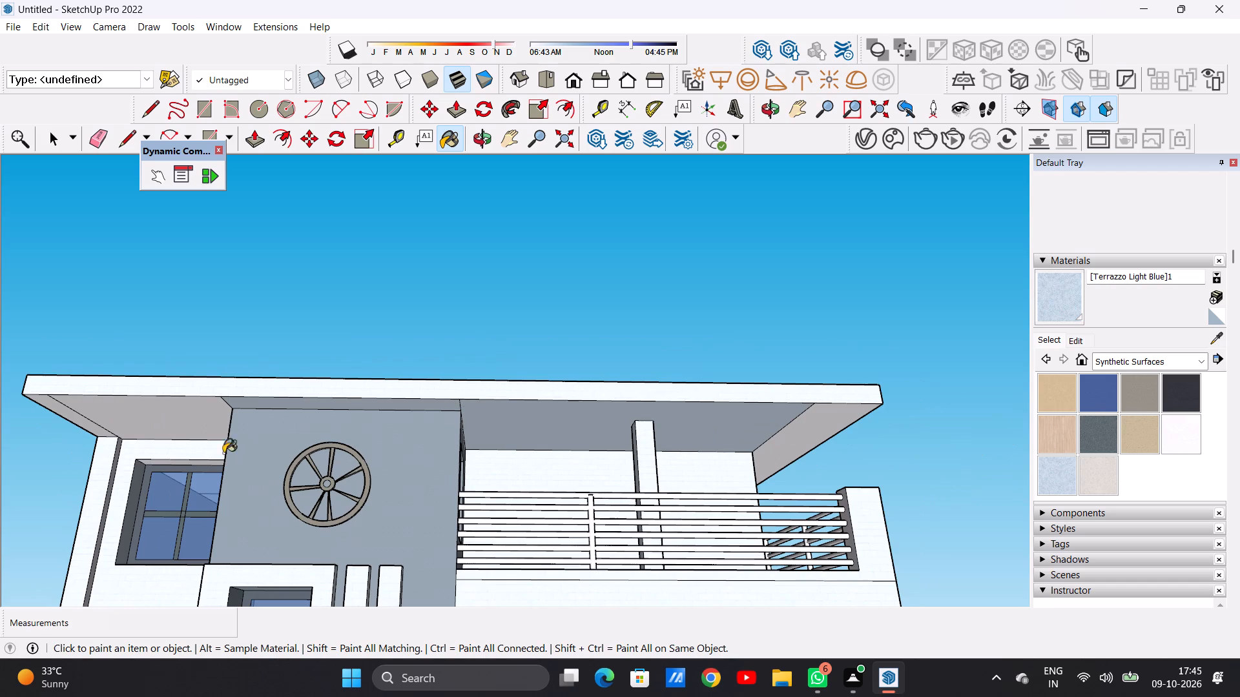
{"action": "scroll", "coordinate": [196, 438], "scroll_direction": "up", "scroll_amount": 9}
{"action": "left_click", "coordinate": [177, 399]}
{"action": "scroll", "coordinate": [355, 528], "scroll_direction": "down", "scroll_amount": 6}
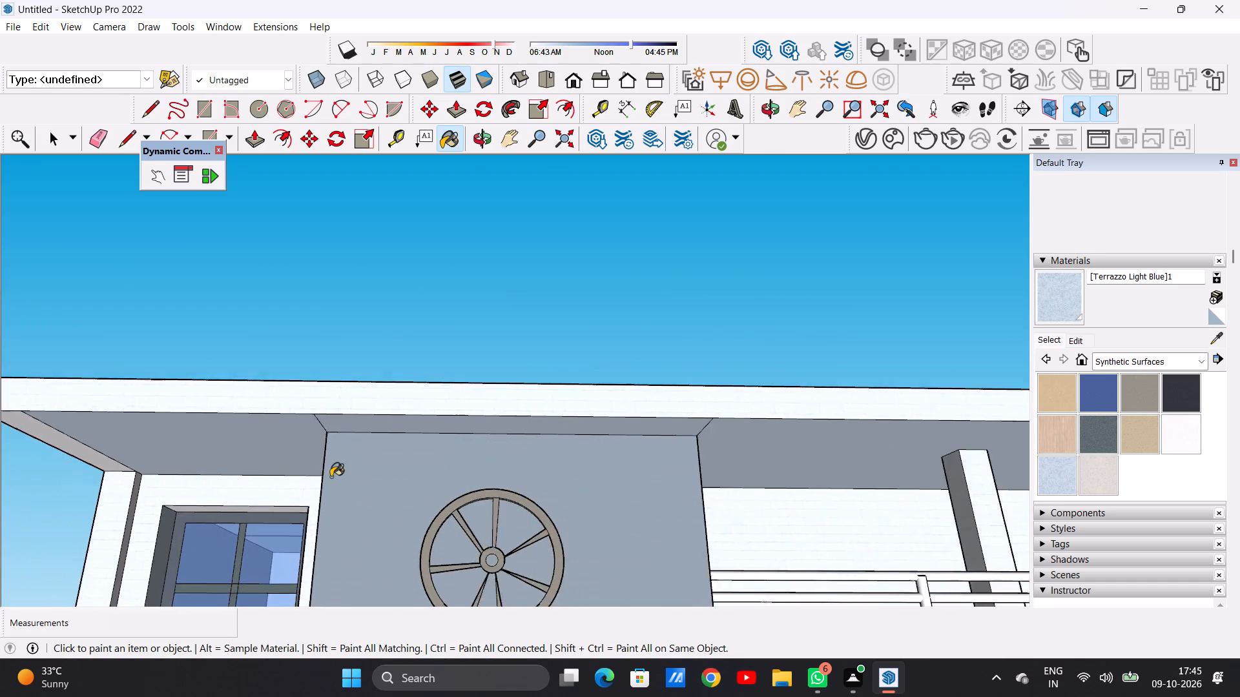
Paint the underside of the middle-storey balcony slab, above the ground-floor door and window, with Terrazzo Light Blue.
{"action": "scroll", "coordinate": [331, 477], "scroll_direction": "down", "scroll_amount": 20}
{"action": "scroll", "coordinate": [331, 477], "scroll_direction": "down", "scroll_amount": 1}
{"action": "middle_click_drag", "start_coordinate": [460, 544], "coordinate": [466, 526]}
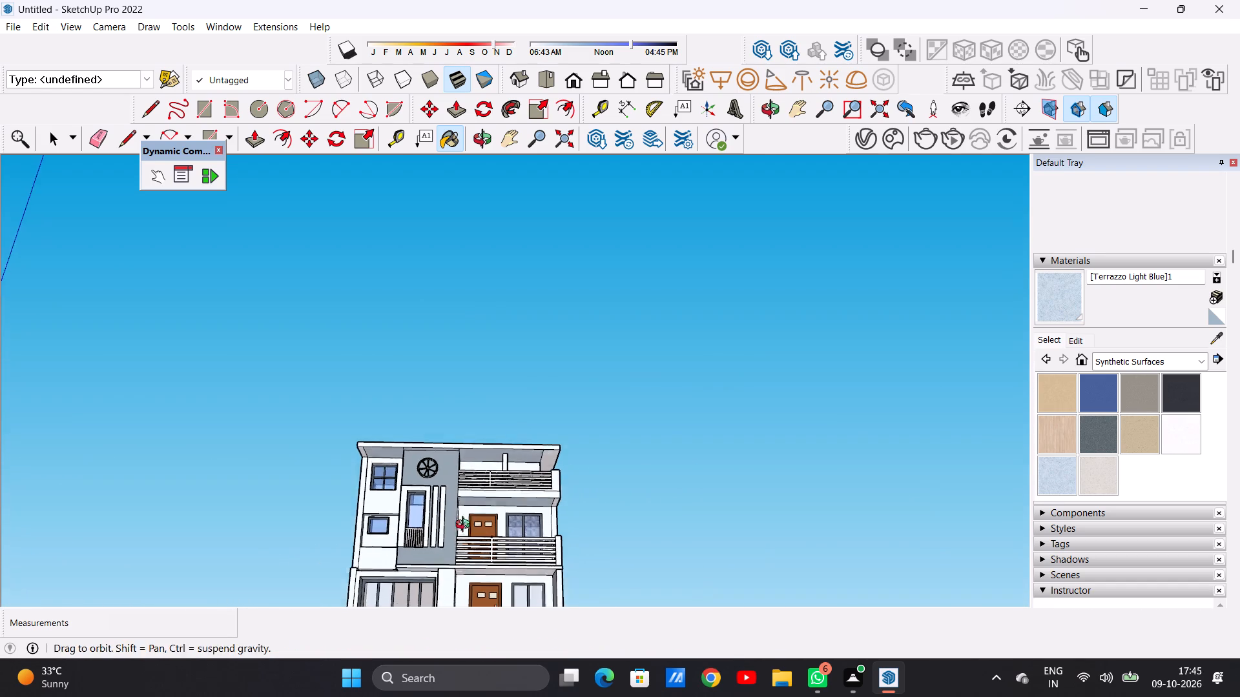
{"action": "middle_click_drag", "start_coordinate": [466, 526], "coordinate": [462, 508]}
{"action": "scroll", "coordinate": [508, 509], "scroll_direction": "up", "scroll_amount": 8}
{"action": "scroll", "coordinate": [502, 508], "scroll_direction": "down", "scroll_amount": 1}
{"action": "scroll", "coordinate": [502, 508], "scroll_direction": "up", "scroll_amount": 9}
{"action": "scroll", "coordinate": [502, 509], "scroll_direction": "down", "scroll_amount": 7}
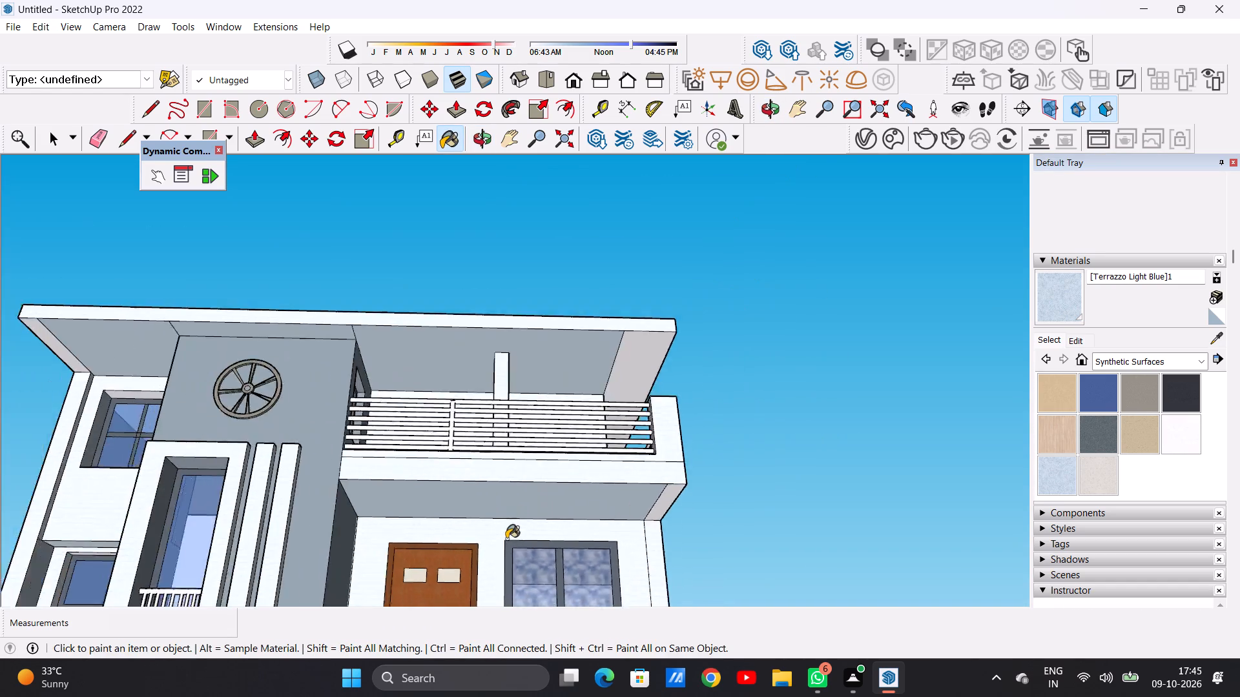
{"action": "scroll", "coordinate": [506, 539], "scroll_direction": "down", "scroll_amount": 17}
{"action": "middle_click_drag", "start_coordinate": [515, 569], "coordinate": [515, 643]}
{"action": "scroll", "coordinate": [524, 556], "scroll_direction": "up", "scroll_amount": 2}
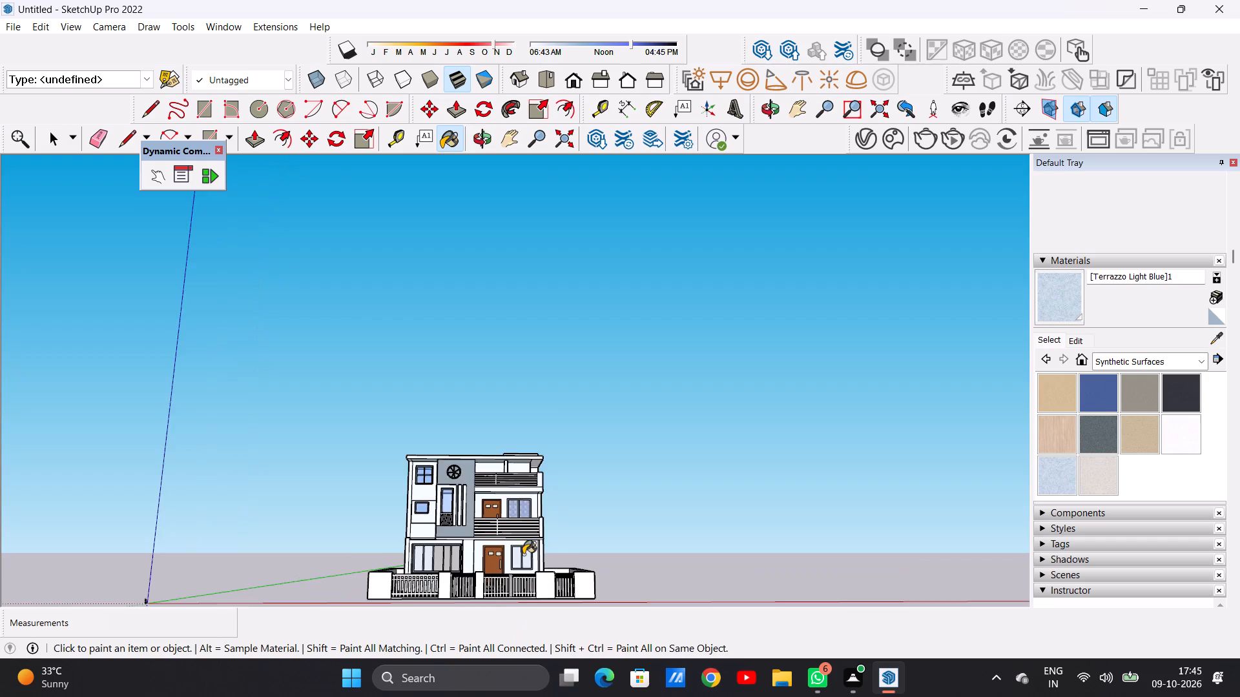
{"action": "scroll", "coordinate": [523, 554], "scroll_direction": "up", "scroll_amount": 10}
{"action": "scroll", "coordinate": [495, 551], "scroll_direction": "down", "scroll_amount": 1}
{"action": "scroll", "coordinate": [495, 551], "scroll_direction": "up", "scroll_amount": 4}
{"action": "middle_click_drag", "start_coordinate": [479, 501], "coordinate": [467, 445]}
{"action": "scroll", "coordinate": [521, 509], "scroll_direction": "up", "scroll_amount": 6}
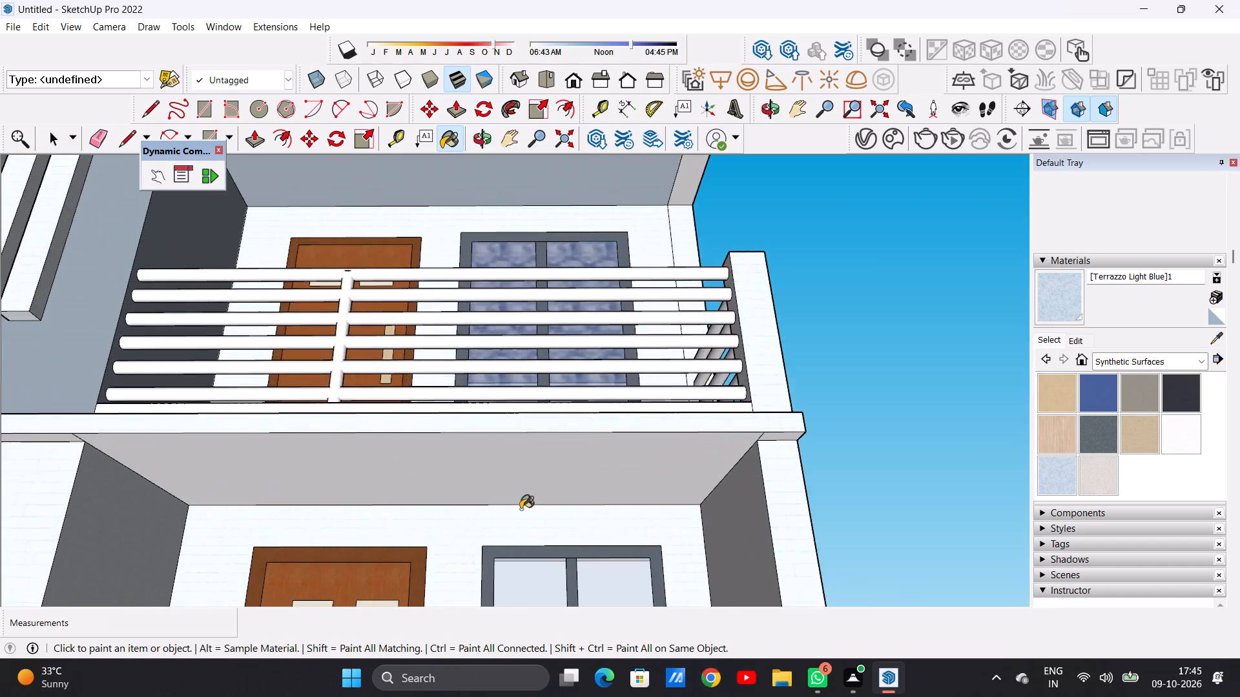
{"action": "scroll", "coordinate": [521, 509], "scroll_direction": "up", "scroll_amount": 7}
{"action": "left_click", "coordinate": [523, 469]}
{"action": "scroll", "coordinate": [597, 546], "scroll_direction": "down", "scroll_amount": 10}
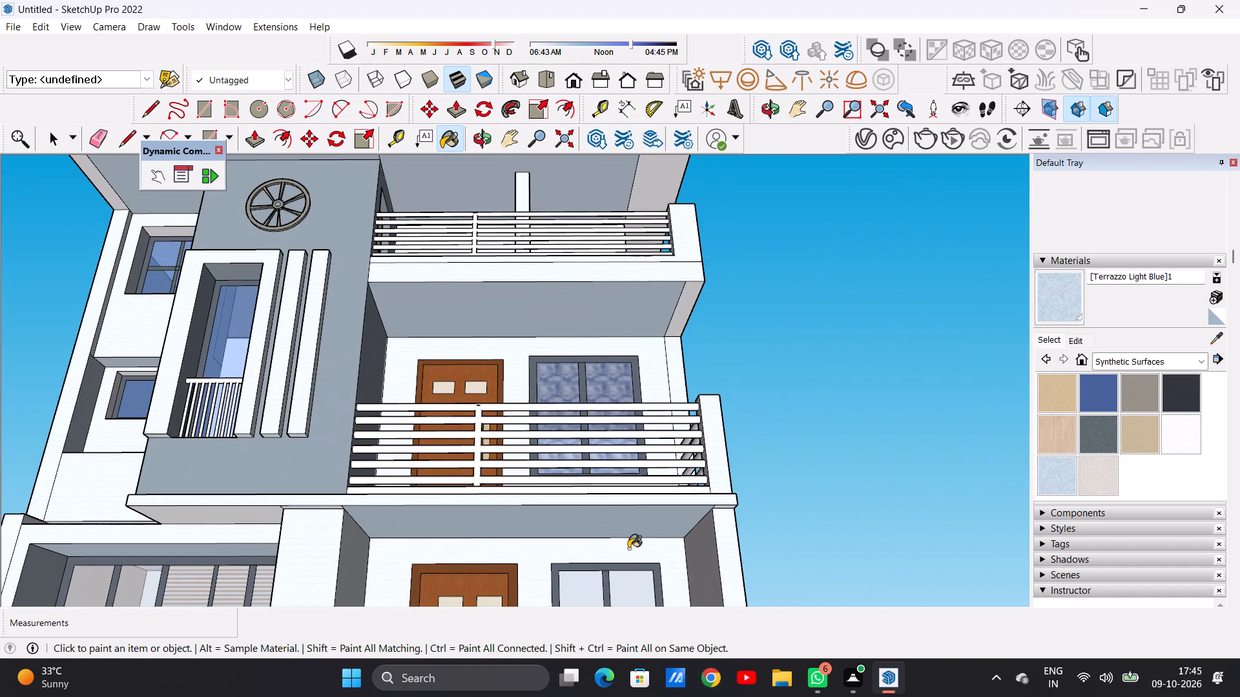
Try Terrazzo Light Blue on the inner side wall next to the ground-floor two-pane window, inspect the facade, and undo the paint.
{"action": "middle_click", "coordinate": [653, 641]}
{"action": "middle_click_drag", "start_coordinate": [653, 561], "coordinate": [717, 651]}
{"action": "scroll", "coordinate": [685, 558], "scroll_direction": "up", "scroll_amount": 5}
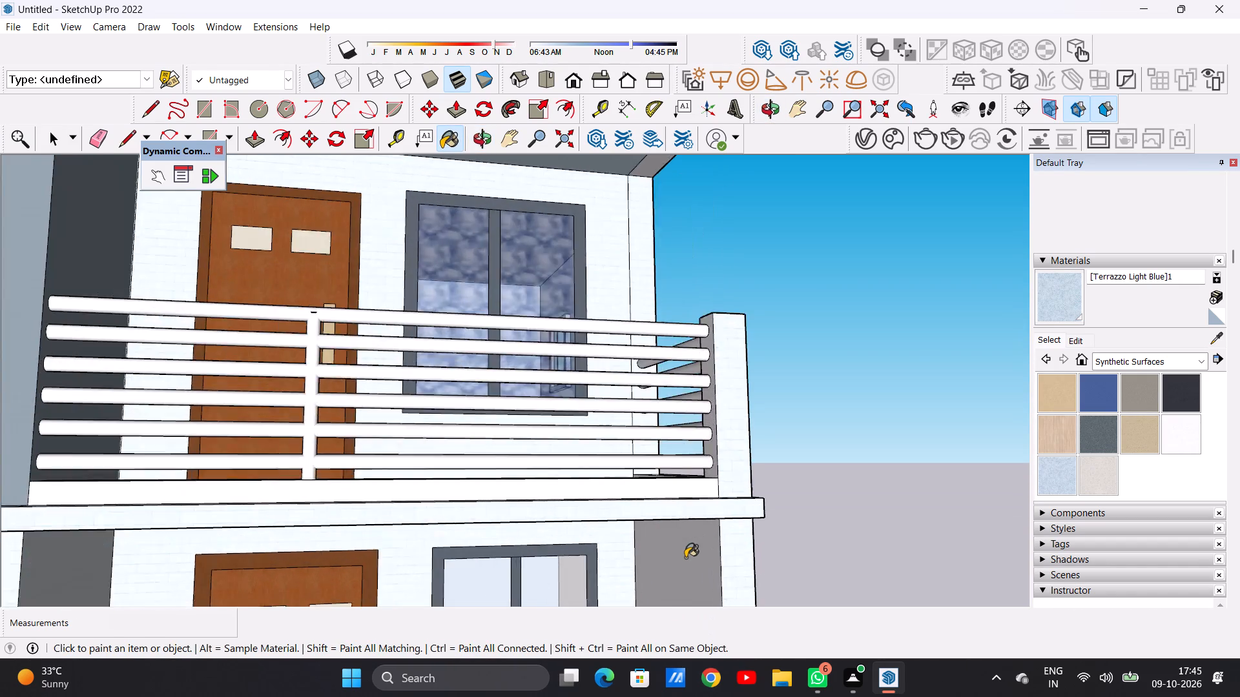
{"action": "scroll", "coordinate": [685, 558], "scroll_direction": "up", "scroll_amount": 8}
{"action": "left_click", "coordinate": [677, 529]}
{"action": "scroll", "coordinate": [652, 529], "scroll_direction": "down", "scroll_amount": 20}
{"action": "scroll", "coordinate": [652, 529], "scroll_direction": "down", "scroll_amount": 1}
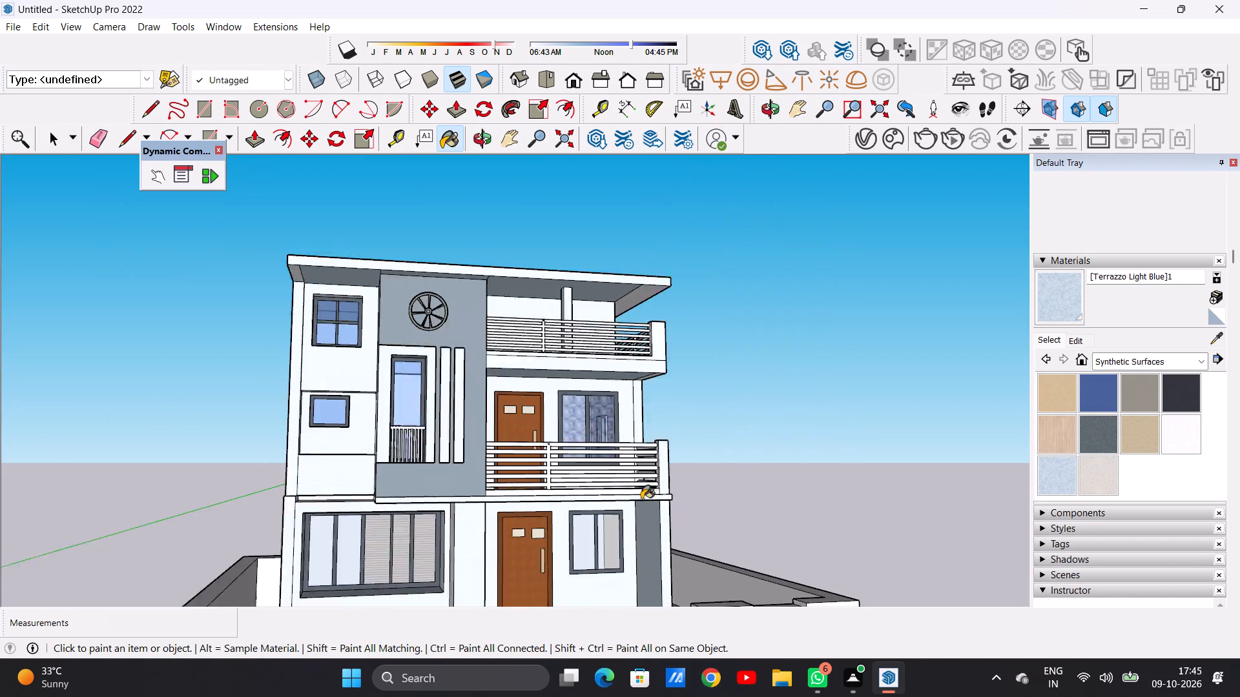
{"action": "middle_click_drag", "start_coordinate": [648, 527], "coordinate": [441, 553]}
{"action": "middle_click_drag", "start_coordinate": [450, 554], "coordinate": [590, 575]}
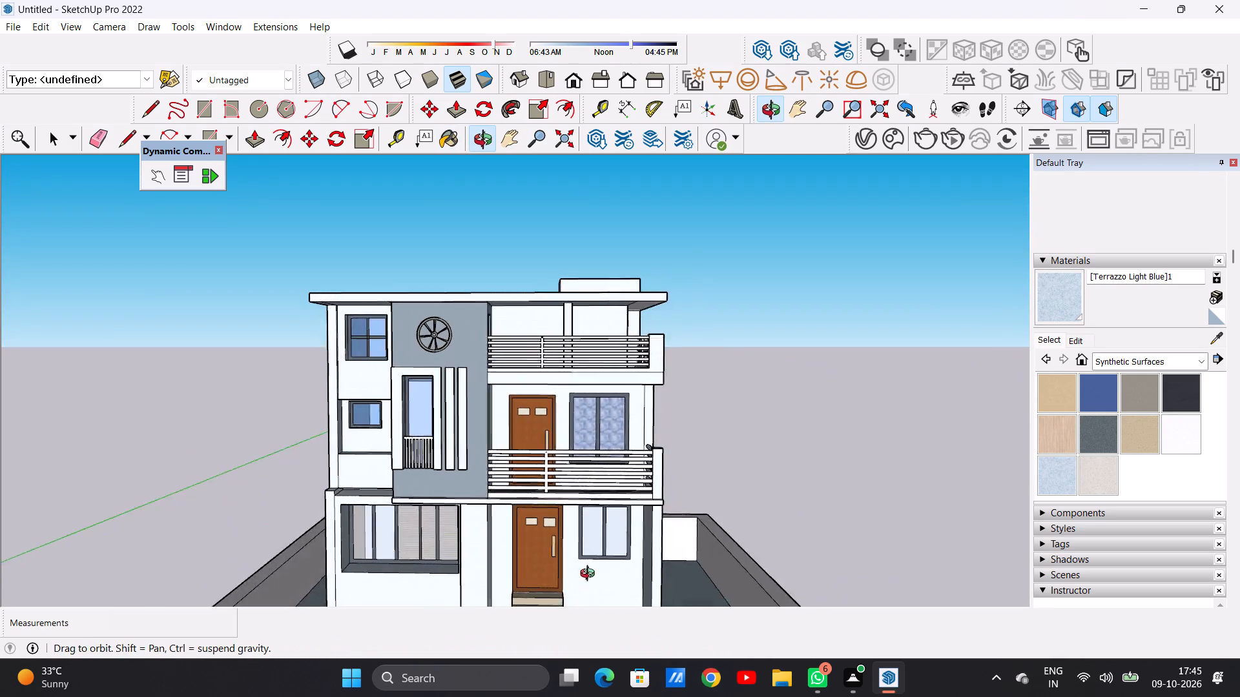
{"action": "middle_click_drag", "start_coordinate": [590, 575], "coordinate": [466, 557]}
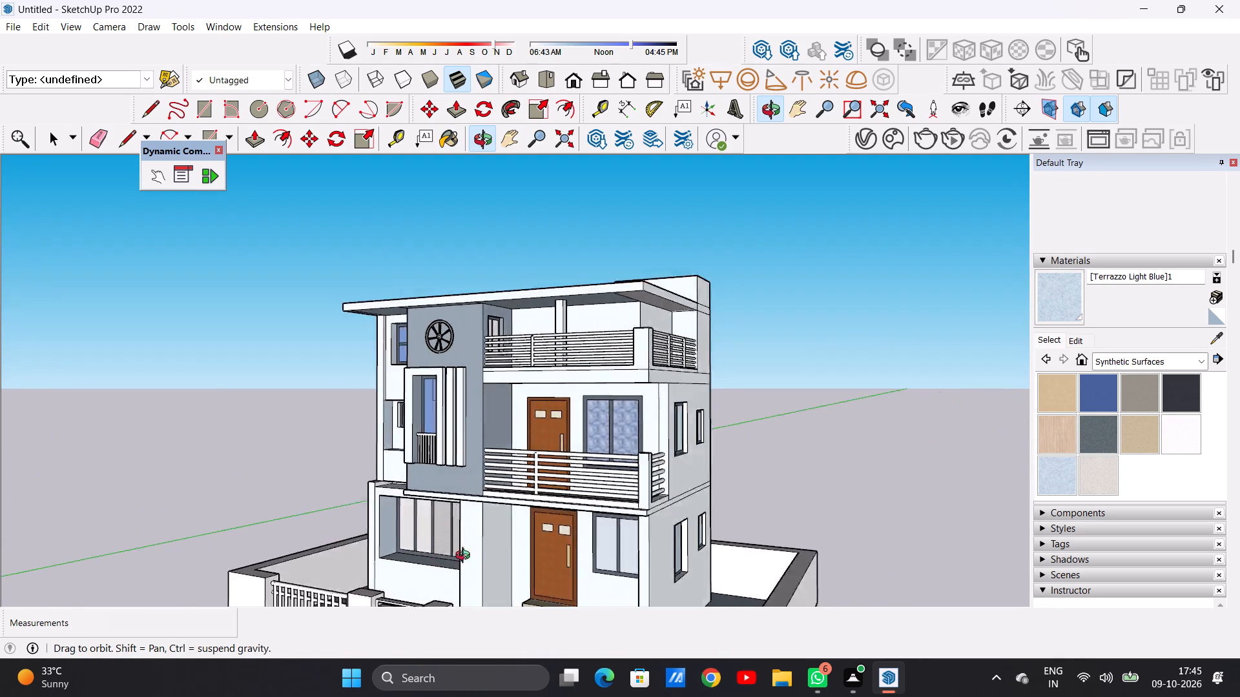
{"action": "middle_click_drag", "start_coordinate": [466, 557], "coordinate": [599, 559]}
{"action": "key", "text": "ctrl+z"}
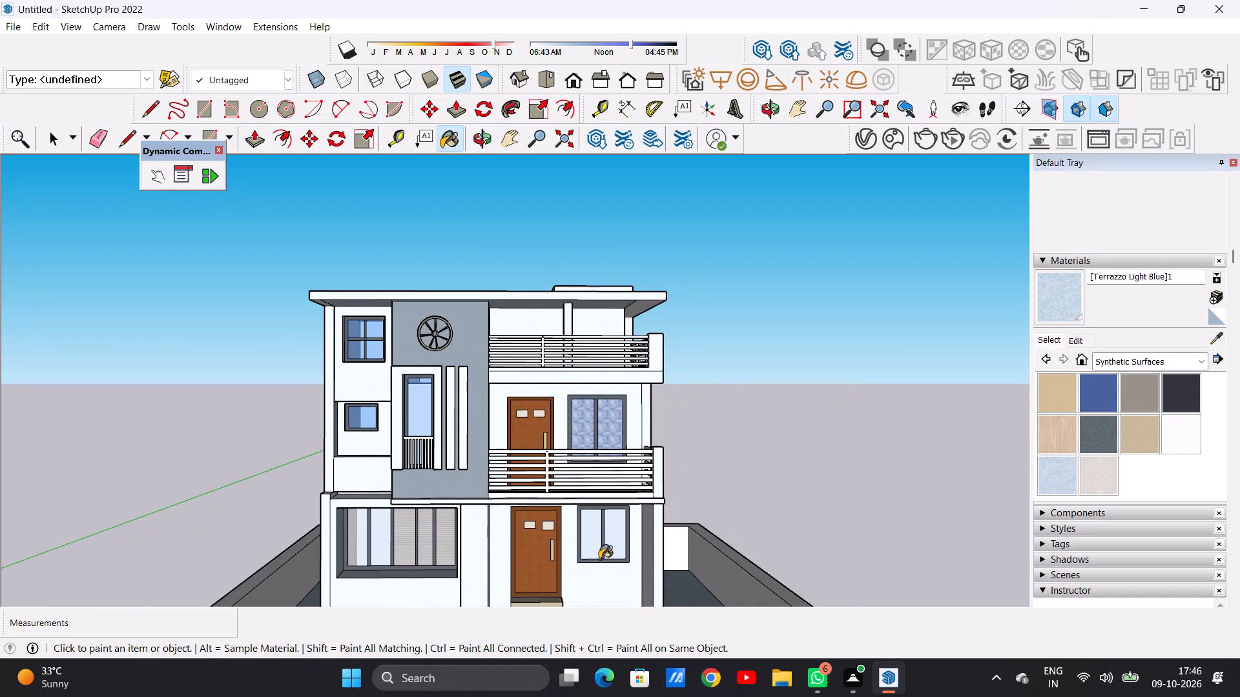
Examine the front facade from several distances, including the ground-floor entrance recess and the balcony undersides.
{"action": "scroll", "coordinate": [599, 559], "scroll_direction": "down", "scroll_amount": 9}
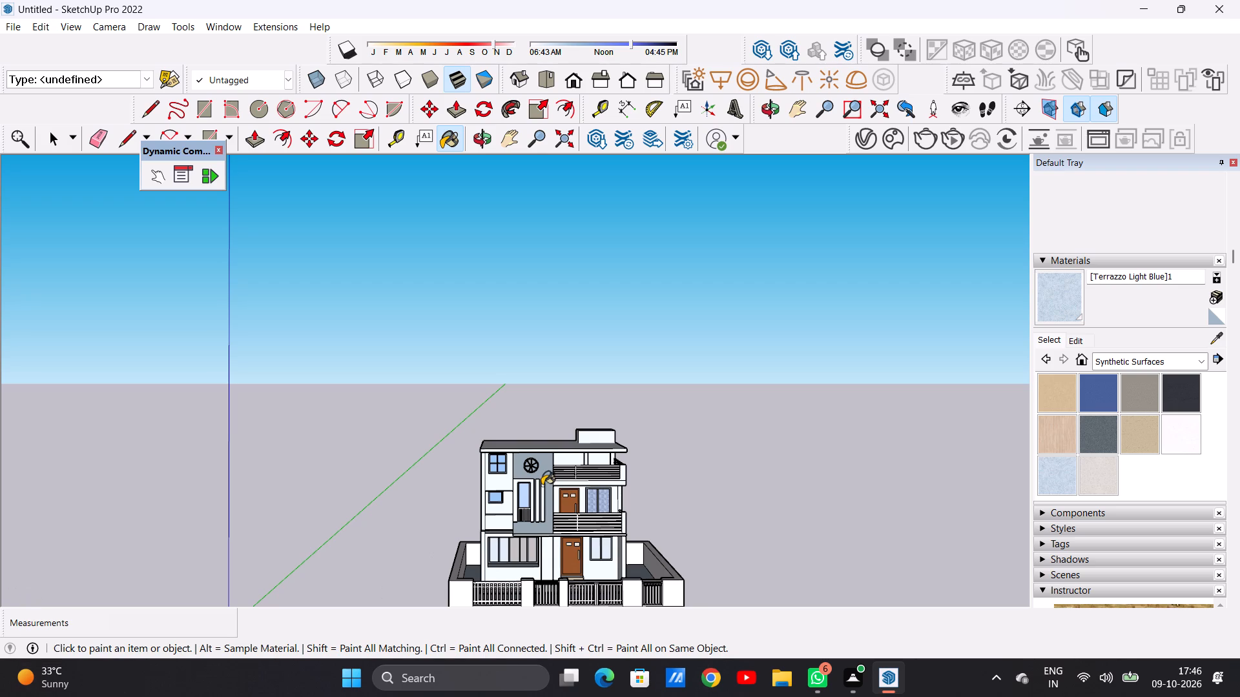
{"action": "scroll", "coordinate": [542, 485], "scroll_direction": "down", "scroll_amount": 5}
{"action": "scroll", "coordinate": [573, 546], "scroll_direction": "up", "scroll_amount": 14}
{"action": "scroll", "coordinate": [569, 507], "scroll_direction": "down", "scroll_amount": 2}
{"action": "scroll", "coordinate": [569, 507], "scroll_direction": "up", "scroll_amount": 2}
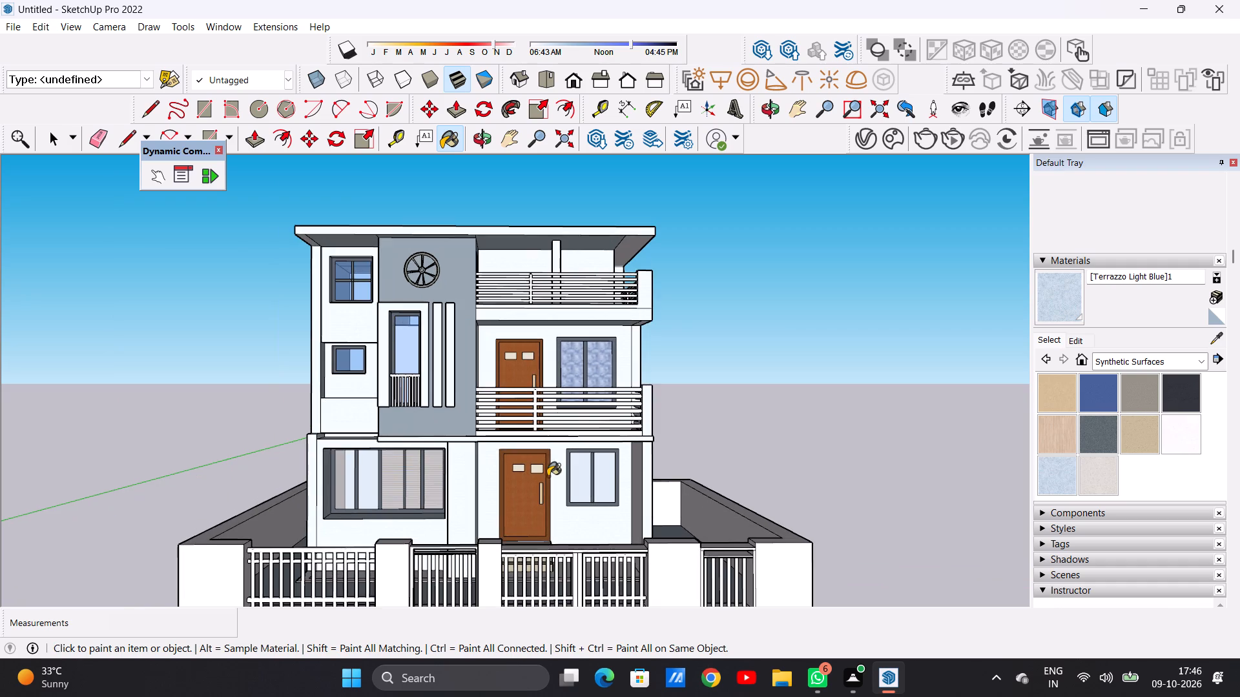
{"action": "middle_click_drag", "start_coordinate": [542, 470], "coordinate": [527, 397]}
{"action": "scroll", "coordinate": [527, 397], "scroll_direction": "up", "scroll_amount": 6}
{"action": "scroll", "coordinate": [555, 461], "scroll_direction": "up", "scroll_amount": 7}
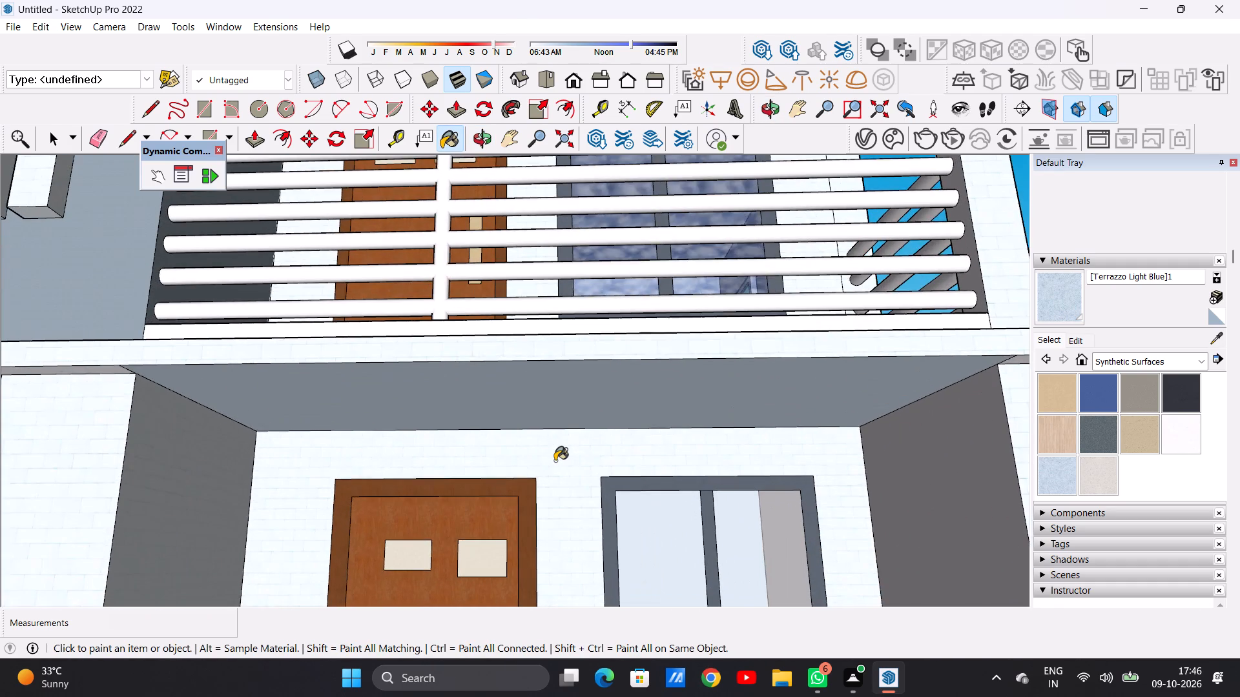
{"action": "scroll", "coordinate": [555, 461], "scroll_direction": "down", "scroll_amount": 16}
{"action": "scroll", "coordinate": [610, 496], "scroll_direction": "up", "scroll_amount": 6}
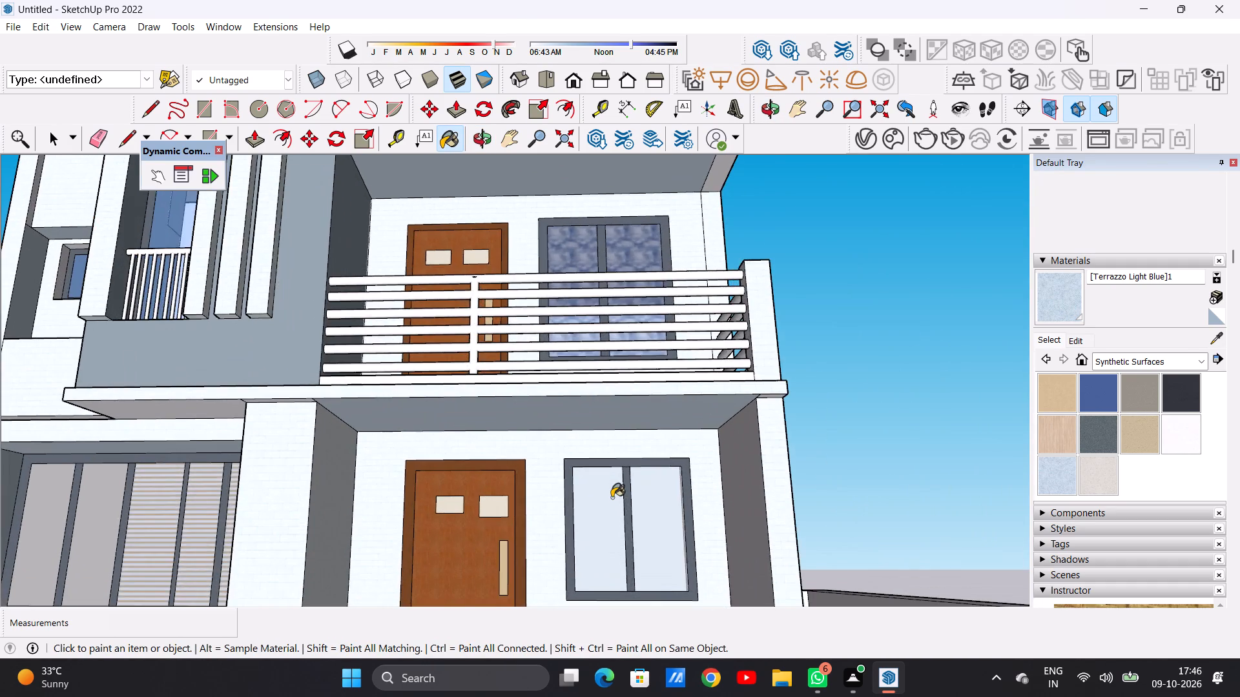
{"action": "middle_click_drag", "start_coordinate": [612, 498], "coordinate": [601, 585]}
{"action": "scroll", "coordinate": [589, 522], "scroll_direction": "down", "scroll_amount": 7}
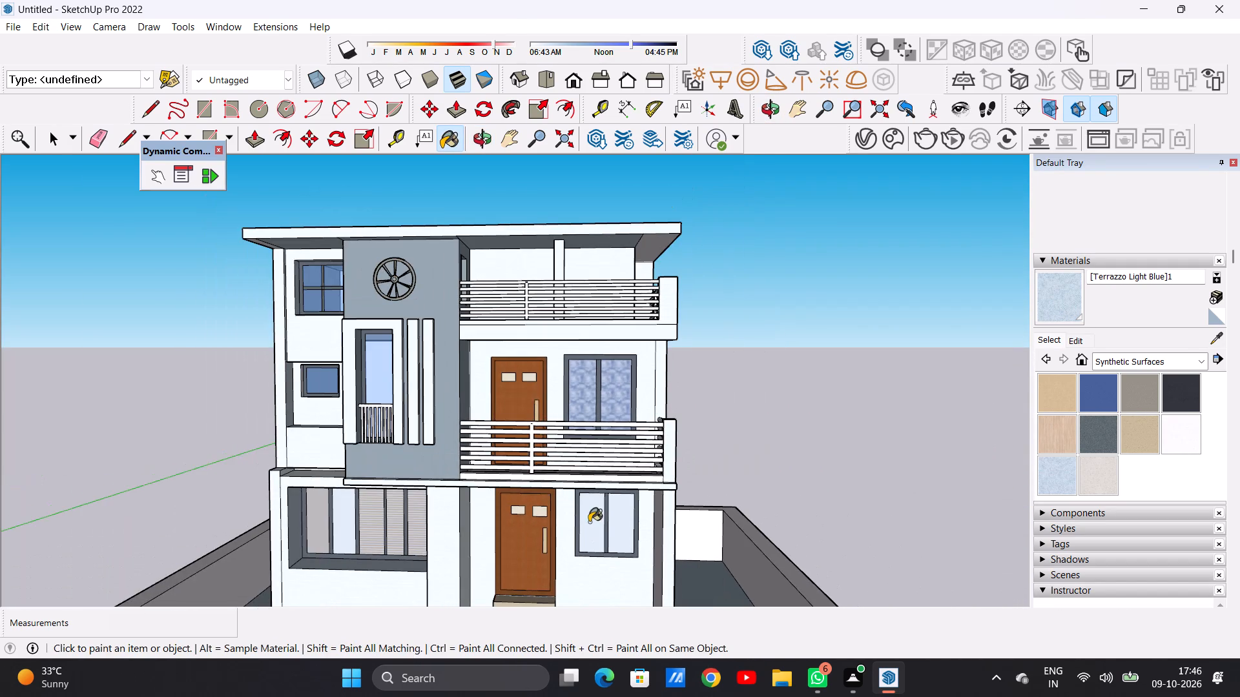
{"action": "key", "text": "space"}
{"action": "scroll", "coordinate": [601, 422], "scroll_direction": "down", "scroll_amount": 7}
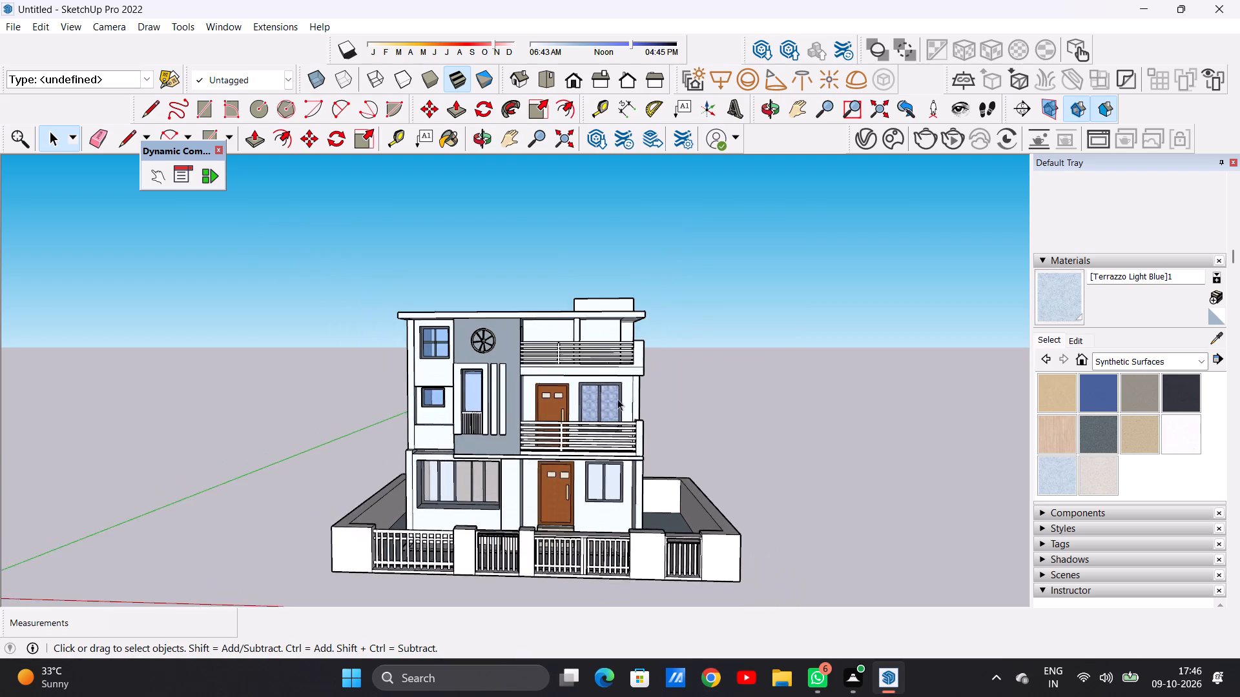
{"action": "scroll", "coordinate": [626, 370], "scroll_direction": "up", "scroll_amount": 9}
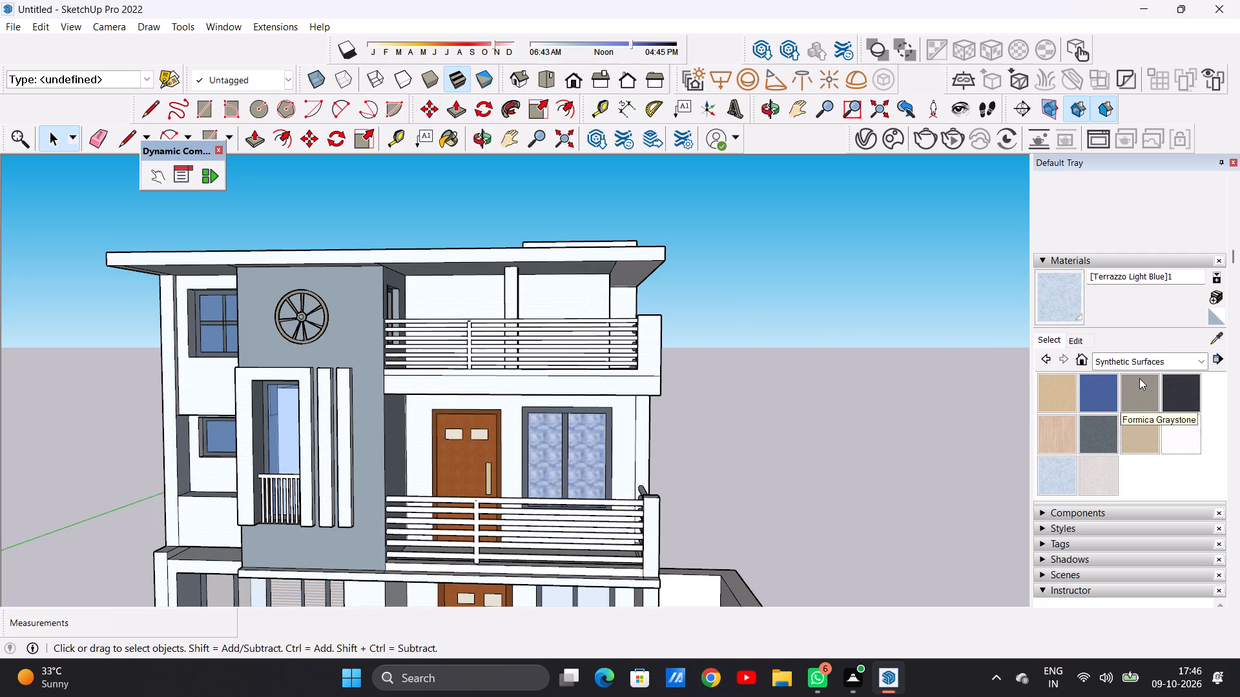
Choose Color M04 from the Colors collection and paint the six horizontal rails of the top-storey front balcony railing.
{"action": "left_click", "coordinate": [1201, 359]}
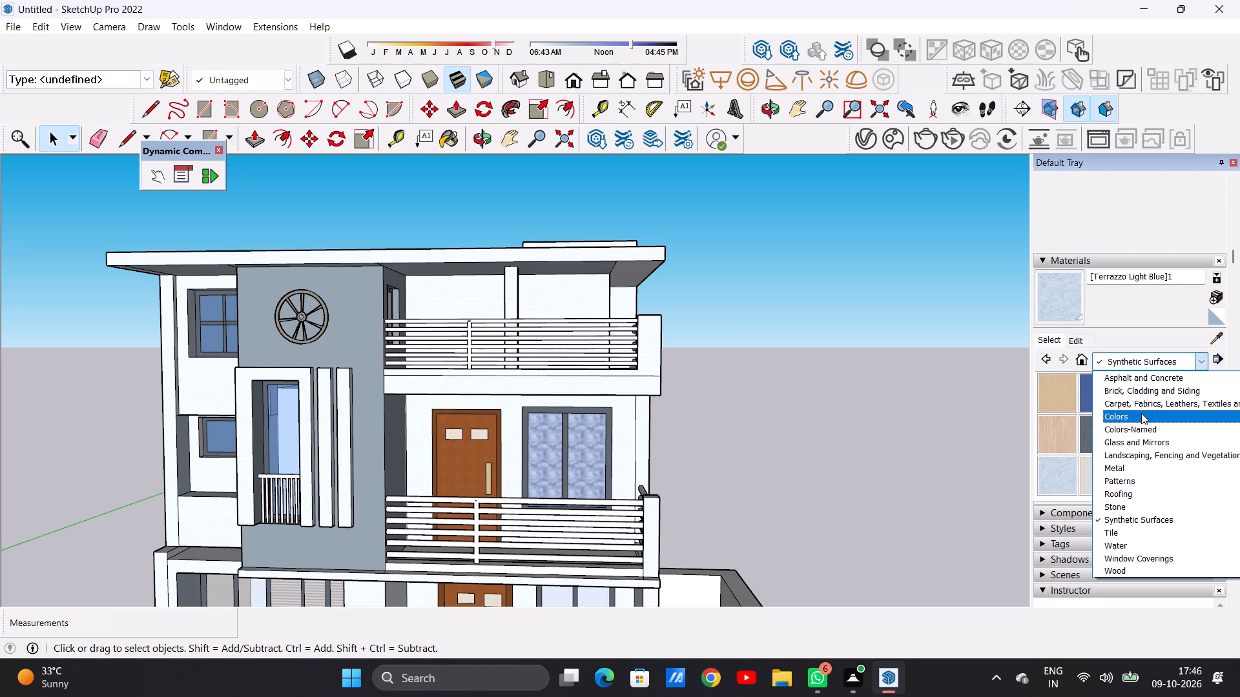
{"action": "left_click", "coordinate": [1135, 414]}
{"action": "scroll", "coordinate": [1124, 432], "scroll_direction": "down", "scroll_amount": 3}
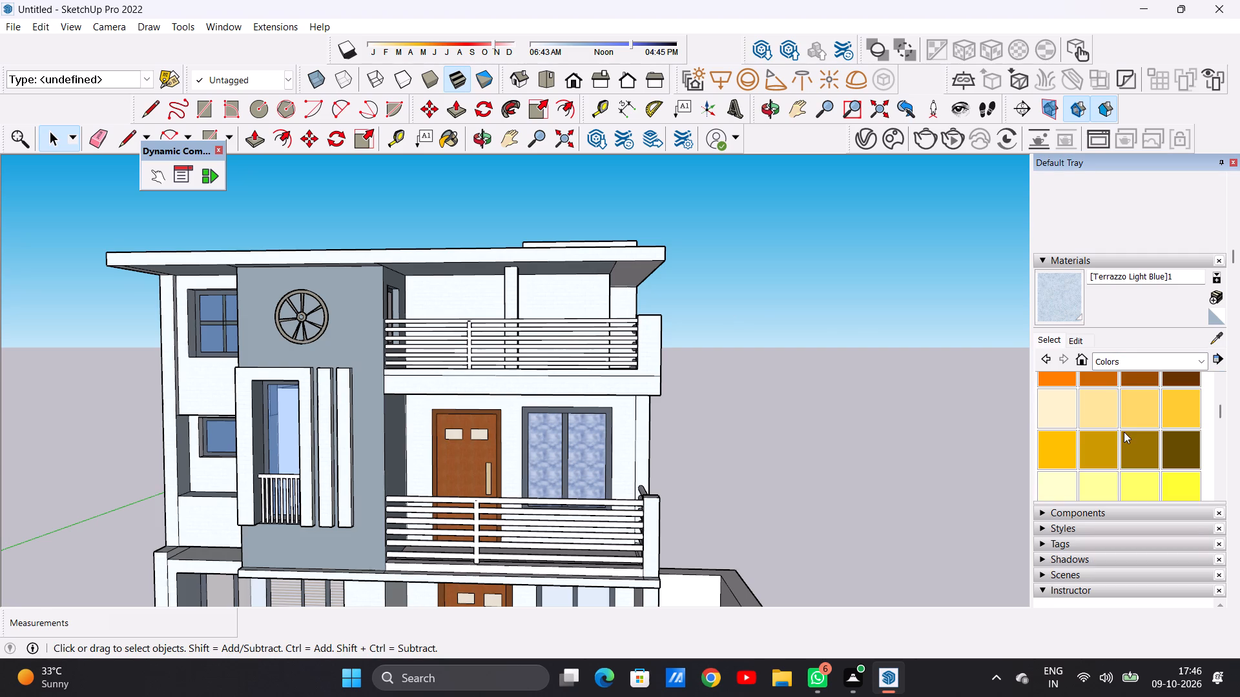
{"action": "scroll", "coordinate": [1124, 438], "scroll_direction": "down", "scroll_amount": 11}
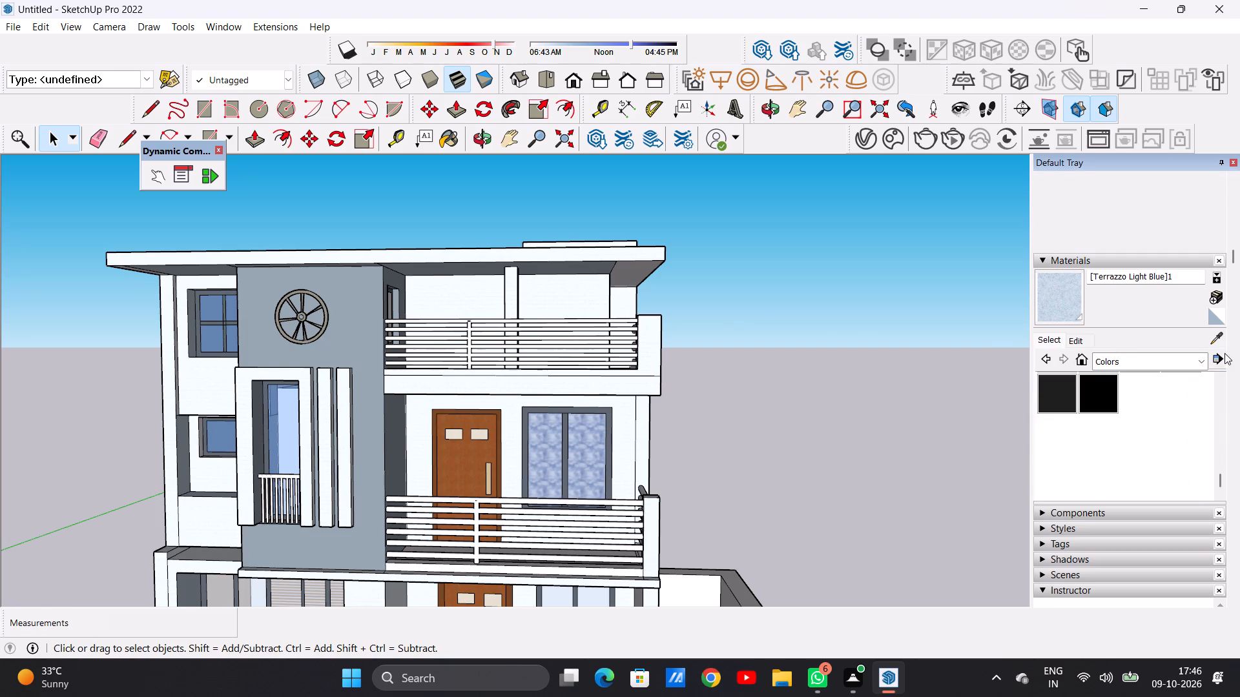
{"action": "scroll", "coordinate": [1167, 434], "scroll_direction": "up", "scroll_amount": 1}
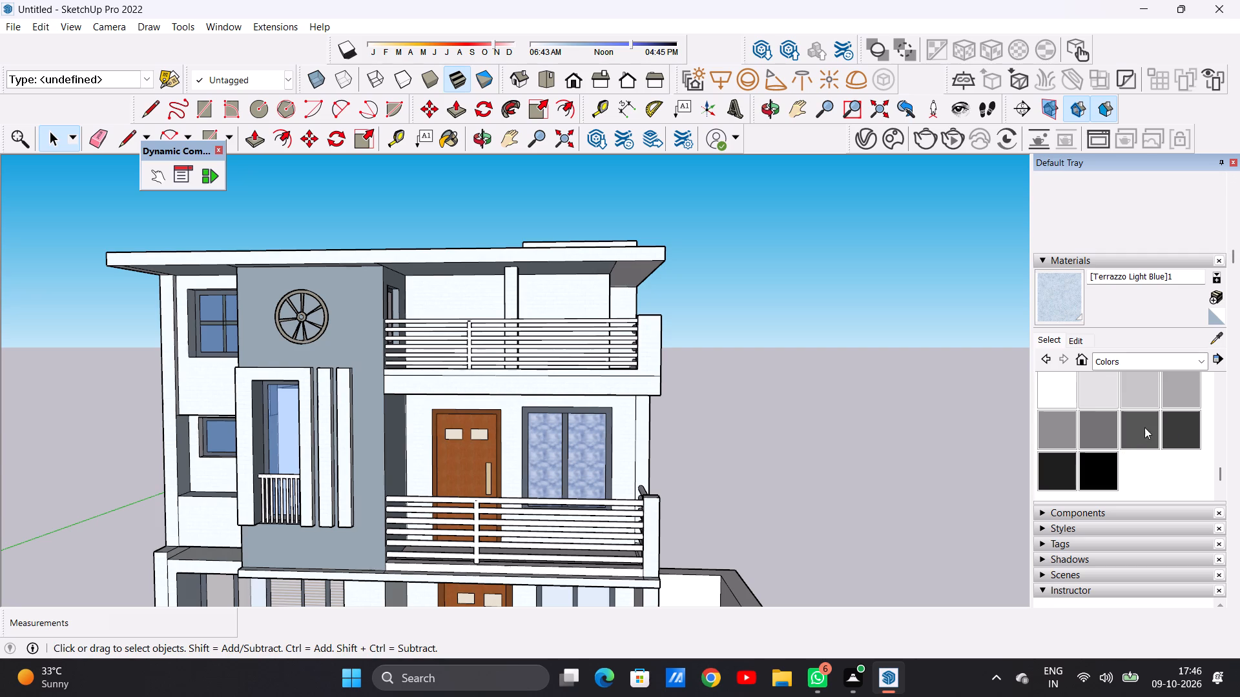
{"action": "left_click", "coordinate": [1059, 429]}
{"action": "scroll", "coordinate": [656, 329], "scroll_direction": "up", "scroll_amount": 9}
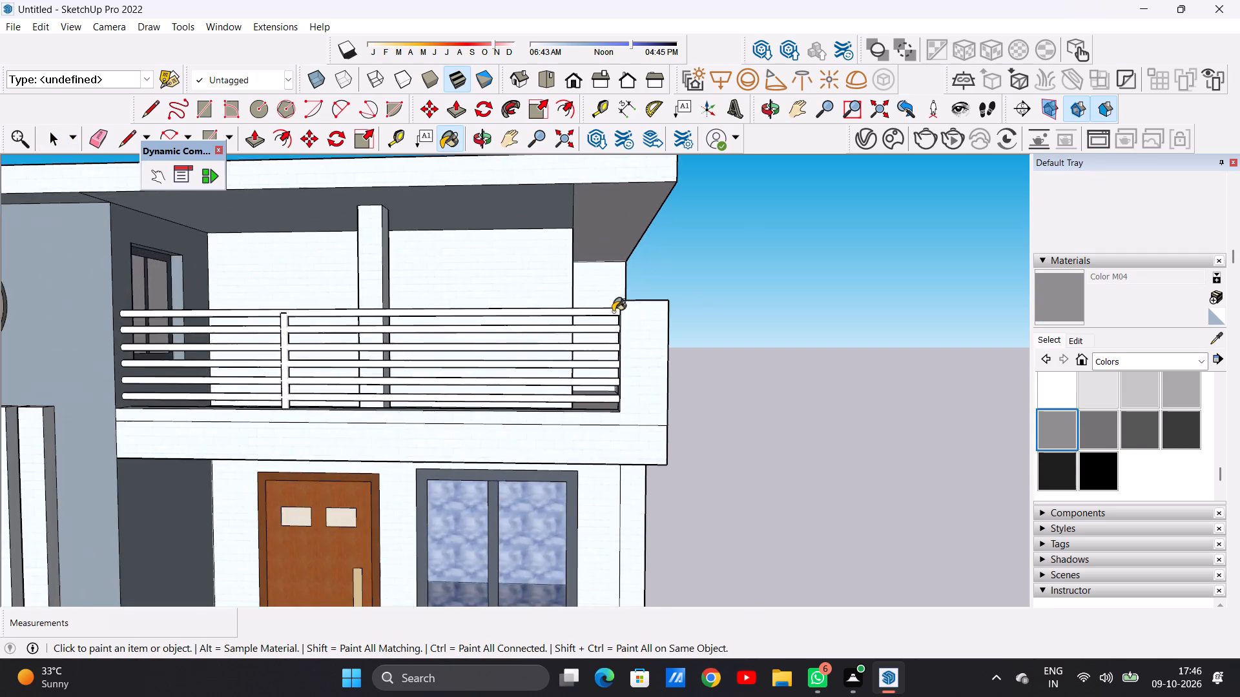
{"action": "scroll", "coordinate": [613, 312], "scroll_direction": "up", "scroll_amount": 3}
{"action": "left_click", "coordinate": [595, 314]}
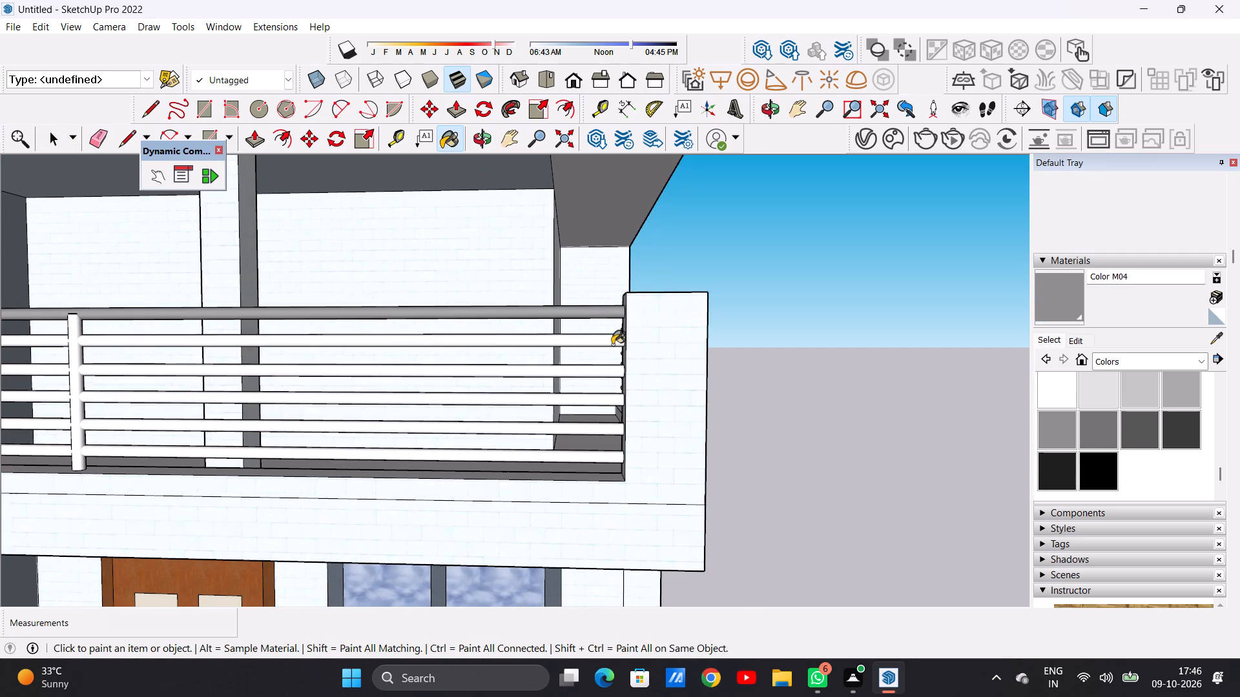
{"action": "left_click", "coordinate": [612, 345]}
{"action": "left_click", "coordinate": [615, 374]}
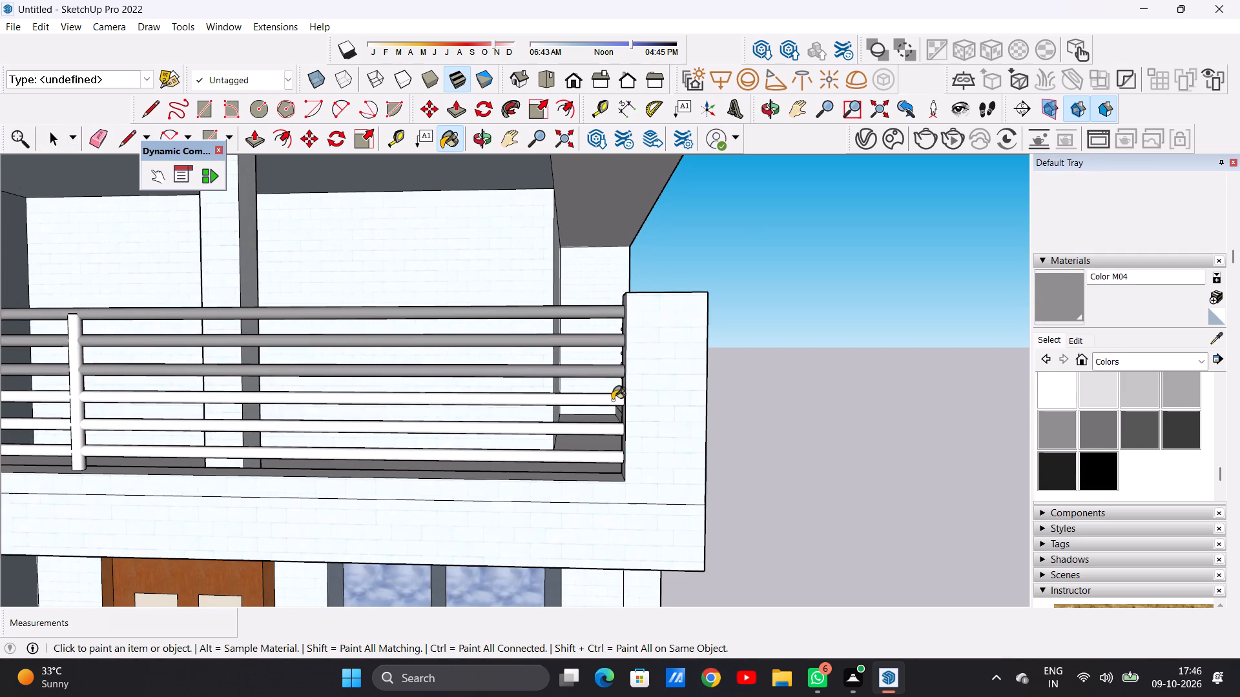
{"action": "left_click", "coordinate": [612, 400]}
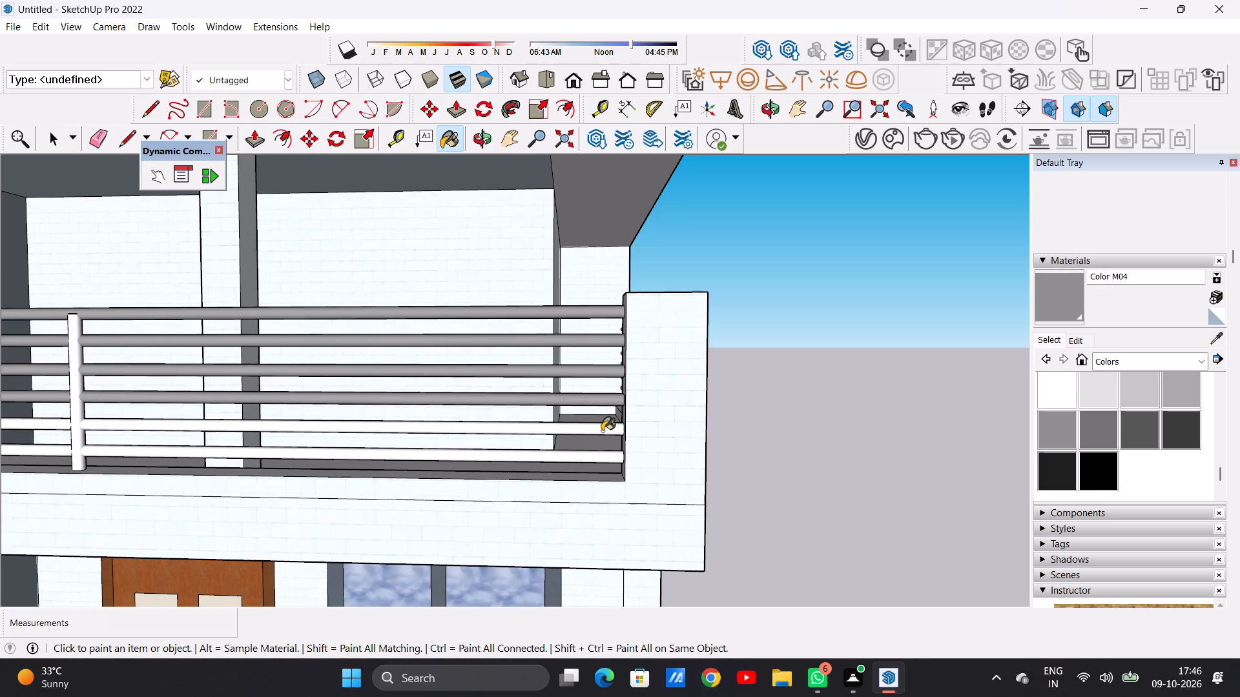
{"action": "left_click", "coordinate": [602, 431]}
{"action": "left_click", "coordinate": [604, 457]}
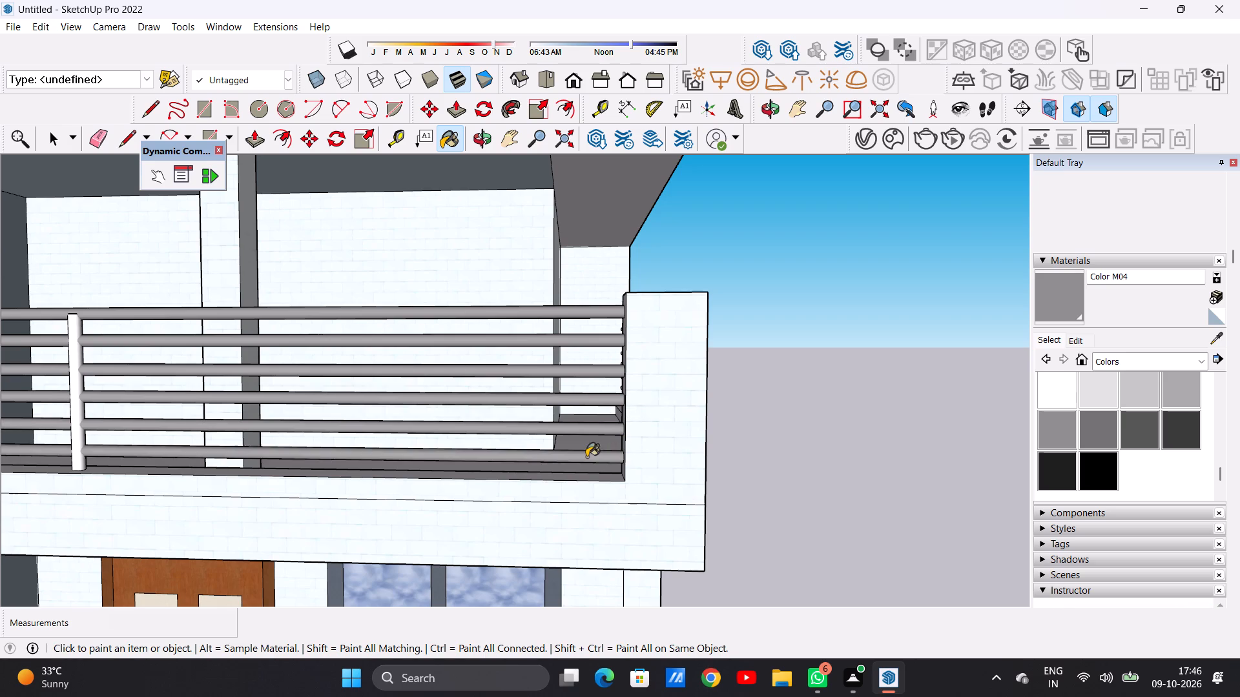
Paint the vertical post of the top-storey front balcony railing with Color M04.
{"action": "scroll", "coordinate": [591, 462], "scroll_direction": "down", "scroll_amount": 7}
{"action": "scroll", "coordinate": [470, 460], "scroll_direction": "down", "scroll_amount": 3}
{"action": "scroll", "coordinate": [356, 436], "scroll_direction": "up", "scroll_amount": 7}
{"action": "scroll", "coordinate": [339, 439], "scroll_direction": "down", "scroll_amount": 1}
{"action": "scroll", "coordinate": [339, 439], "scroll_direction": "up", "scroll_amount": 11}
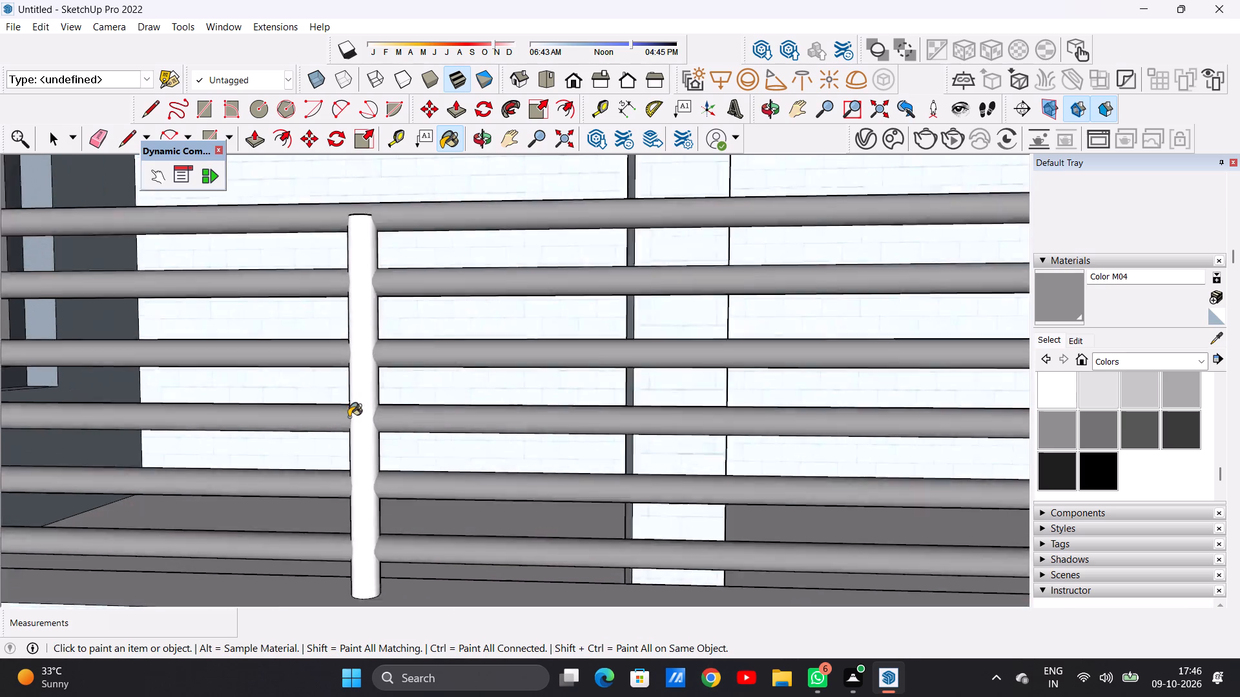
{"action": "scroll", "coordinate": [349, 417], "scroll_direction": "up", "scroll_amount": 2}
{"action": "left_click", "coordinate": [361, 378]}
{"action": "scroll", "coordinate": [383, 439], "scroll_direction": "down", "scroll_amount": 7}
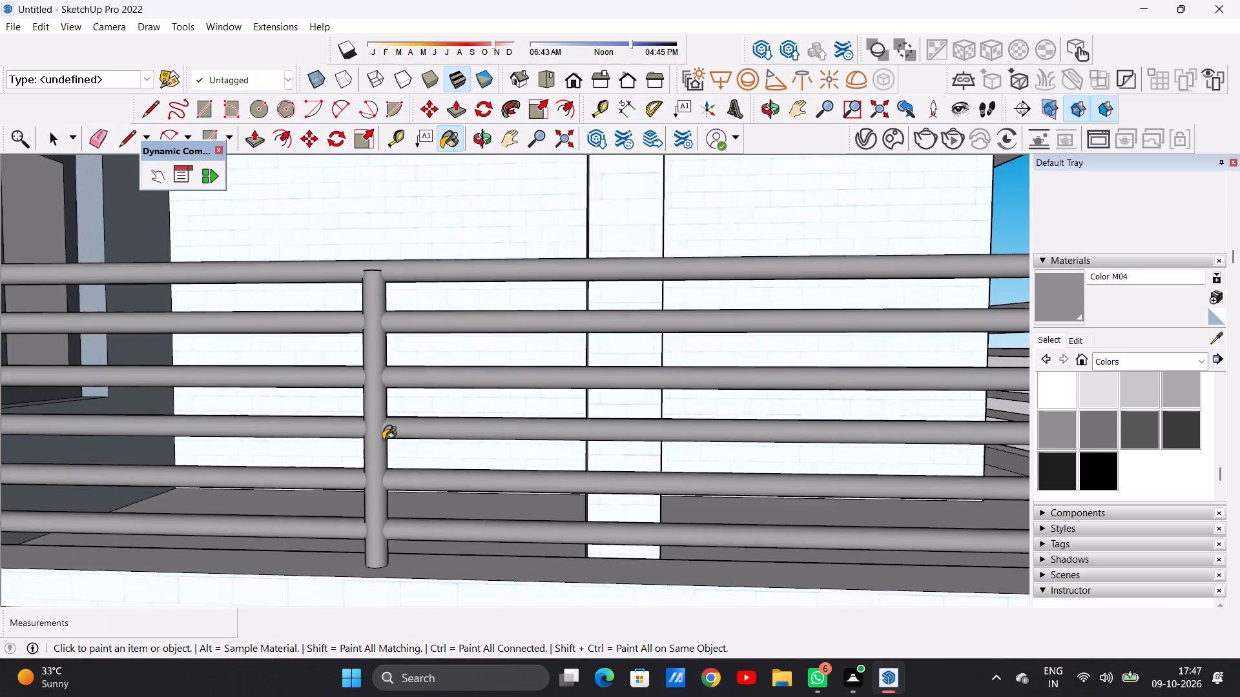
Paint the two vertical posts of the top-storey side balcony railing with Color M04.
{"action": "scroll", "coordinate": [383, 439], "scroll_direction": "down", "scroll_amount": 17}
{"action": "middle_click_drag", "start_coordinate": [496, 440], "coordinate": [133, 415]}
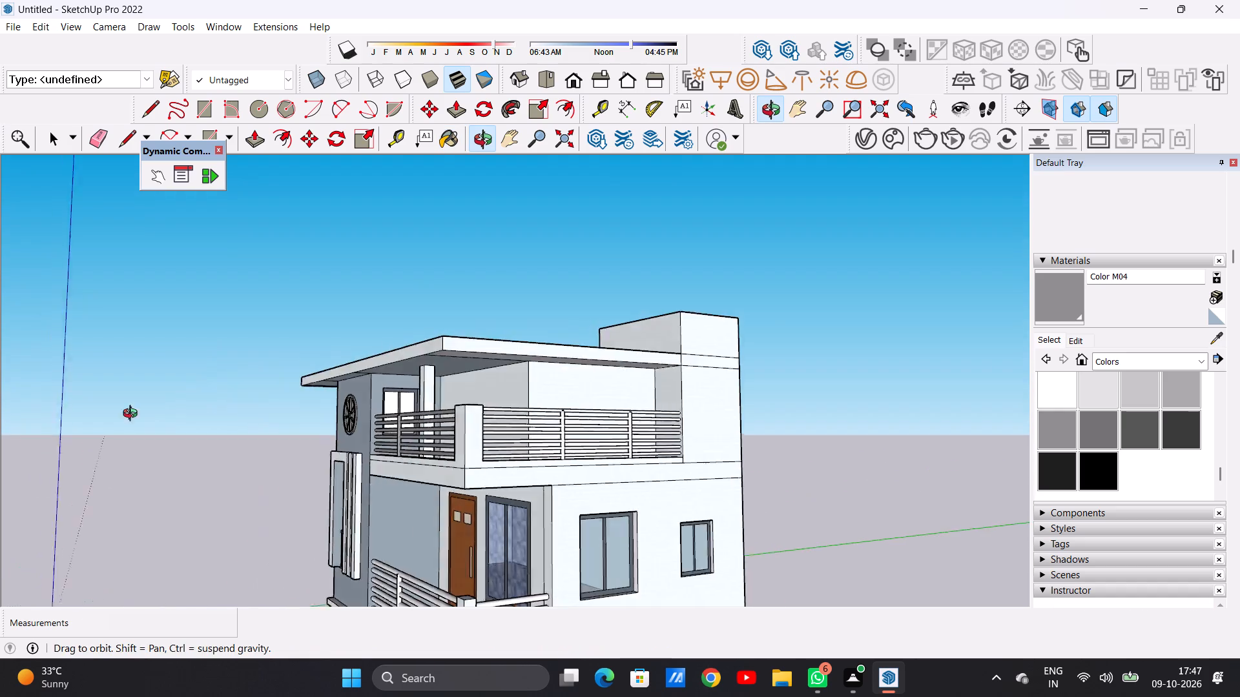
{"action": "middle_click_drag", "start_coordinate": [133, 415], "coordinate": [127, 433]}
{"action": "scroll", "coordinate": [455, 413], "scroll_direction": "up", "scroll_amount": 7}
{"action": "scroll", "coordinate": [434, 419], "scroll_direction": "down", "scroll_amount": 7}
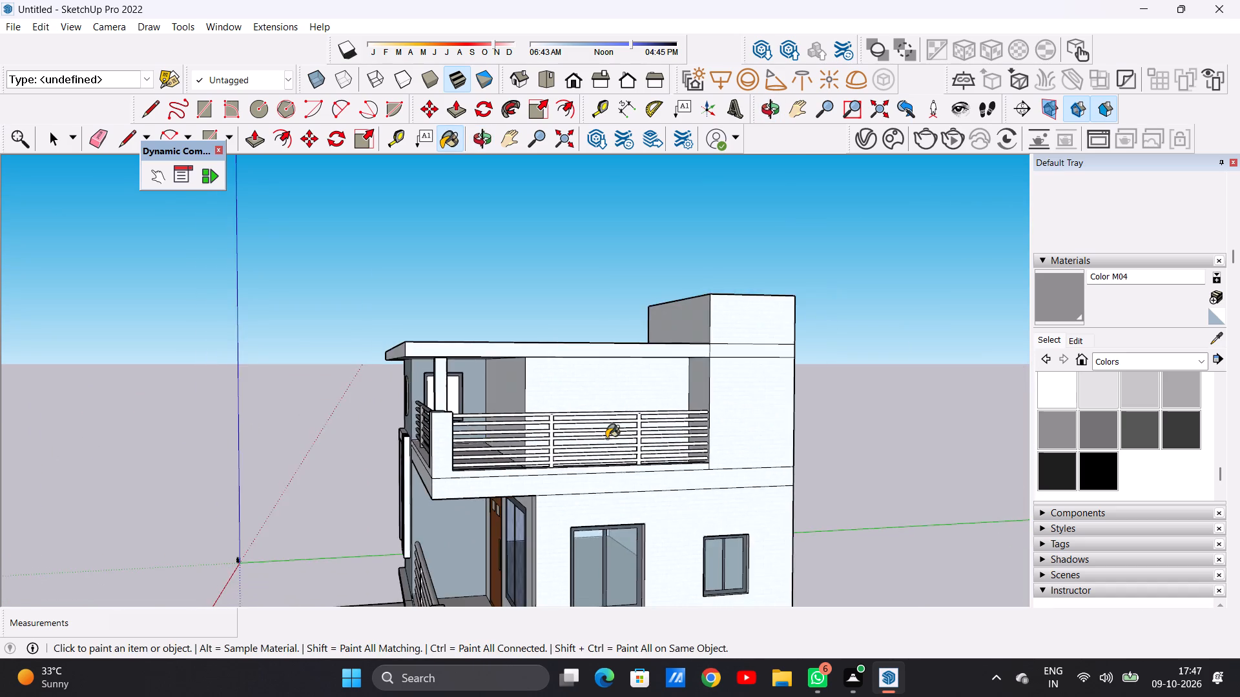
{"action": "scroll", "coordinate": [606, 439], "scroll_direction": "up", "scroll_amount": 12}
{"action": "left_click", "coordinate": [516, 427]}
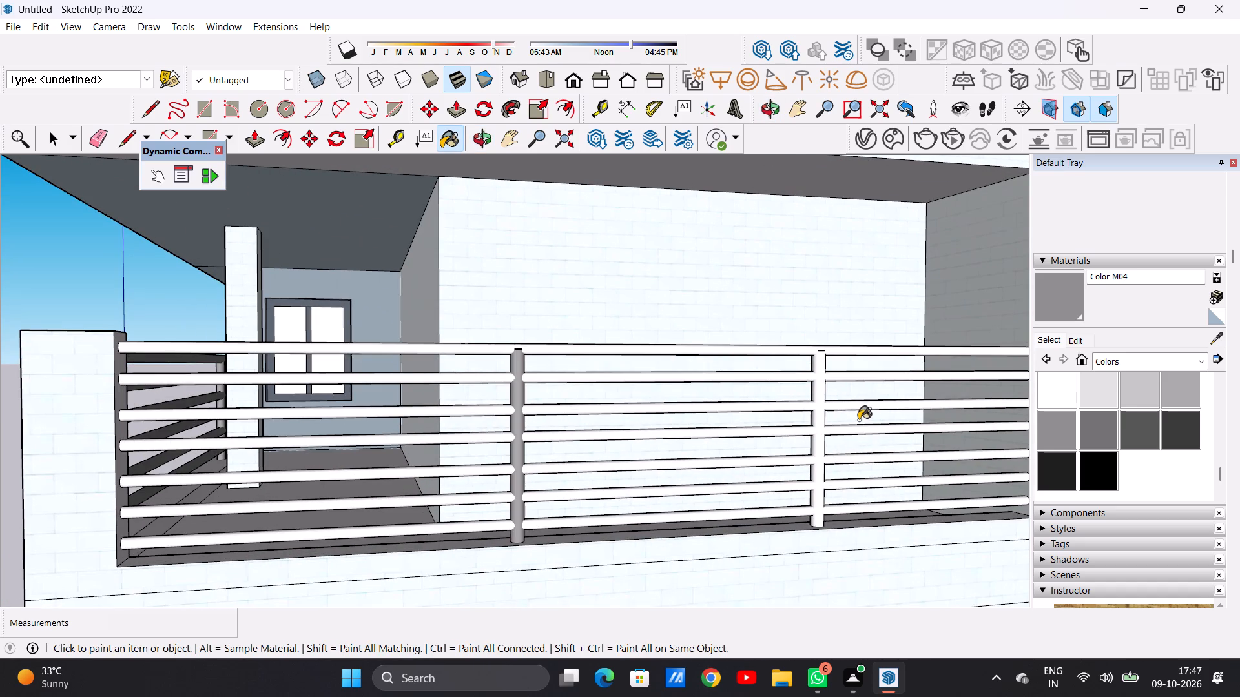
{"action": "left_click", "coordinate": [819, 422]}
{"action": "scroll", "coordinate": [468, 458], "scroll_direction": "down", "scroll_amount": 4}
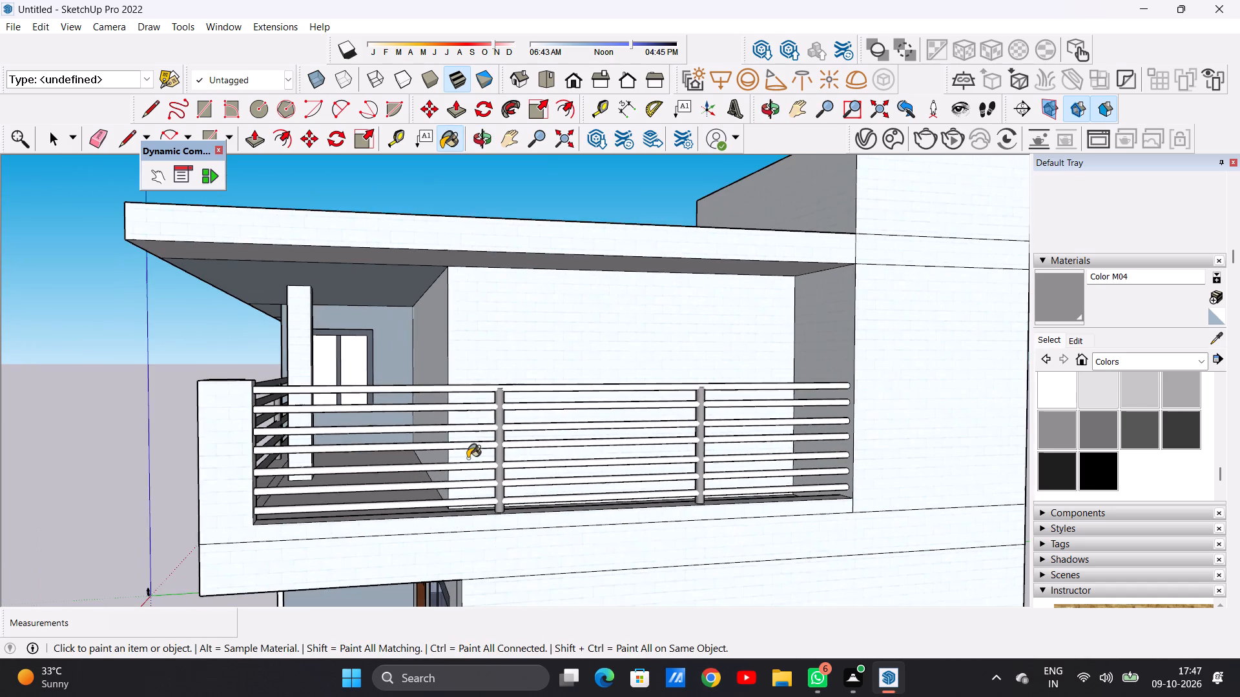
Paint the seven horizontal rails of the top-storey side balcony railing with Color M04.
{"action": "scroll", "coordinate": [389, 396], "scroll_direction": "up", "scroll_amount": 1}
{"action": "scroll", "coordinate": [389, 396], "scroll_direction": "down", "scroll_amount": 1}
{"action": "scroll", "coordinate": [389, 396], "scroll_direction": "up", "scroll_amount": 5}
{"action": "left_click", "coordinate": [358, 369]}
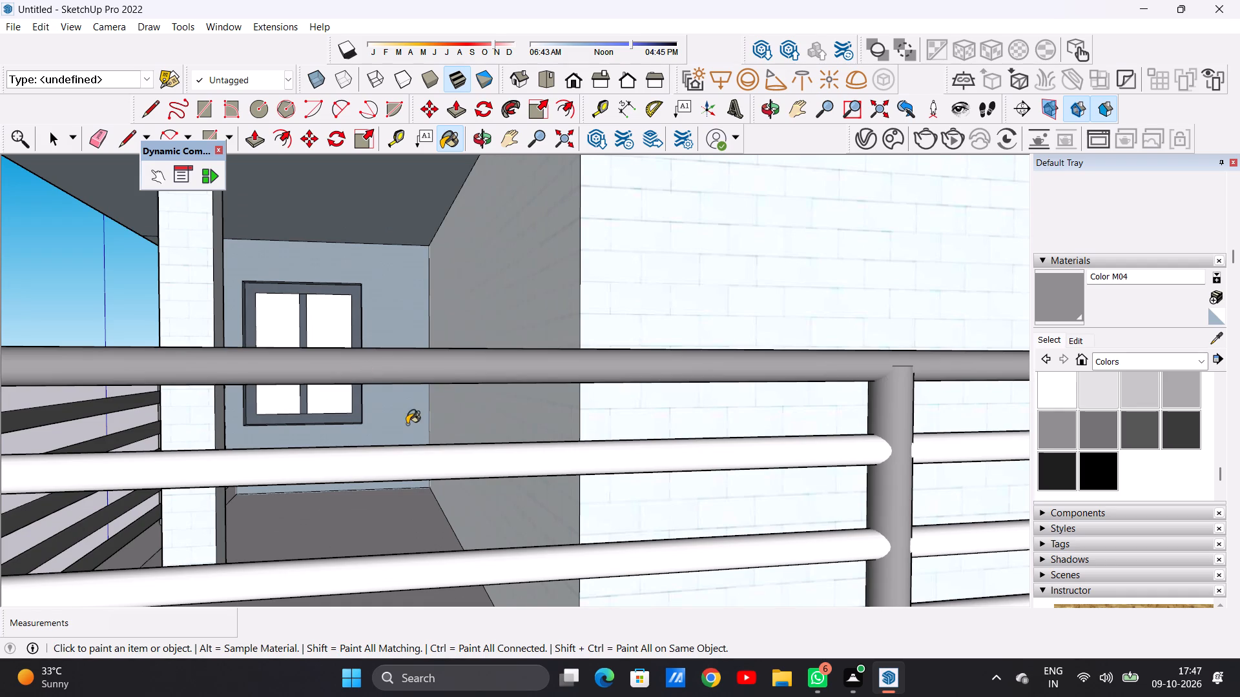
{"action": "left_click", "coordinate": [408, 460]}
{"action": "left_click", "coordinate": [525, 566]}
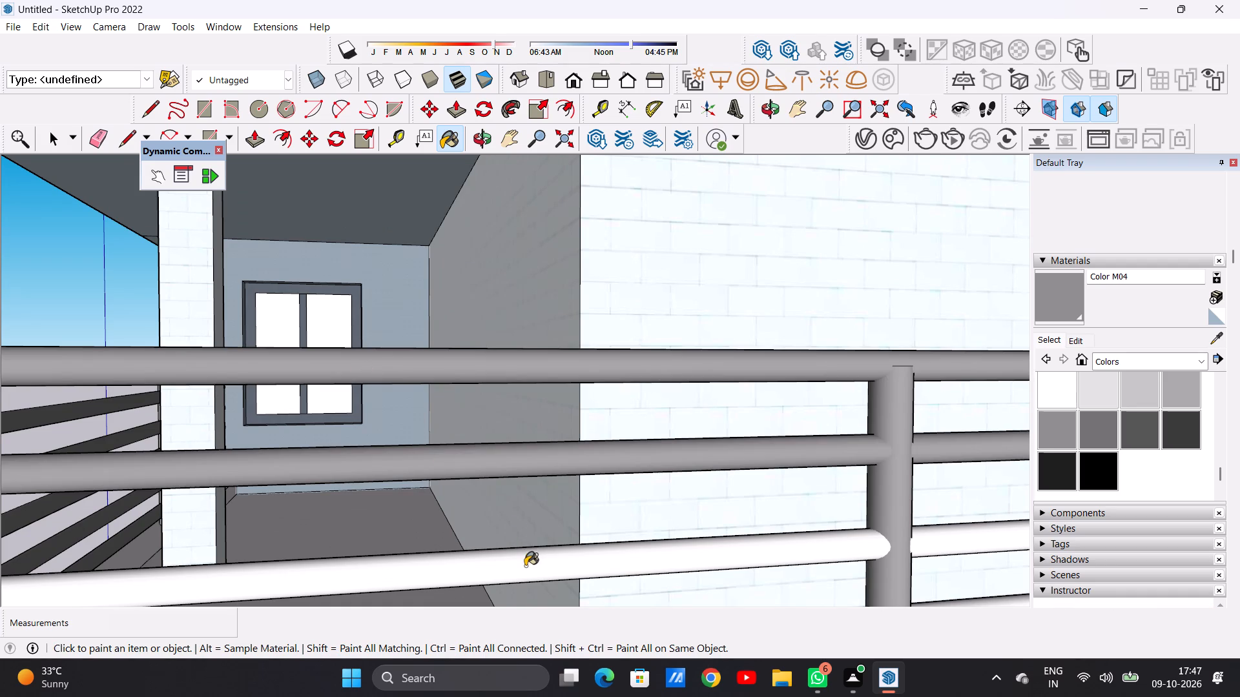
{"action": "scroll", "coordinate": [512, 428], "scroll_direction": "down", "scroll_amount": 12}
{"action": "scroll", "coordinate": [534, 478], "scroll_direction": "up", "scroll_amount": 12}
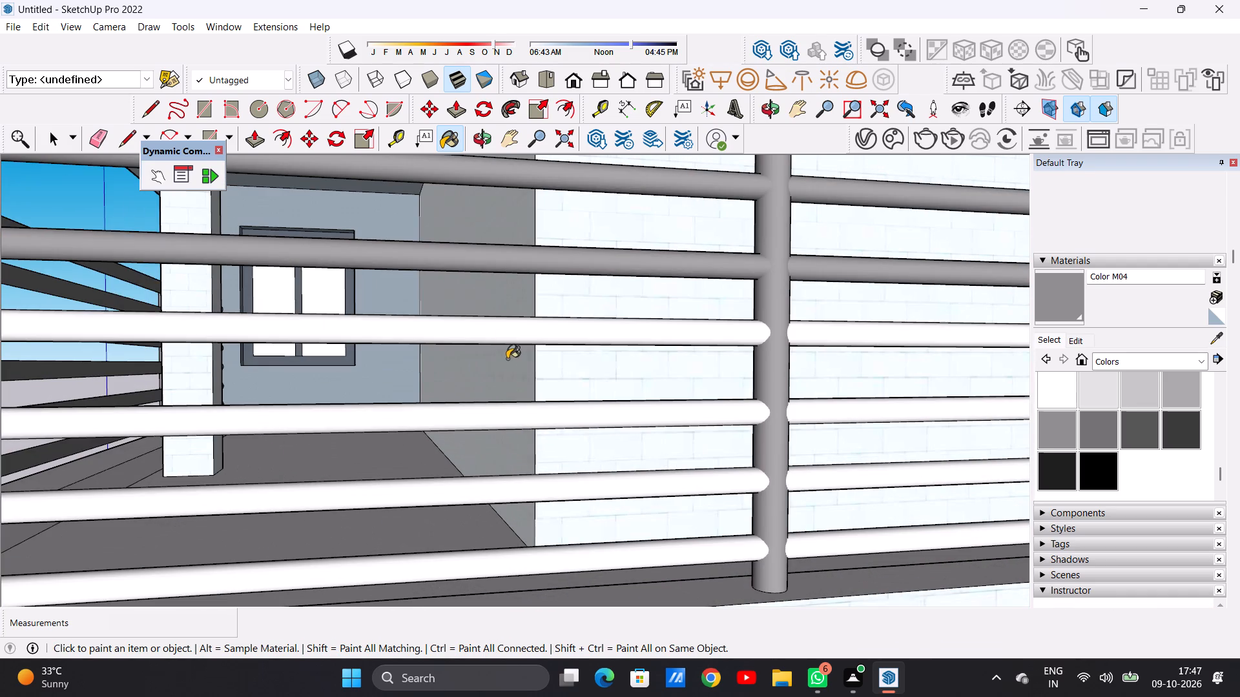
{"action": "left_click", "coordinate": [482, 338]}
{"action": "left_click", "coordinate": [495, 408]}
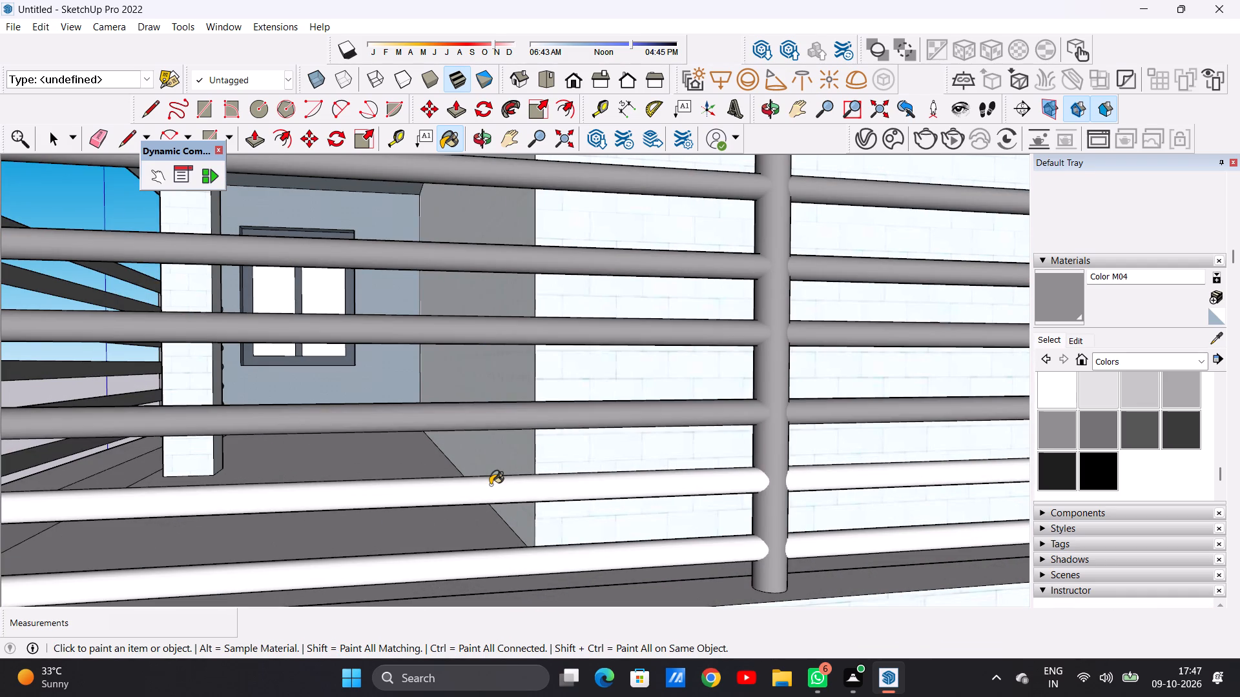
{"action": "left_click", "coordinate": [490, 485]}
{"action": "left_click", "coordinate": [525, 559]}
Examine the front facade and the repainted top-storey balcony railings from the front and from above.
{"action": "scroll", "coordinate": [553, 523], "scroll_direction": "down", "scroll_amount": 7}
{"action": "scroll", "coordinate": [557, 519], "scroll_direction": "down", "scroll_amount": 14}
{"action": "middle_click_drag", "start_coordinate": [470, 484], "coordinate": [893, 485]}
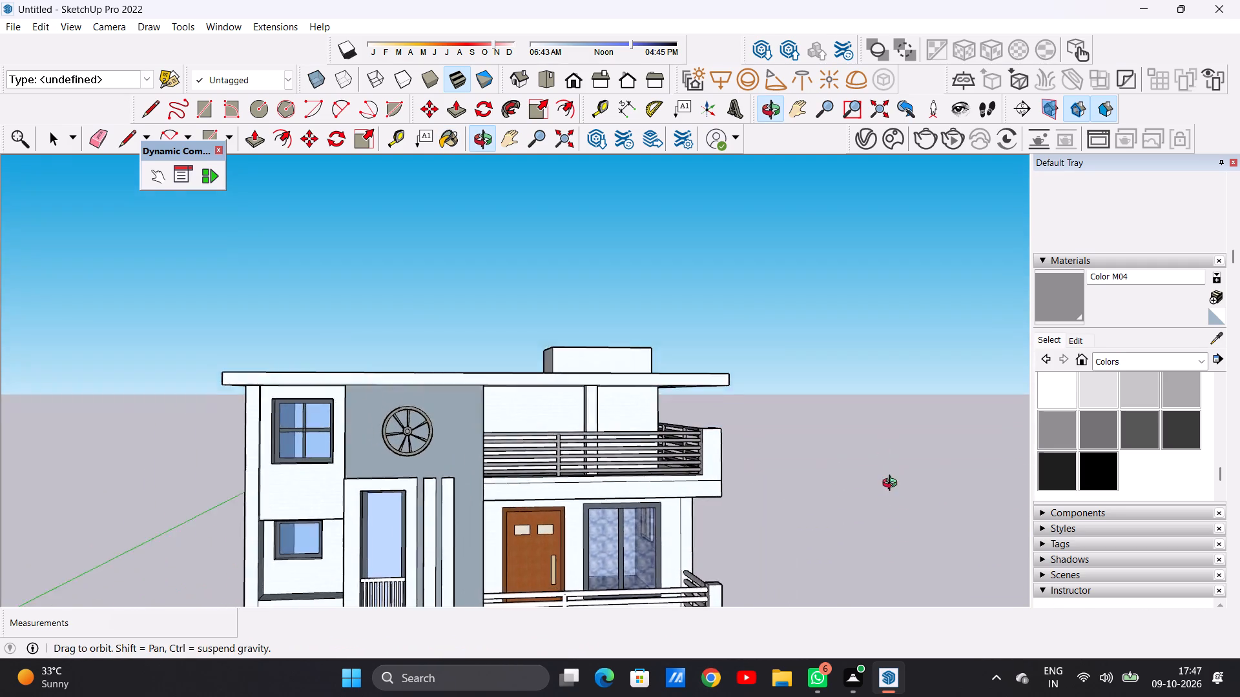
{"action": "middle_click_drag", "start_coordinate": [893, 485], "coordinate": [781, 556]}
{"action": "scroll", "coordinate": [684, 428], "scroll_direction": "down", "scroll_amount": 8}
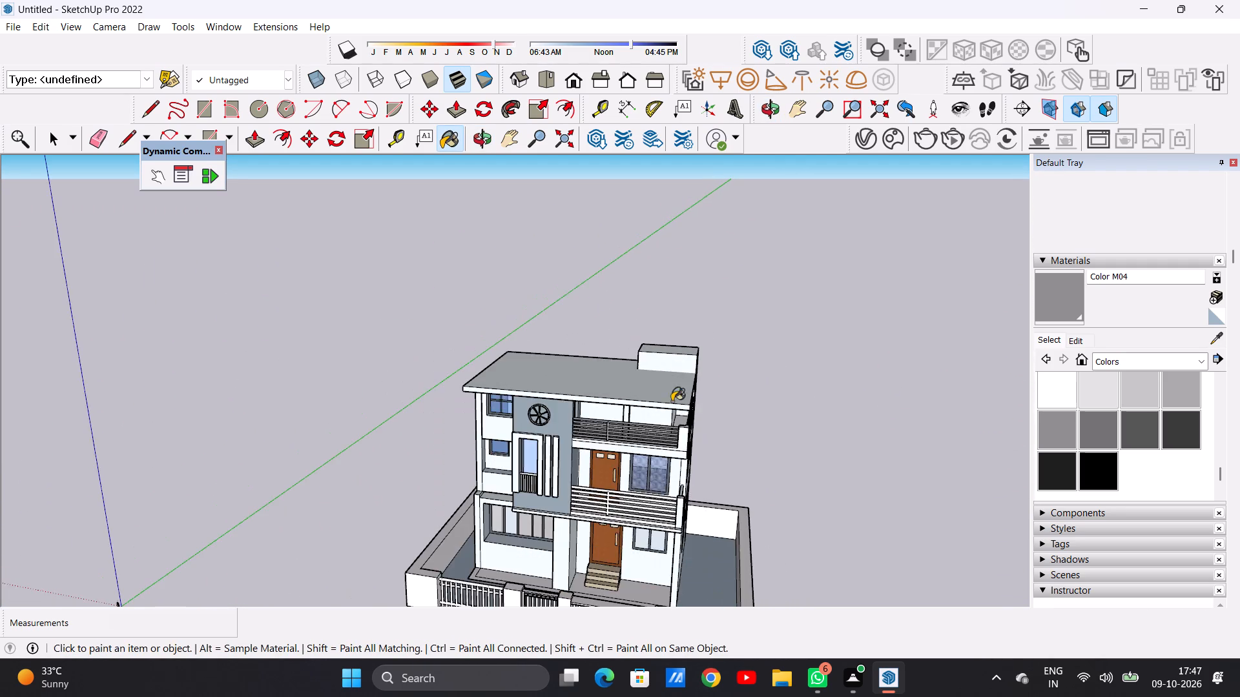
{"action": "scroll", "coordinate": [635, 543], "scroll_direction": "up", "scroll_amount": 6}
{"action": "middle_click_drag", "start_coordinate": [646, 476], "coordinate": [705, 422]}
{"action": "scroll", "coordinate": [650, 314], "scroll_direction": "up", "scroll_amount": 6}
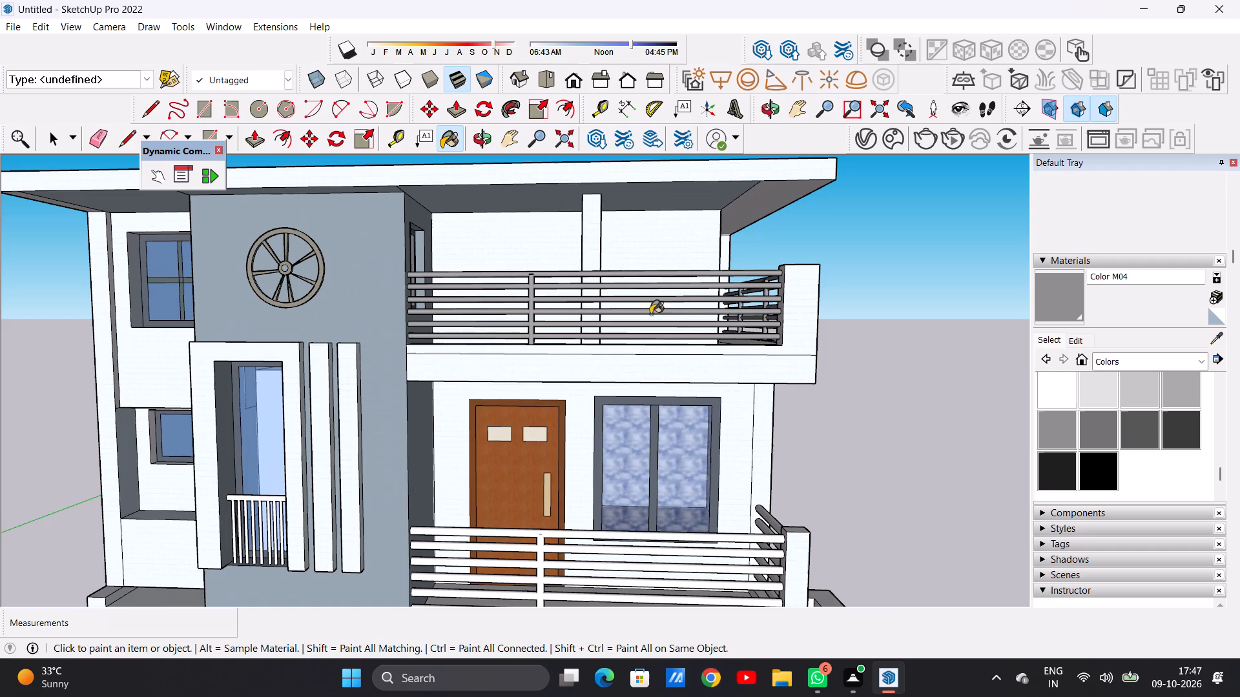
{"action": "middle_click_drag", "start_coordinate": [669, 301], "coordinate": [466, 463]}
{"action": "scroll", "coordinate": [588, 413], "scroll_direction": "up", "scroll_amount": 7}
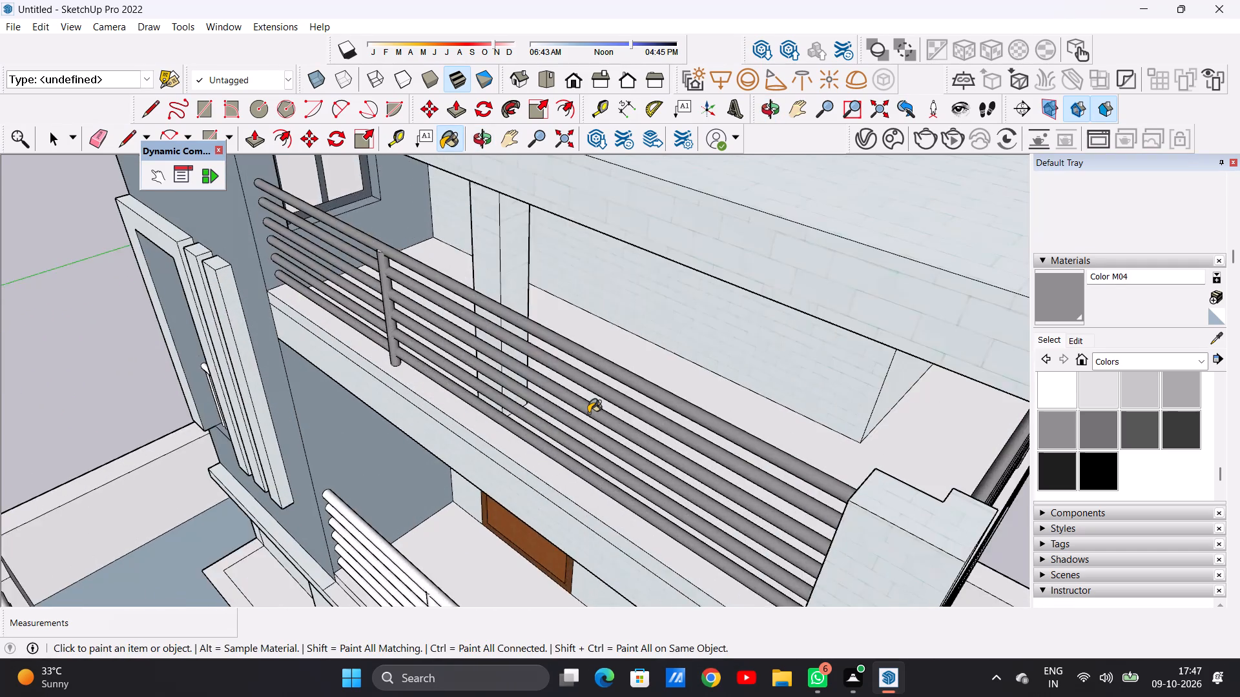
{"action": "scroll", "coordinate": [588, 413], "scroll_direction": "up", "scroll_amount": 7}
{"action": "scroll", "coordinate": [573, 425], "scroll_direction": "down", "scroll_amount": 20}
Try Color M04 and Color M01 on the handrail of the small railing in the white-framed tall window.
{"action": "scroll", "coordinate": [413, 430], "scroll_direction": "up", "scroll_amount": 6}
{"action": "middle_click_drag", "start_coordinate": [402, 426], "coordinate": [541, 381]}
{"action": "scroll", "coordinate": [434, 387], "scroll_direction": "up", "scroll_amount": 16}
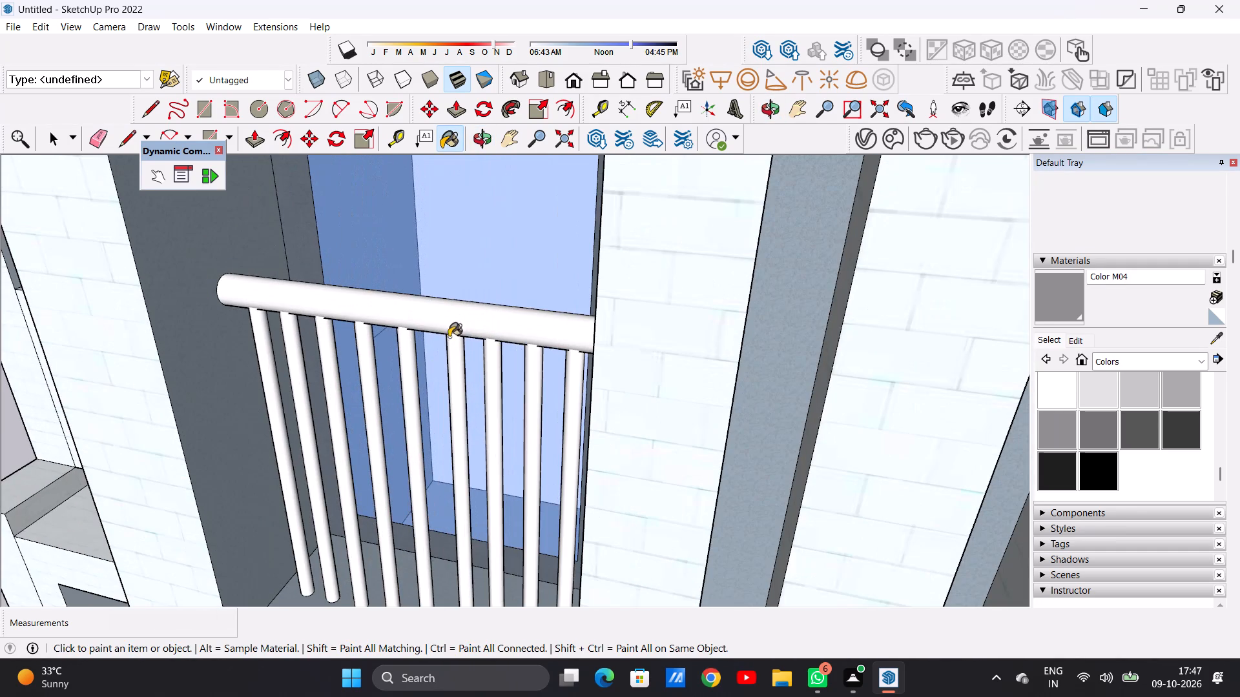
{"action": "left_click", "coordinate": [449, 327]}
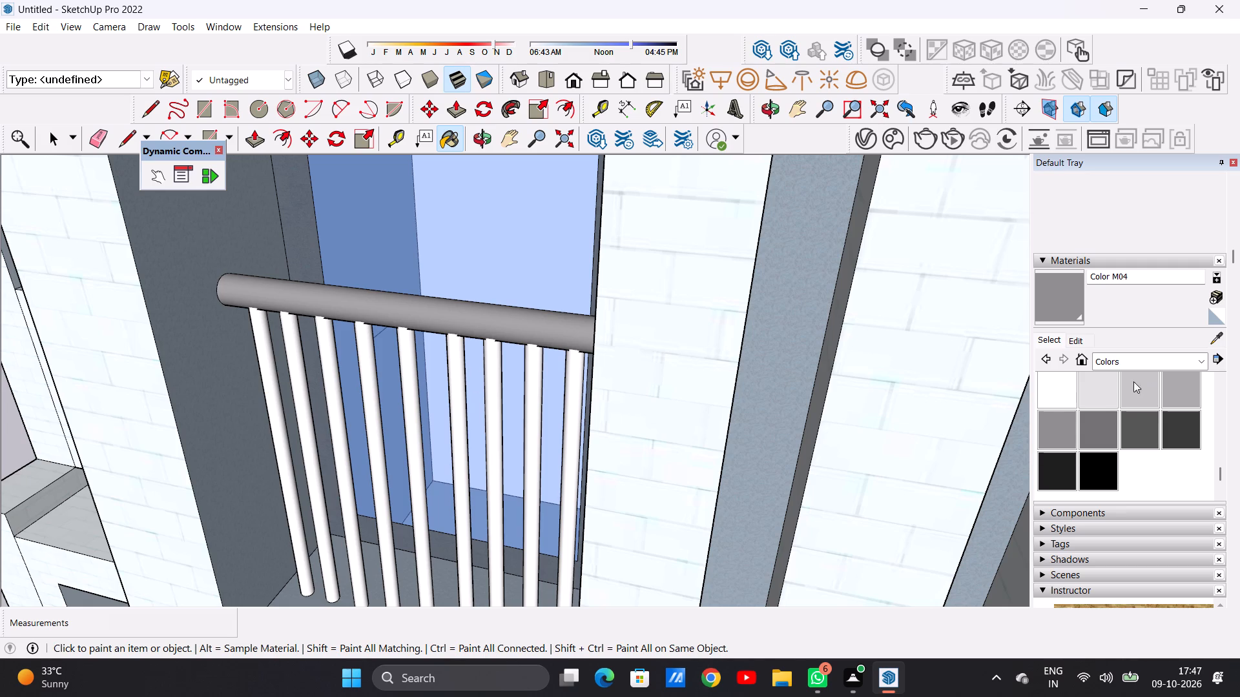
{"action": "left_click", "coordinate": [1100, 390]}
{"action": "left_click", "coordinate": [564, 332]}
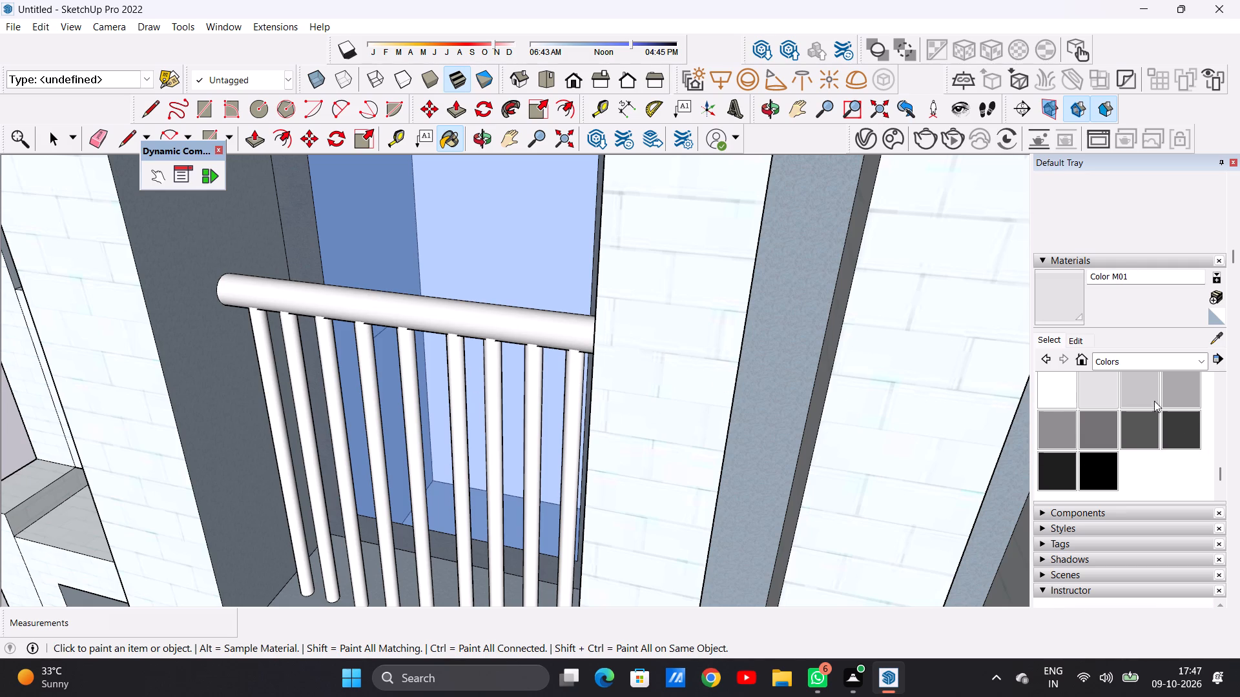
Choose Color M03 and paint the handrail and nine vertical bars of the small tall-window railing.
{"action": "left_click", "coordinate": [1175, 387]}
{"action": "scroll", "coordinate": [503, 327], "scroll_direction": "up", "scroll_amount": 4}
{"action": "left_click", "coordinate": [503, 326]}
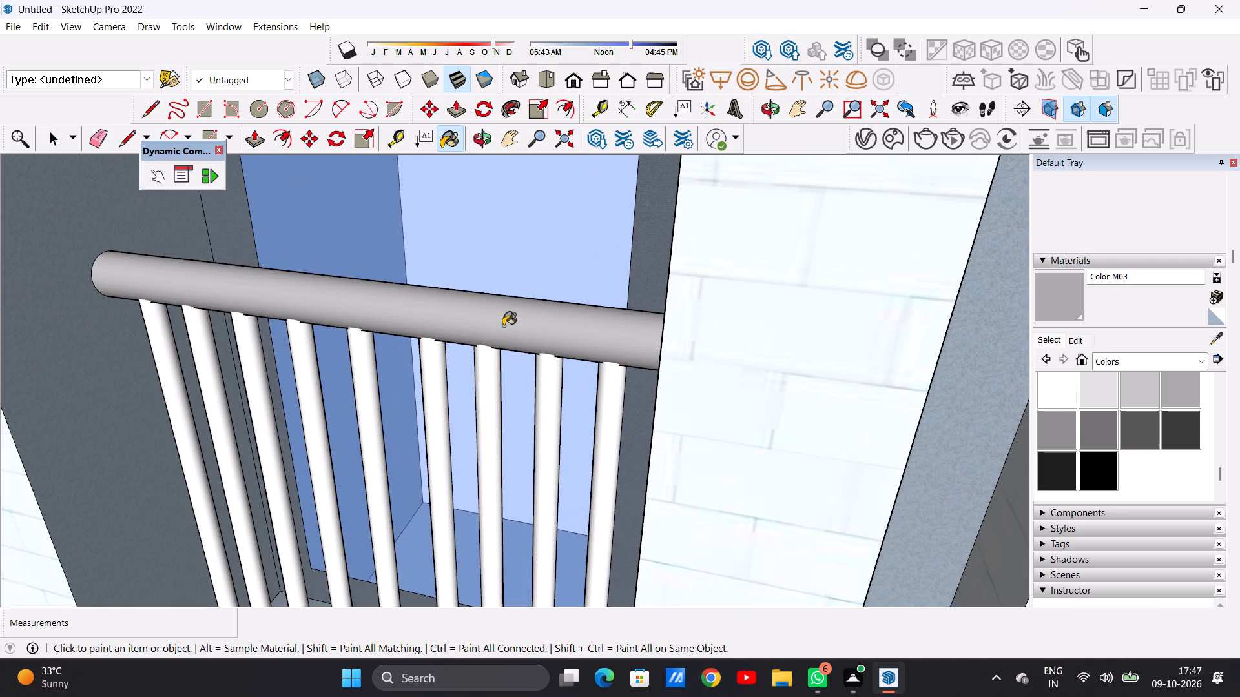
{"action": "left_click", "coordinate": [487, 388]}
{"action": "left_click", "coordinate": [539, 389]}
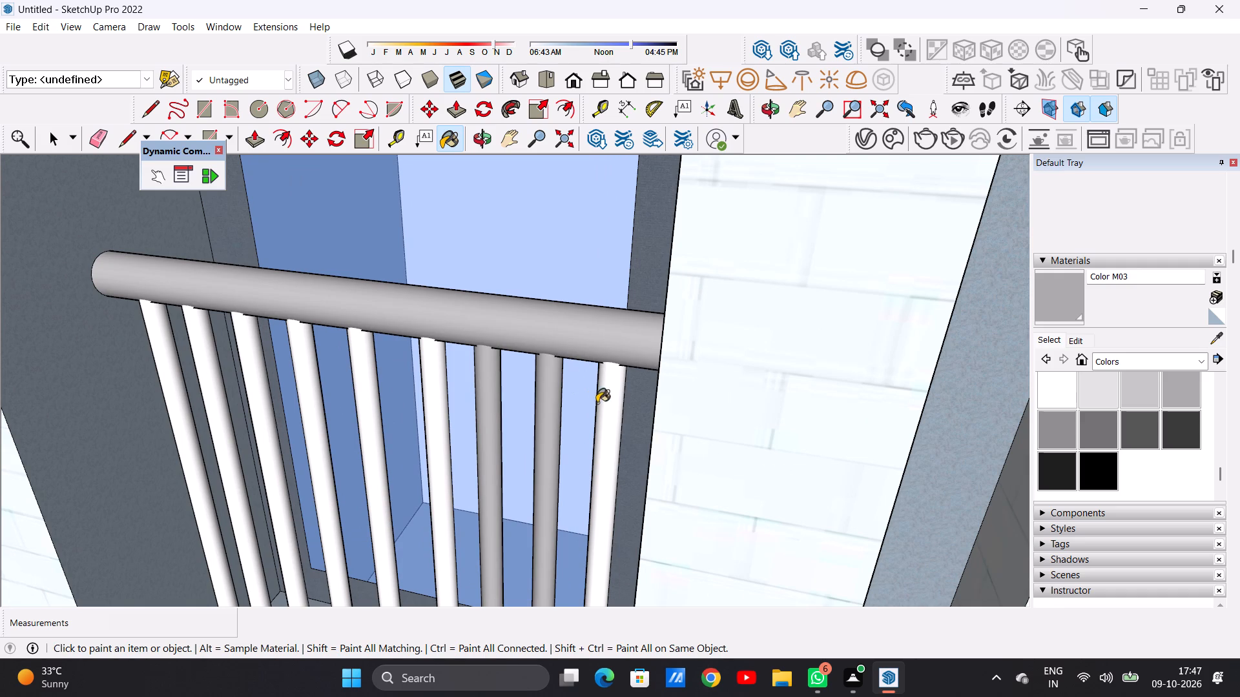
{"action": "left_click", "coordinate": [603, 407]}
{"action": "left_click", "coordinate": [442, 403]}
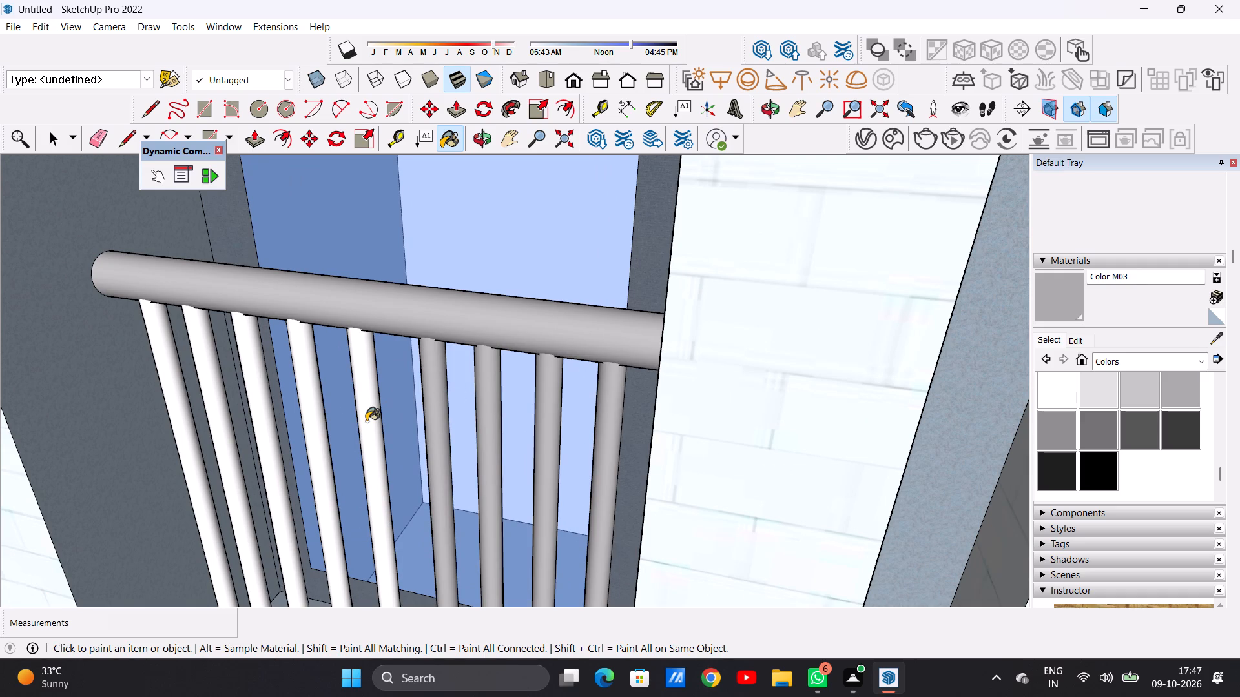
{"action": "left_click", "coordinate": [366, 421]}
{"action": "left_click", "coordinate": [307, 423]}
{"action": "left_click", "coordinate": [257, 429]}
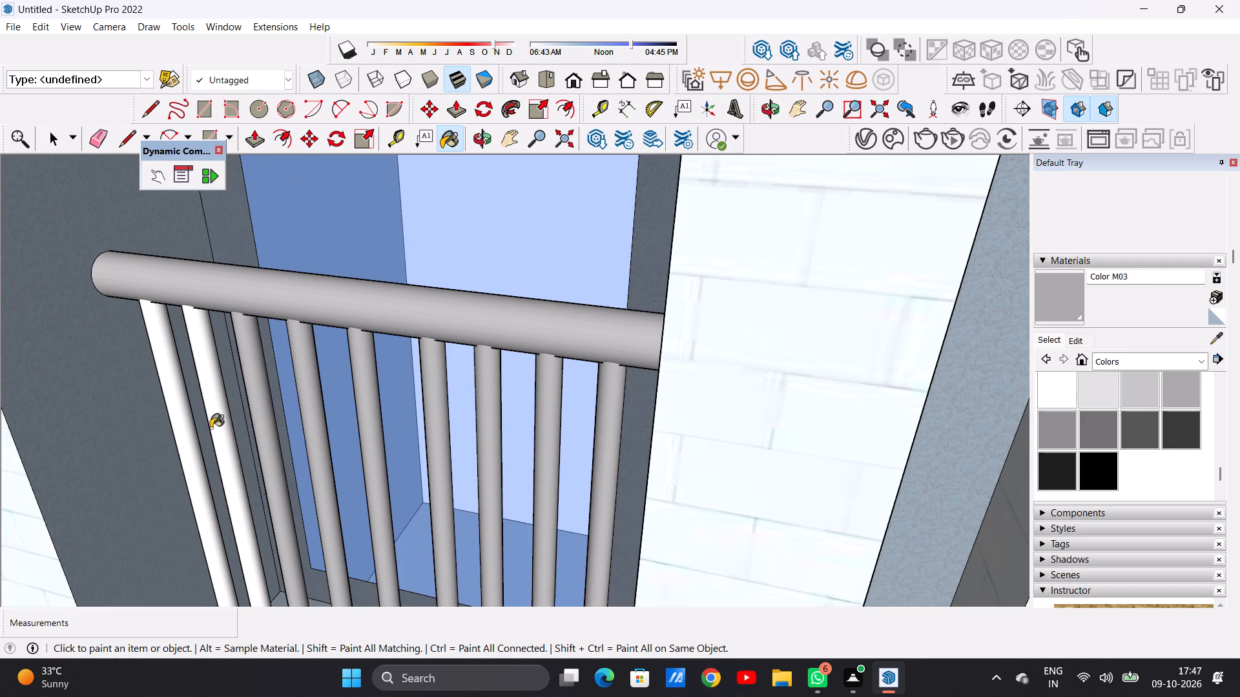
{"action": "left_click", "coordinate": [213, 426]}
{"action": "left_click", "coordinate": [178, 432]}
Choose Color M05 and paint the top-storey balcony's outer front and side parapet faces and the top of its corner pillar.
{"action": "scroll", "coordinate": [419, 438], "scroll_direction": "down", "scroll_amount": 6}
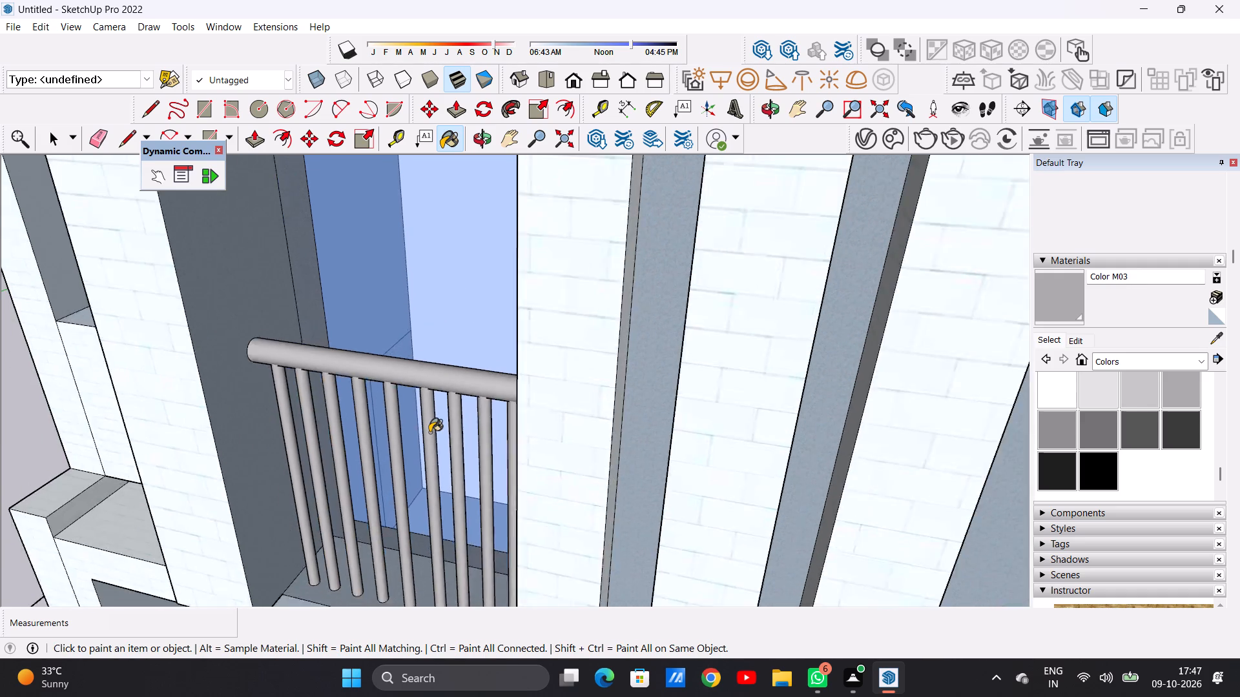
{"action": "scroll", "coordinate": [429, 432], "scroll_direction": "down", "scroll_amount": 20}
{"action": "scroll", "coordinate": [429, 432], "scroll_direction": "down", "scroll_amount": 3}
{"action": "scroll", "coordinate": [651, 481], "scroll_direction": "up", "scroll_amount": 6}
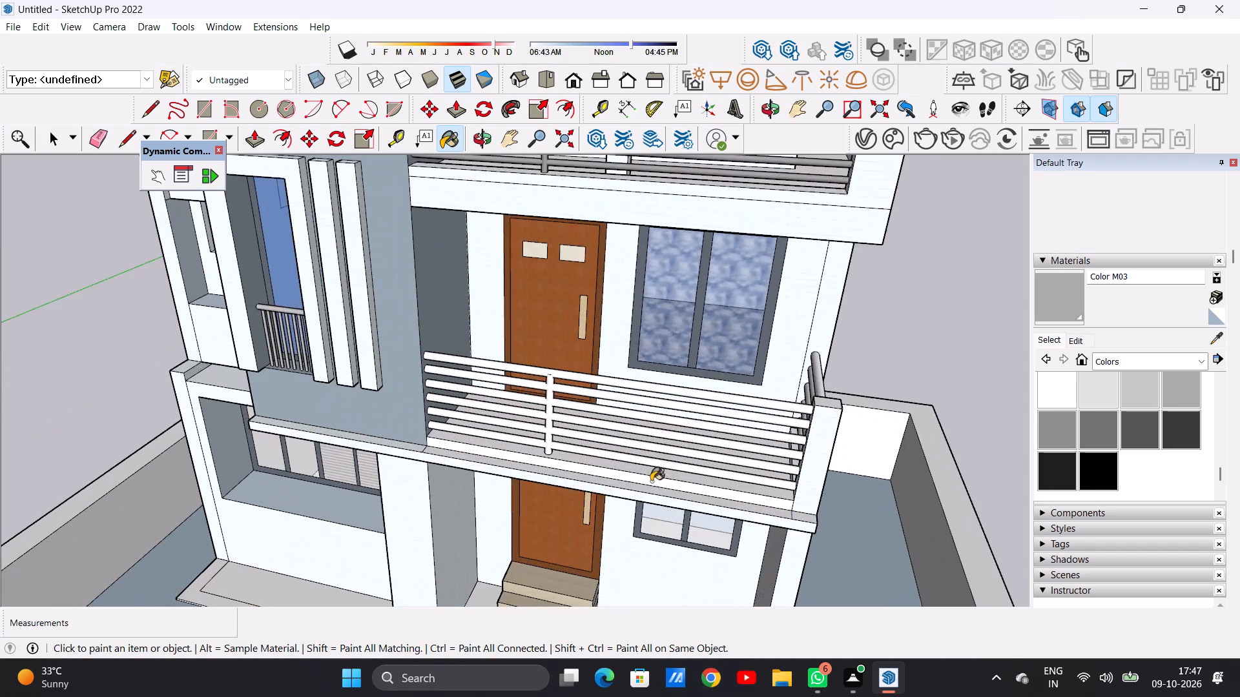
{"action": "scroll", "coordinate": [659, 497], "scroll_direction": "up", "scroll_amount": 1}
{"action": "middle_click_drag", "start_coordinate": [658, 497], "coordinate": [634, 438]}
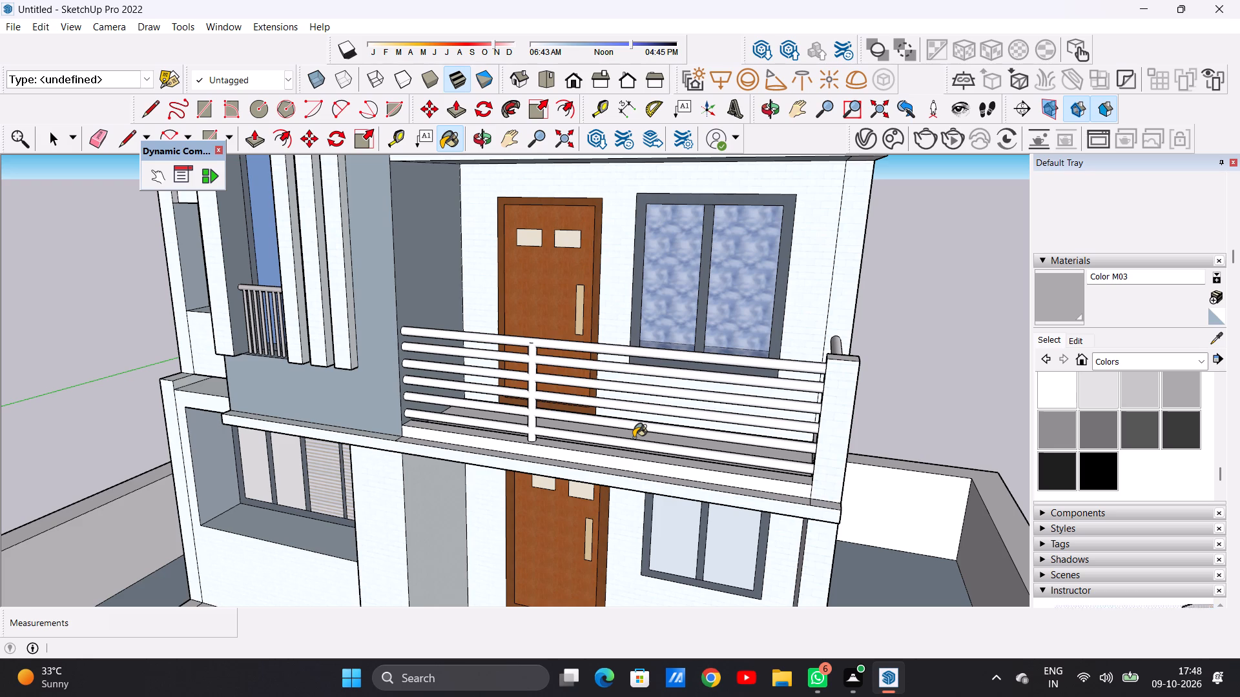
{"action": "scroll", "coordinate": [576, 398], "scroll_direction": "down", "scroll_amount": 11}
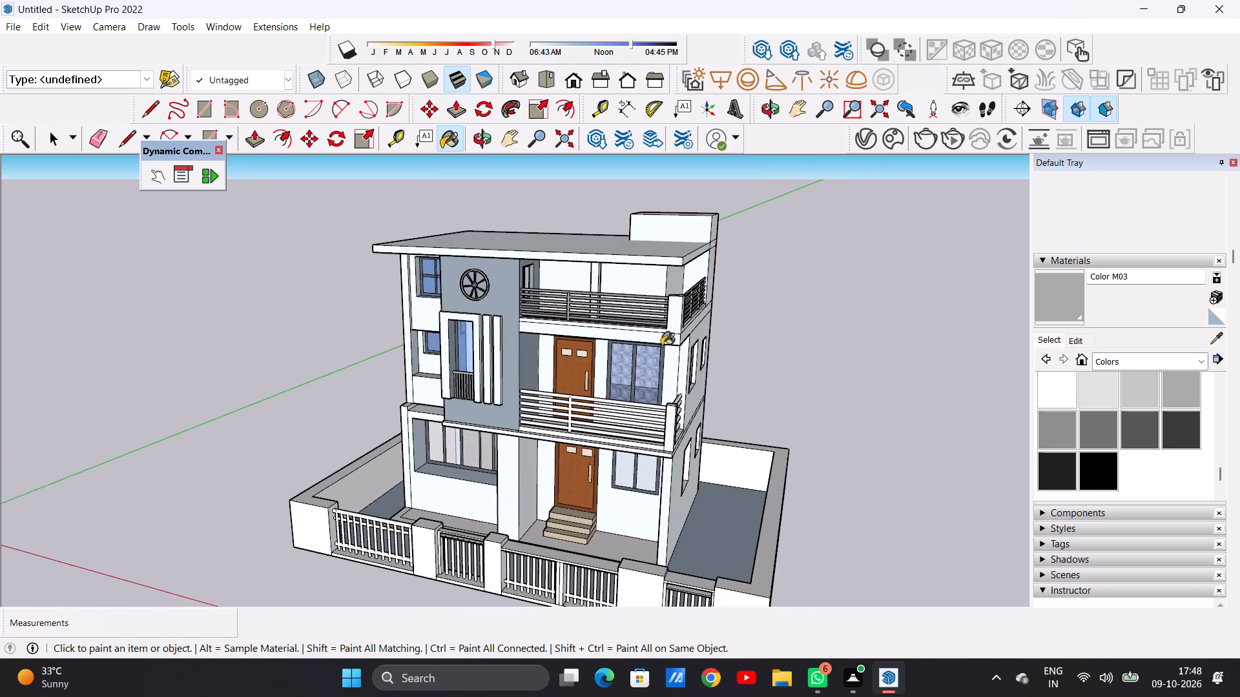
{"action": "scroll", "coordinate": [668, 328], "scroll_direction": "up", "scroll_amount": 16}
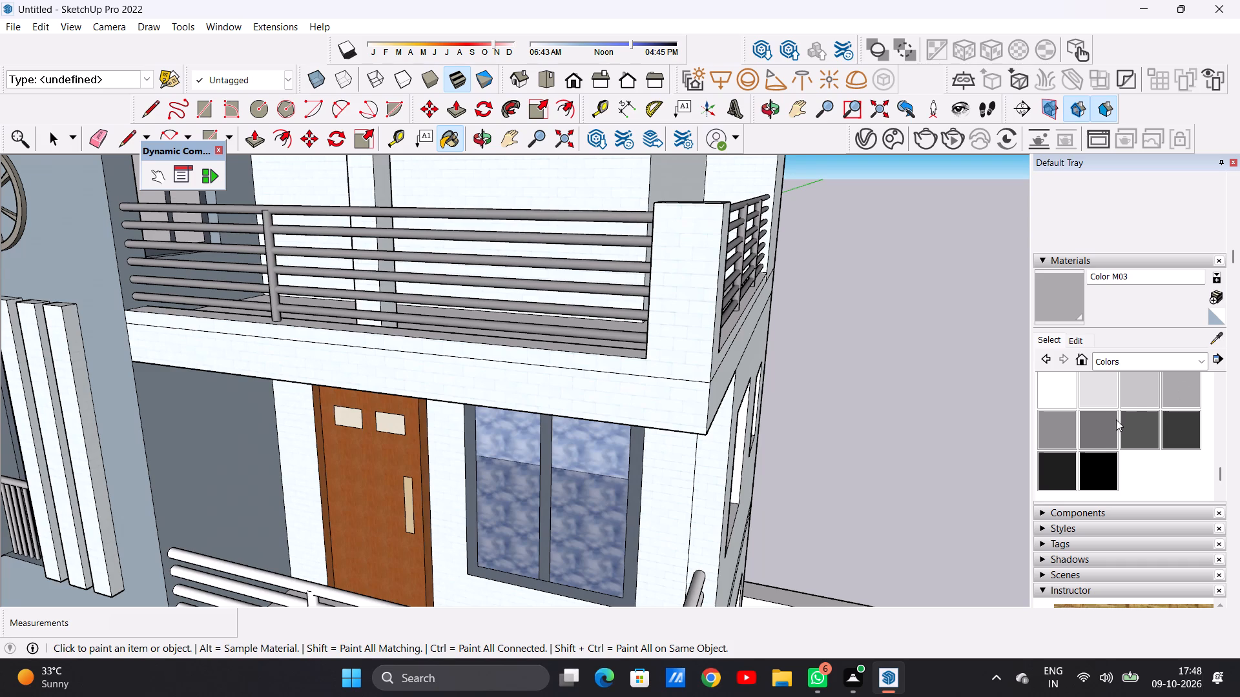
{"action": "left_click", "coordinate": [1097, 434]}
{"action": "left_click_drag", "start_coordinate": [697, 296], "coordinate": [672, 300]}
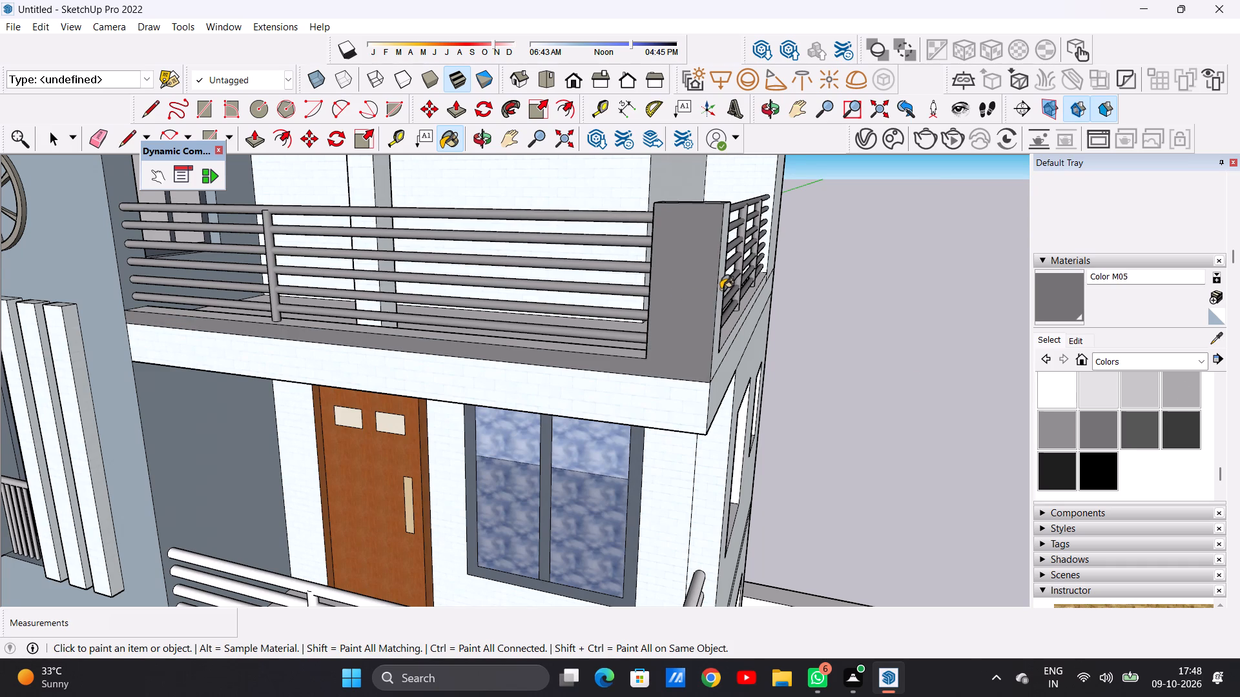
{"action": "middle_click_drag", "start_coordinate": [713, 300], "coordinate": [572, 334]}
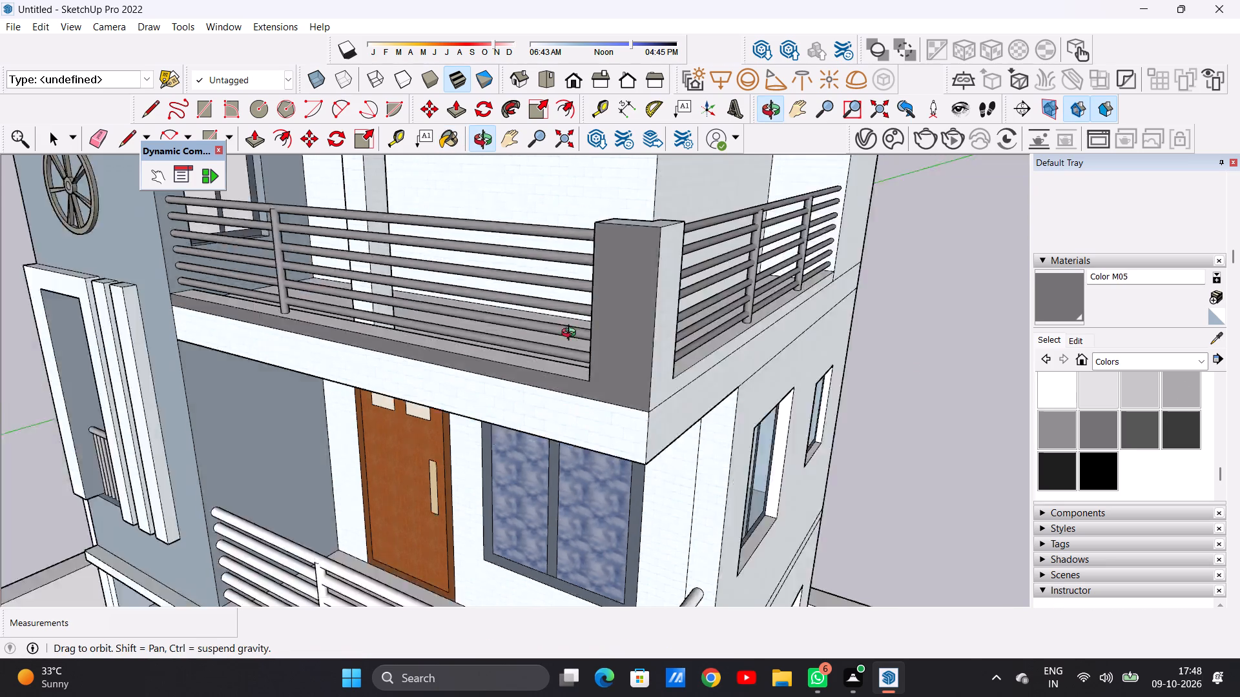
{"action": "middle_click_drag", "start_coordinate": [572, 334], "coordinate": [543, 341]}
{"action": "scroll", "coordinate": [545, 336], "scroll_direction": "up", "scroll_amount": 4}
{"action": "left_click", "coordinate": [530, 335]}
{"action": "left_click", "coordinate": [486, 223]}
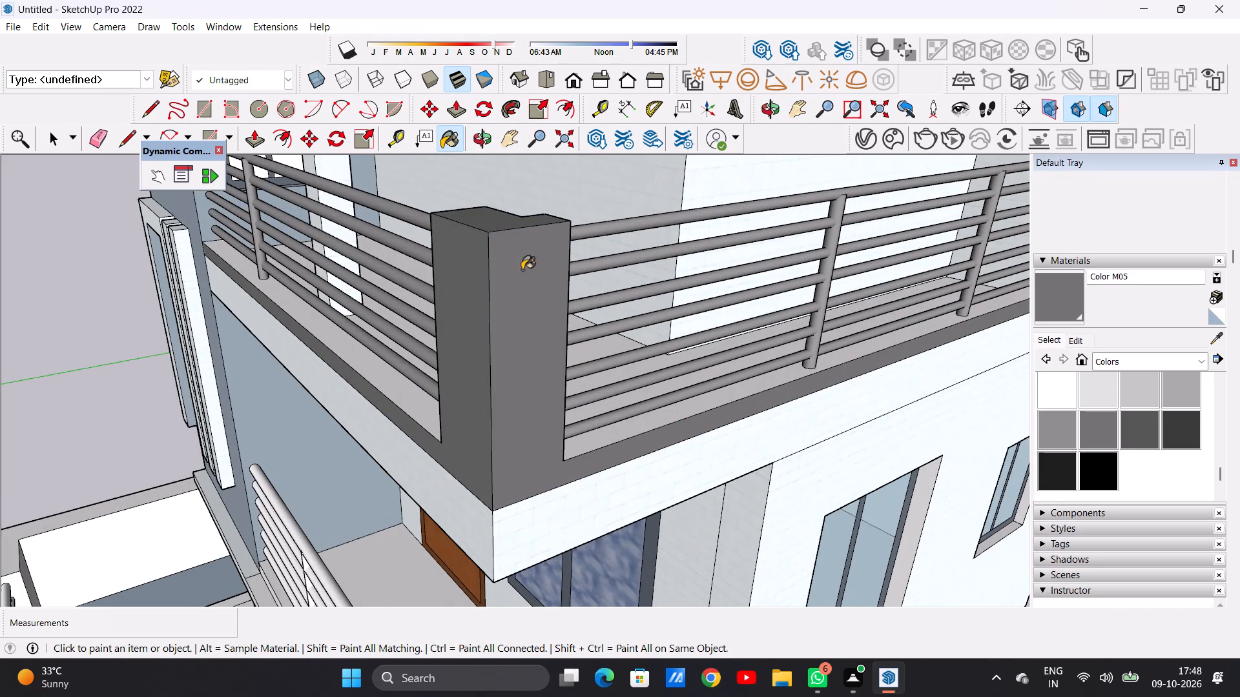
Paint the parapet ledges beneath the front and side railings of the top-storey balcony with Color M05.
{"action": "scroll", "coordinate": [553, 310], "scroll_direction": "down", "scroll_amount": 12}
{"action": "middle_click_drag", "start_coordinate": [473, 309], "coordinate": [780, 352]}
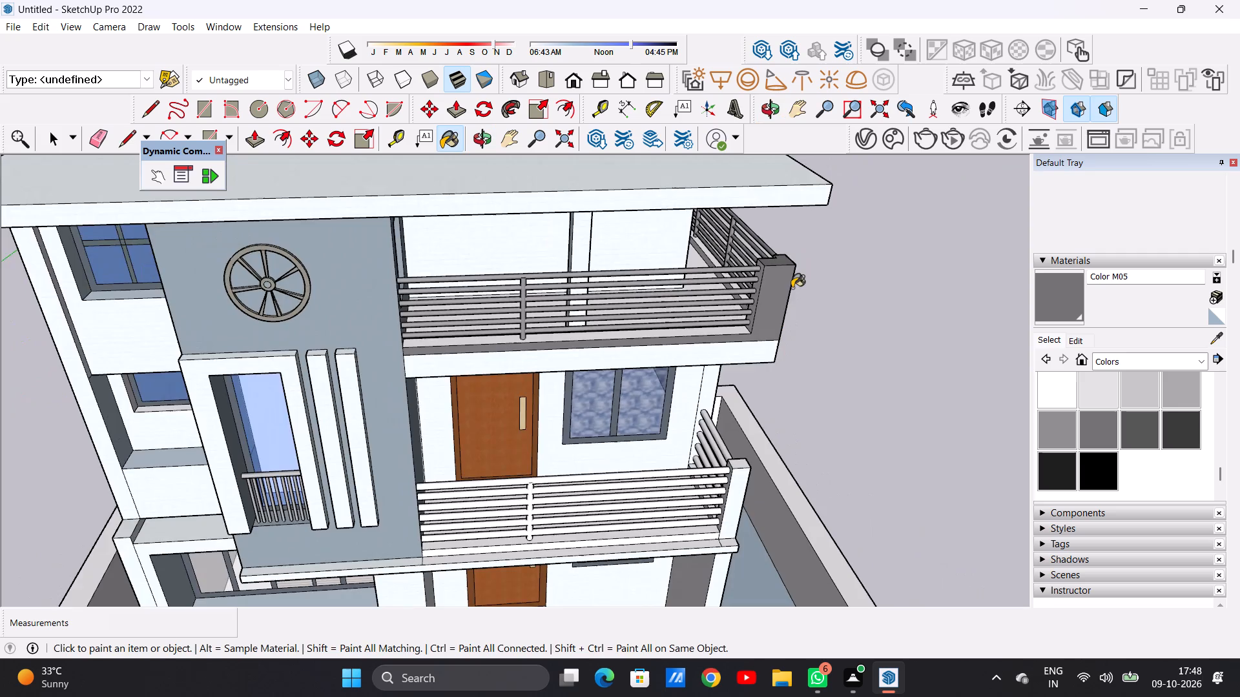
{"action": "scroll", "coordinate": [780, 265], "scroll_direction": "up", "scroll_amount": 5}
{"action": "middle_click_drag", "start_coordinate": [698, 270], "coordinate": [825, 314]}
{"action": "scroll", "coordinate": [763, 261], "scroll_direction": "up", "scroll_amount": 13}
{"action": "scroll", "coordinate": [677, 380], "scroll_direction": "down", "scroll_amount": 4}
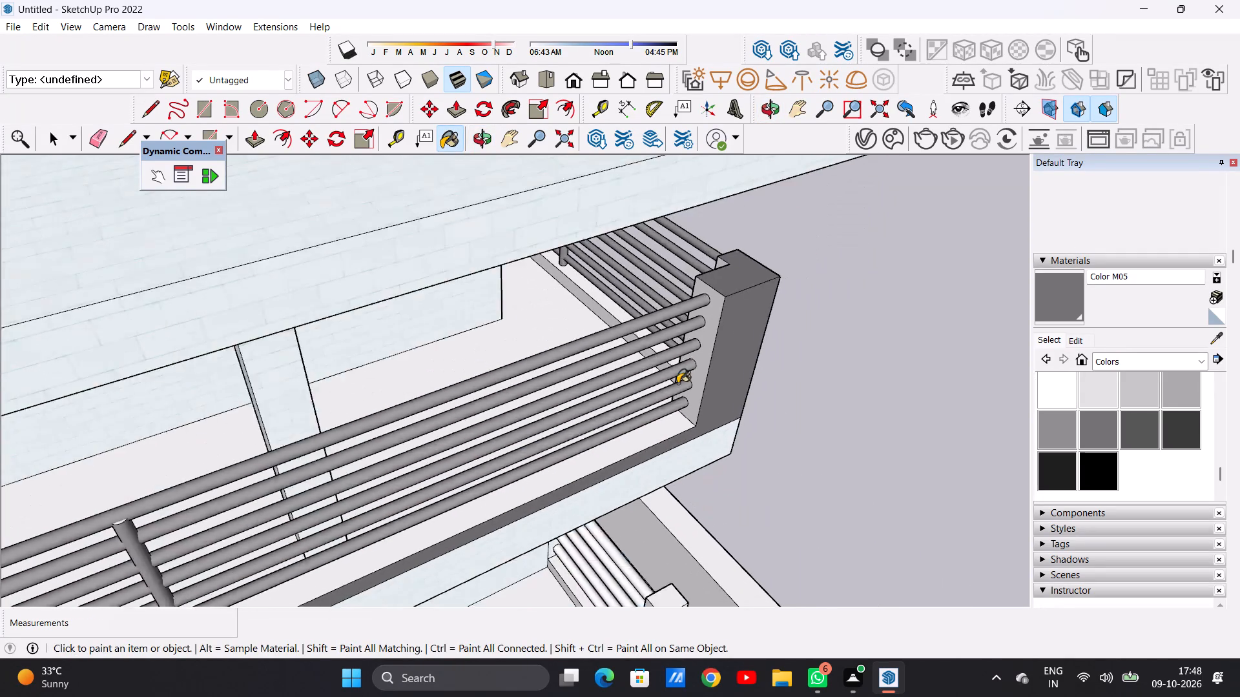
{"action": "scroll", "coordinate": [677, 383], "scroll_direction": "down", "scroll_amount": 14}
{"action": "middle_click_drag", "start_coordinate": [616, 432], "coordinate": [485, 320]}
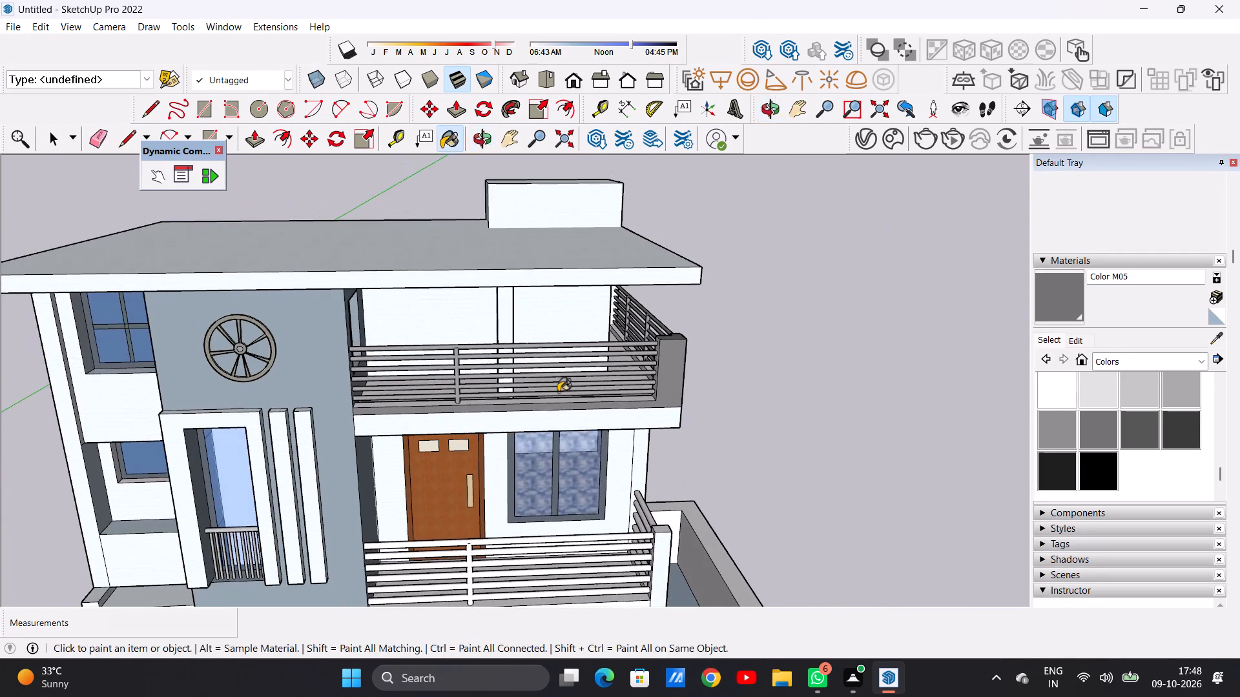
{"action": "scroll", "coordinate": [654, 452], "scroll_direction": "down", "scroll_amount": 8}
{"action": "middle_click_drag", "start_coordinate": [612, 467], "coordinate": [605, 524]}
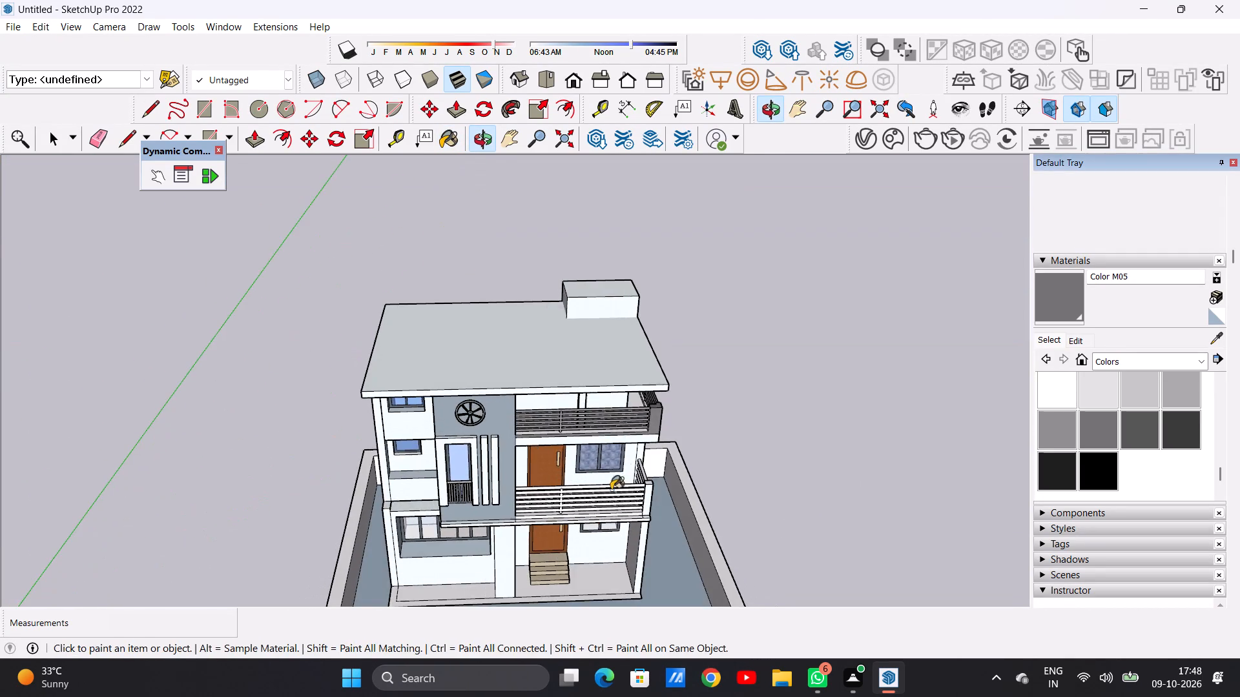
{"action": "scroll", "coordinate": [668, 419], "scroll_direction": "up", "scroll_amount": 20}
{"action": "scroll", "coordinate": [668, 419], "scroll_direction": "up", "scroll_amount": 1}
{"action": "left_click", "coordinate": [608, 436]}
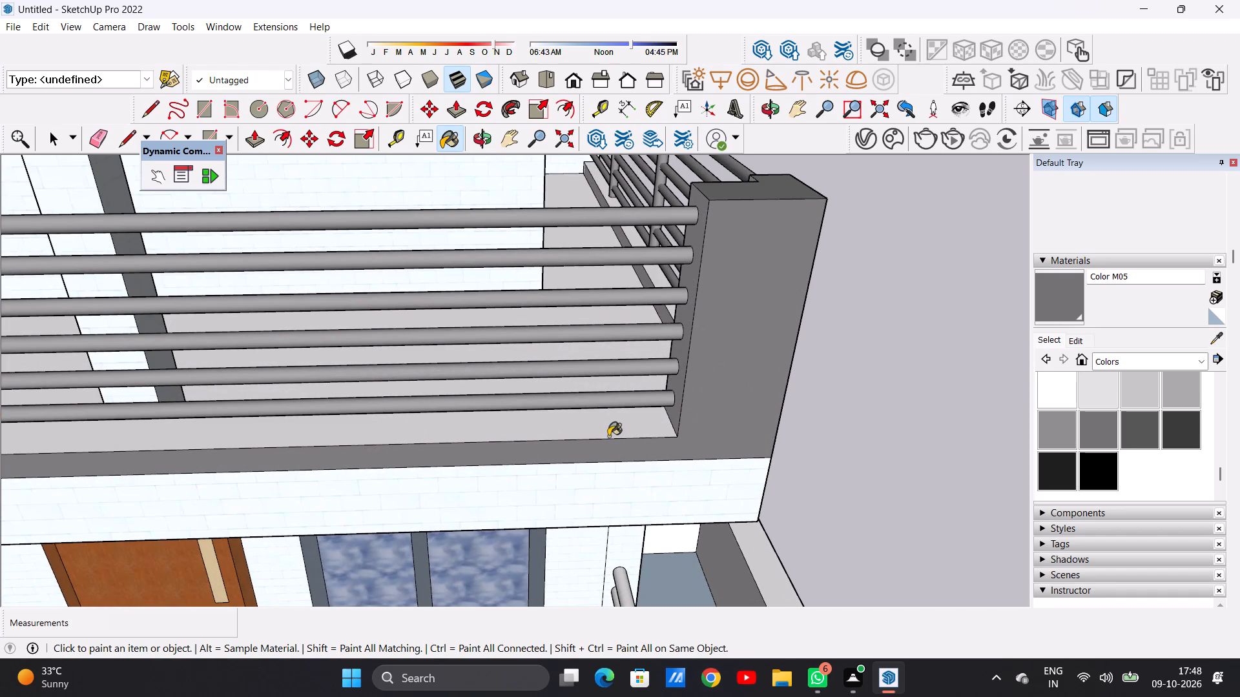
{"action": "scroll", "coordinate": [625, 450], "scroll_direction": "down", "scroll_amount": 12}
{"action": "middle_click_drag", "start_coordinate": [679, 405], "coordinate": [408, 429]}
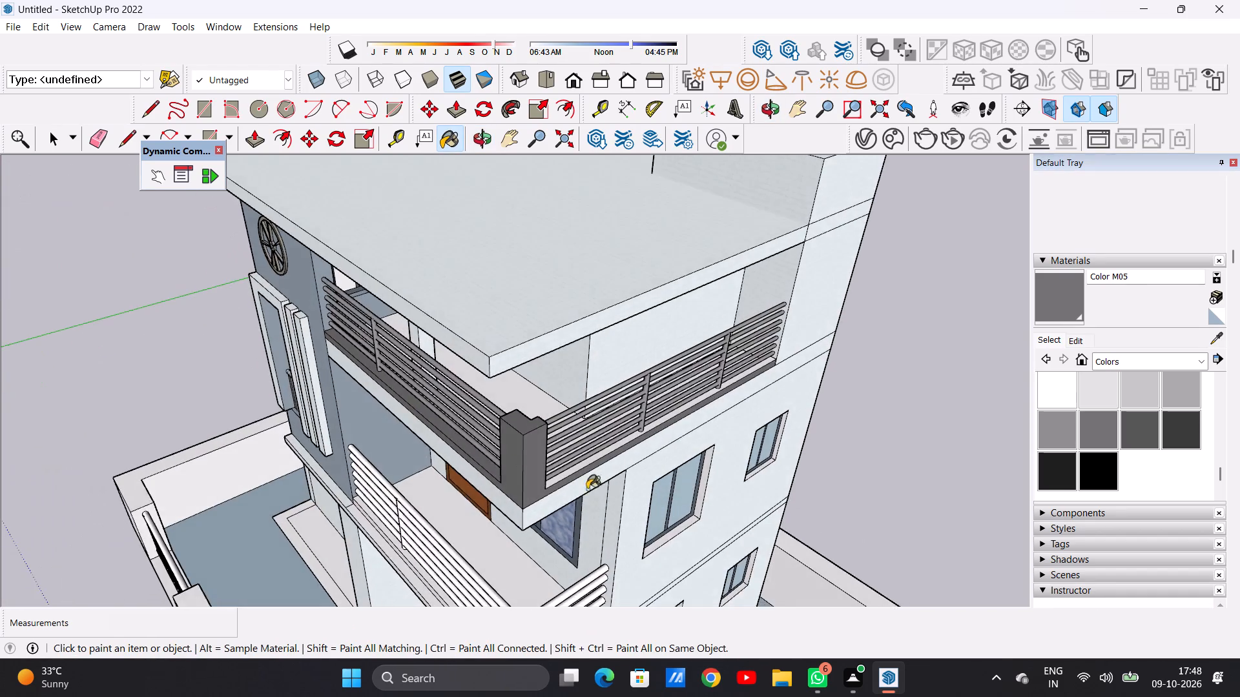
{"action": "scroll", "coordinate": [589, 479], "scroll_direction": "up", "scroll_amount": 17}
{"action": "left_click", "coordinate": [517, 491]}
{"action": "scroll", "coordinate": [531, 498], "scroll_direction": "down", "scroll_amount": 7}
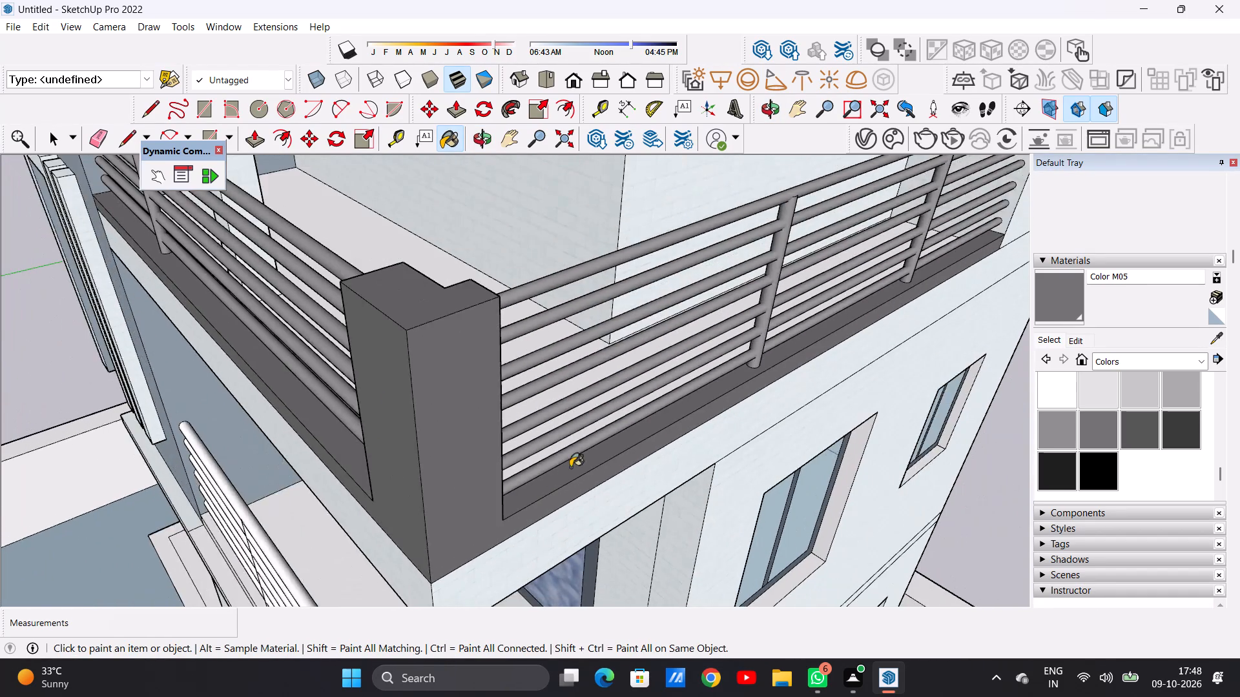
Paint the remaining inner faces of the top-storey balcony's corner pillar, next to the rail ends, with Color M05.
{"action": "scroll", "coordinate": [570, 467], "scroll_direction": "down", "scroll_amount": 12}
{"action": "middle_click_drag", "start_coordinate": [608, 381], "coordinate": [320, 409]}
{"action": "scroll", "coordinate": [316, 361], "scroll_direction": "up", "scroll_amount": 8}
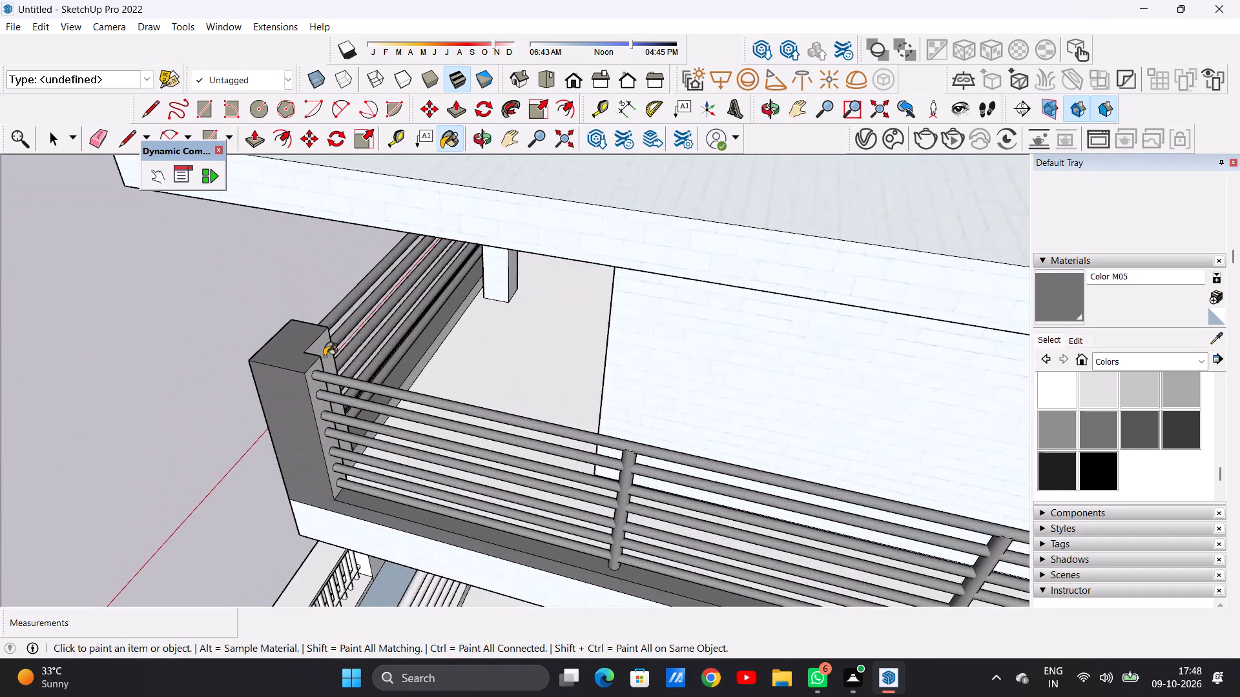
{"action": "scroll", "coordinate": [324, 356], "scroll_direction": "up", "scroll_amount": 6}
{"action": "left_click", "coordinate": [324, 356]}
{"action": "left_click", "coordinate": [304, 390]}
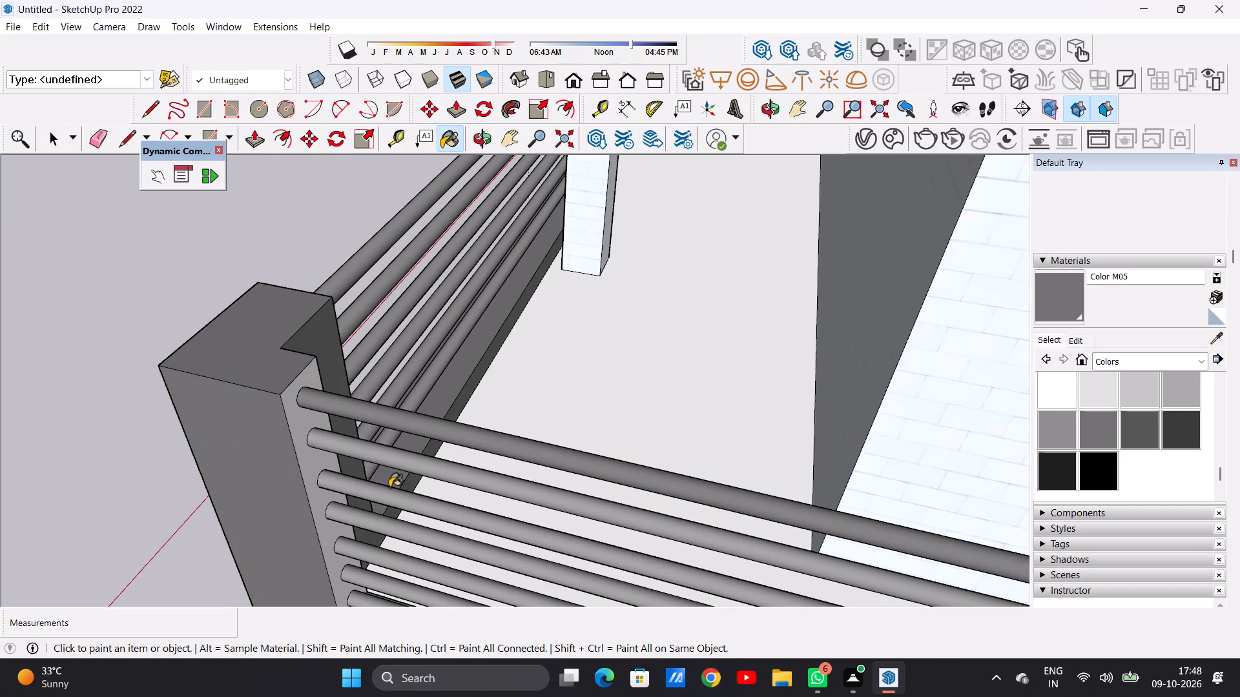
{"action": "scroll", "coordinate": [289, 416], "scroll_direction": "up", "scroll_amount": 4}
{"action": "left_click", "coordinate": [293, 408]}
{"action": "scroll", "coordinate": [332, 459], "scroll_direction": "down", "scroll_amount": 3}
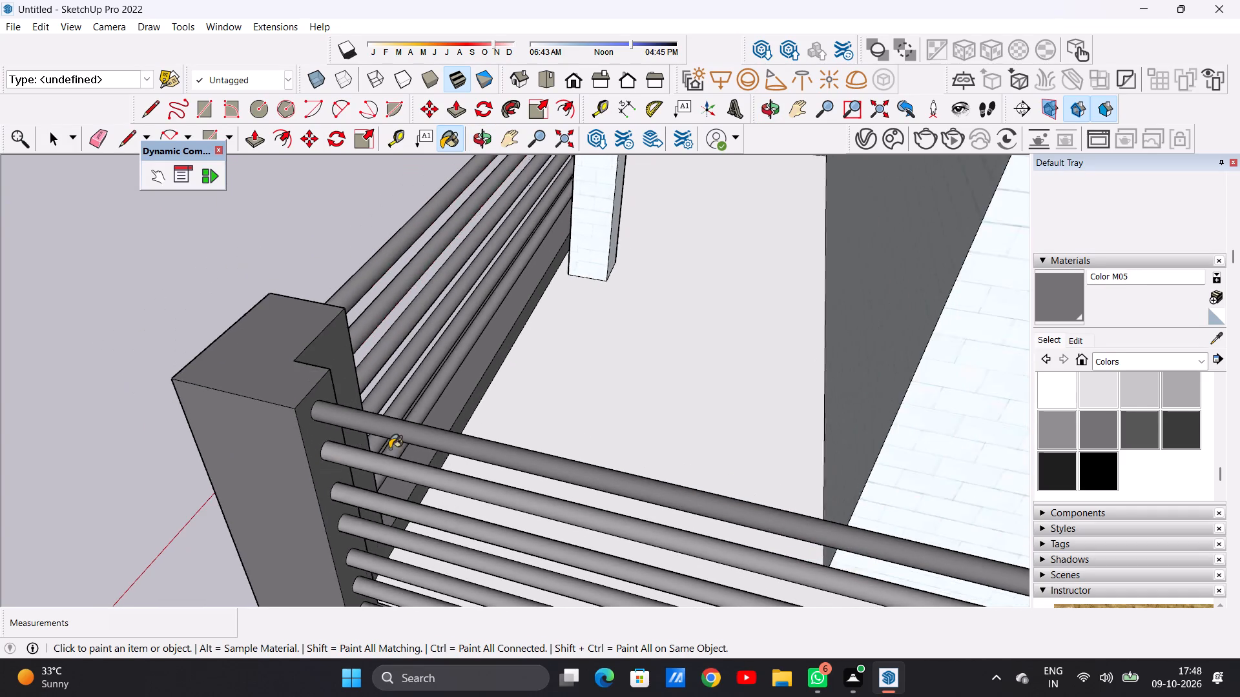
{"action": "scroll", "coordinate": [389, 449], "scroll_direction": "down", "scroll_amount": 17}
{"action": "scroll", "coordinate": [413, 444], "scroll_direction": "up", "scroll_amount": 5}
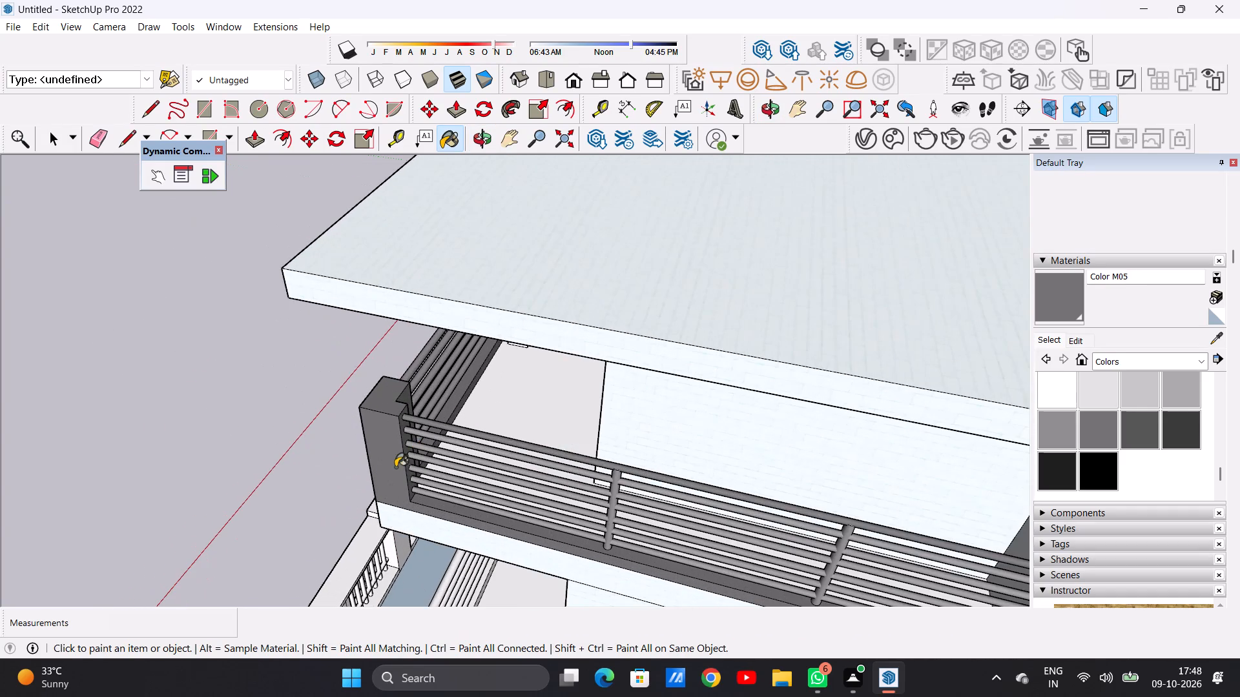
{"action": "middle_click_drag", "start_coordinate": [388, 467], "coordinate": [682, 453]}
{"action": "scroll", "coordinate": [682, 453], "scroll_direction": "down", "scroll_amount": 10}
{"action": "middle_click_drag", "start_coordinate": [577, 520], "coordinate": [725, 433]}
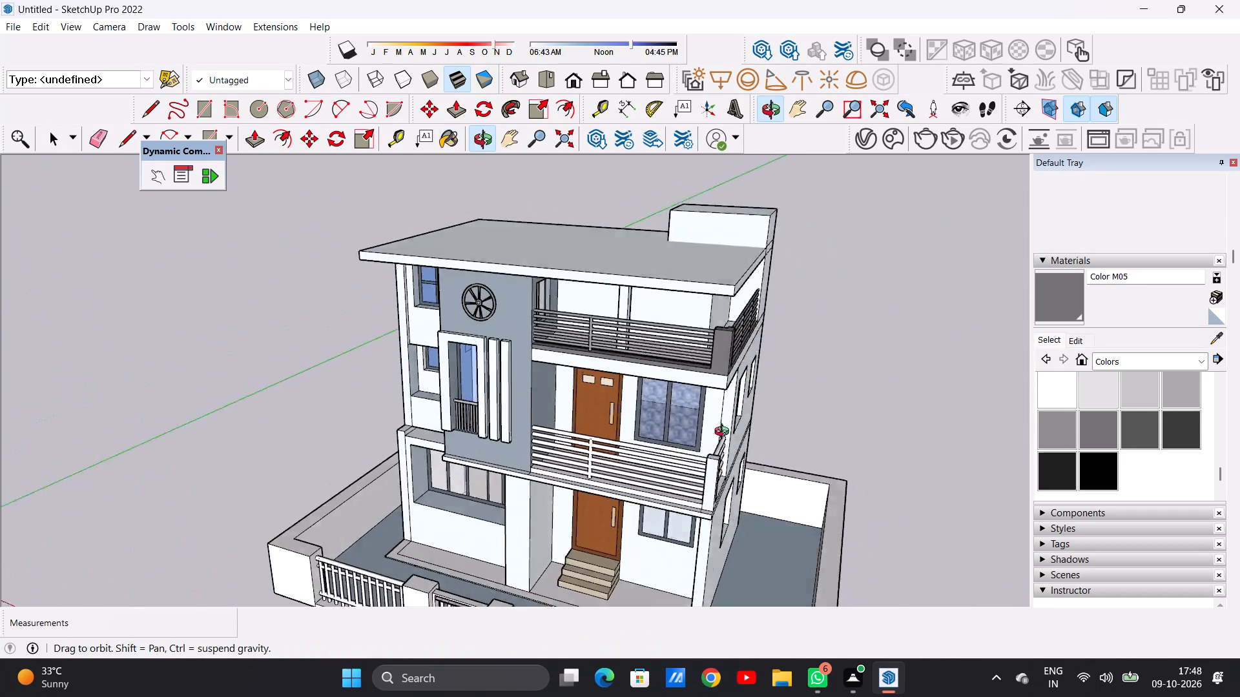
Paint the middle-storey balcony's corner pillar with Color M05, covering its front, outer side with the side parapet face, top and inner face.
{"action": "middle_click_drag", "start_coordinate": [725, 433], "coordinate": [742, 406]}
{"action": "scroll", "coordinate": [710, 486], "scroll_direction": "up", "scroll_amount": 7}
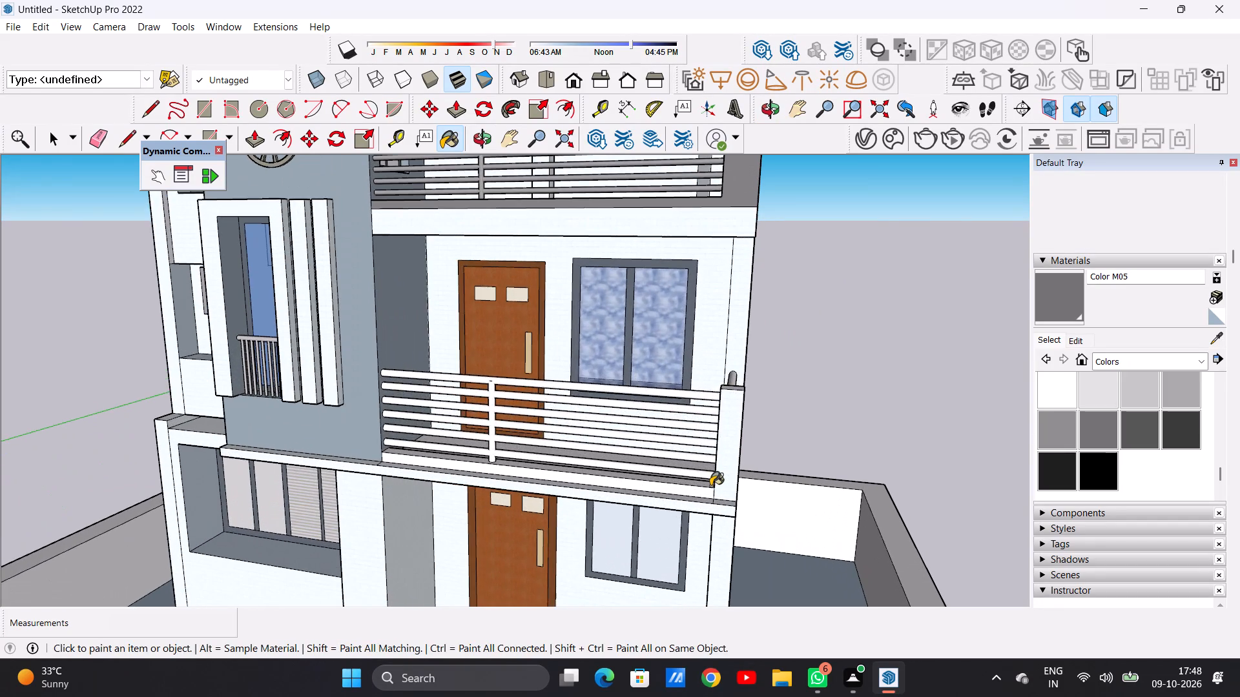
{"action": "scroll", "coordinate": [732, 470], "scroll_direction": "up", "scroll_amount": 5}
{"action": "left_click", "coordinate": [742, 439]}
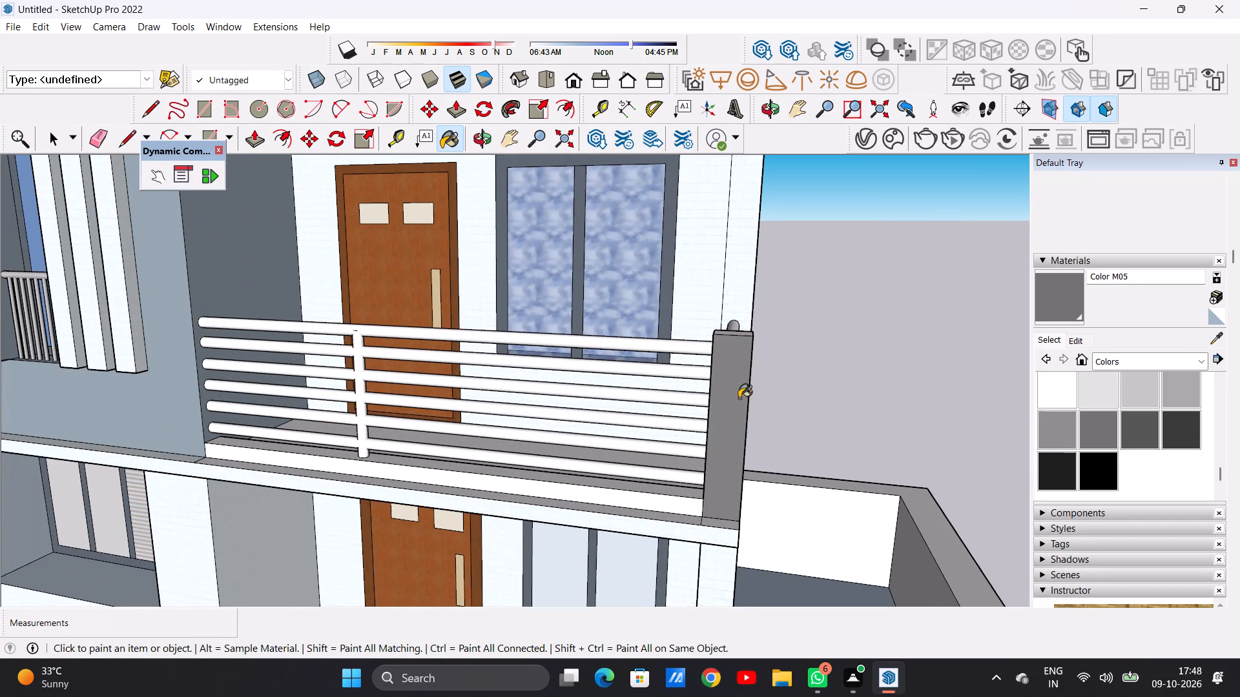
{"action": "middle_click_drag", "start_coordinate": [739, 398], "coordinate": [549, 461]}
{"action": "left_click", "coordinate": [567, 459]}
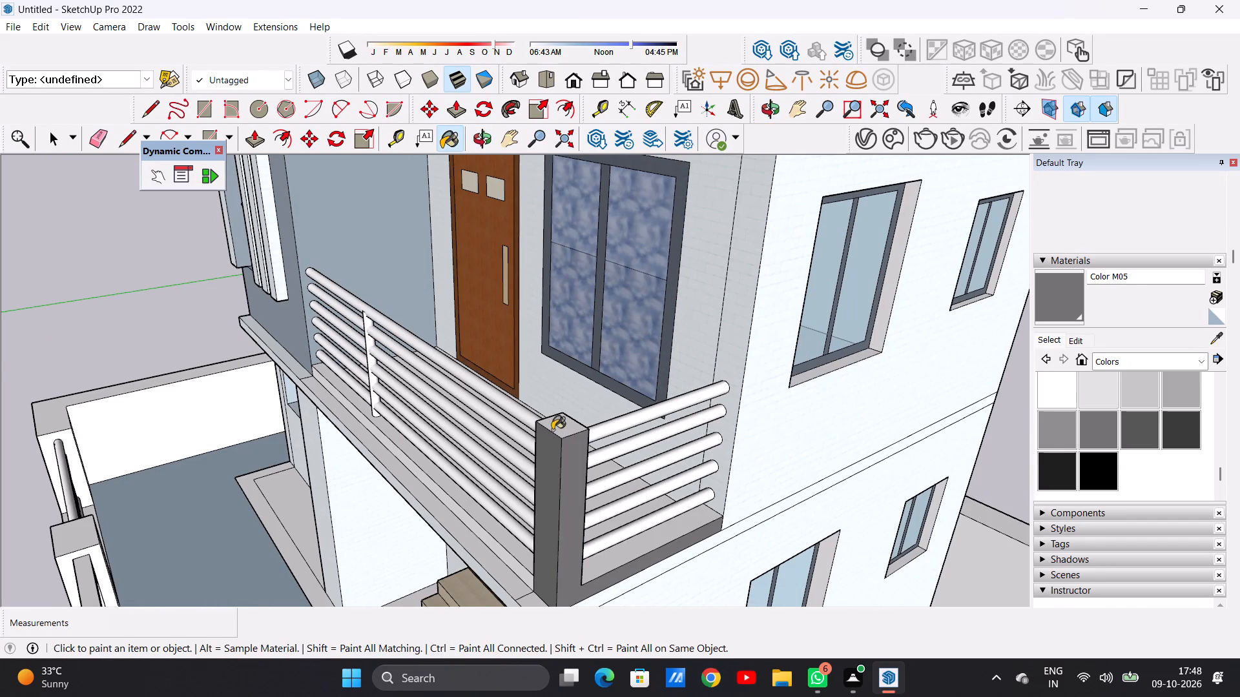
{"action": "left_click", "coordinate": [555, 430]}
{"action": "middle_click_drag", "start_coordinate": [561, 452], "coordinate": [353, 488]}
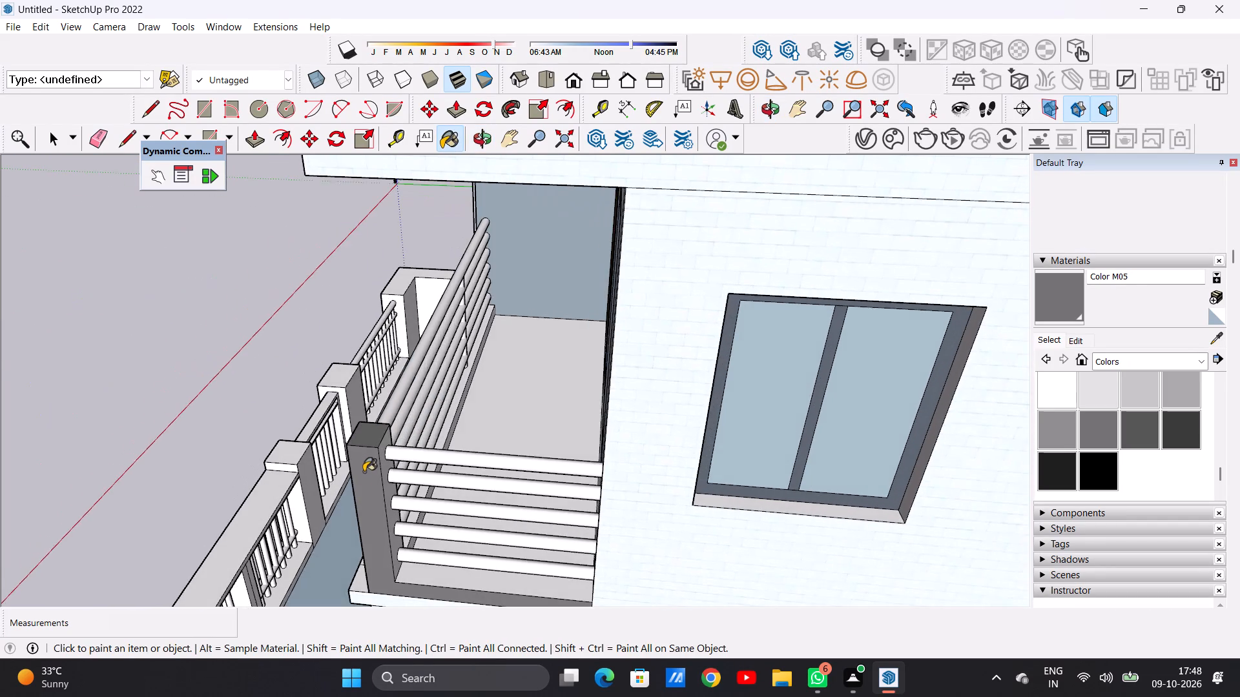
{"action": "scroll", "coordinate": [367, 461], "scroll_direction": "up", "scroll_amount": 9}
{"action": "left_click", "coordinate": [389, 441]}
Paint the ledge and outer face of the parapet beneath the middle-storey balcony's front railing with Color M05.
{"action": "scroll", "coordinate": [493, 461], "scroll_direction": "down", "scroll_amount": 16}
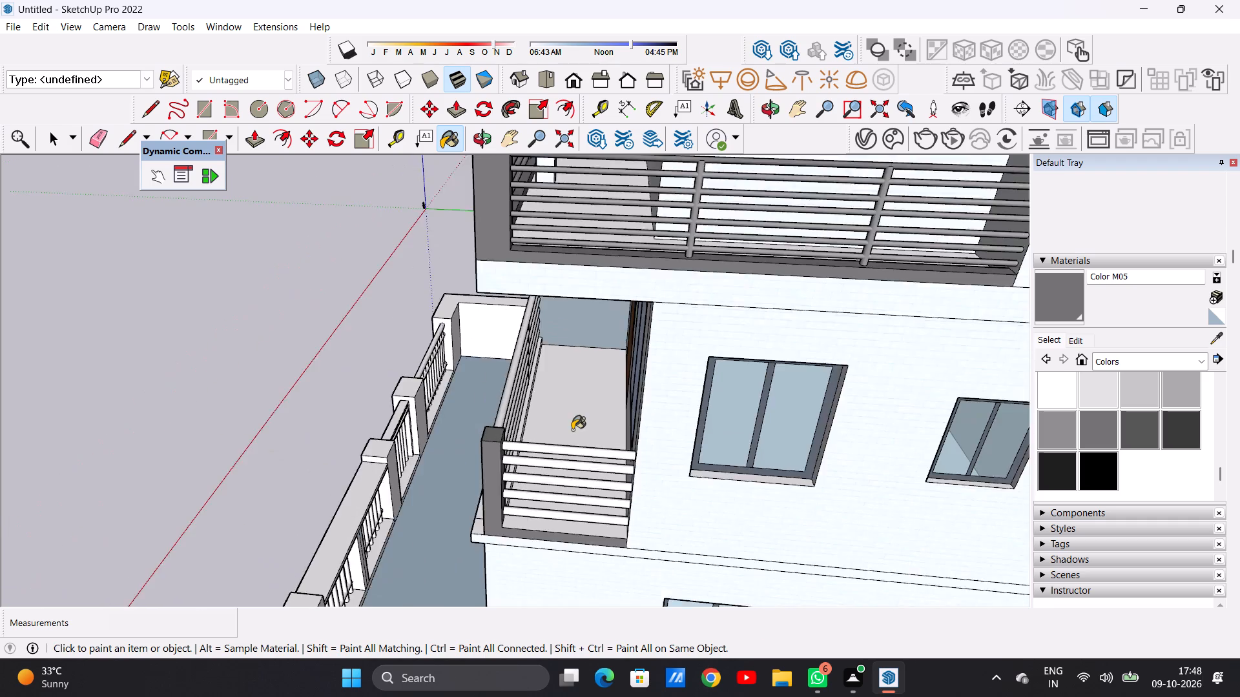
{"action": "scroll", "coordinate": [572, 430], "scroll_direction": "down", "scroll_amount": 4}
{"action": "middle_click_drag", "start_coordinate": [418, 472], "coordinate": [855, 395]}
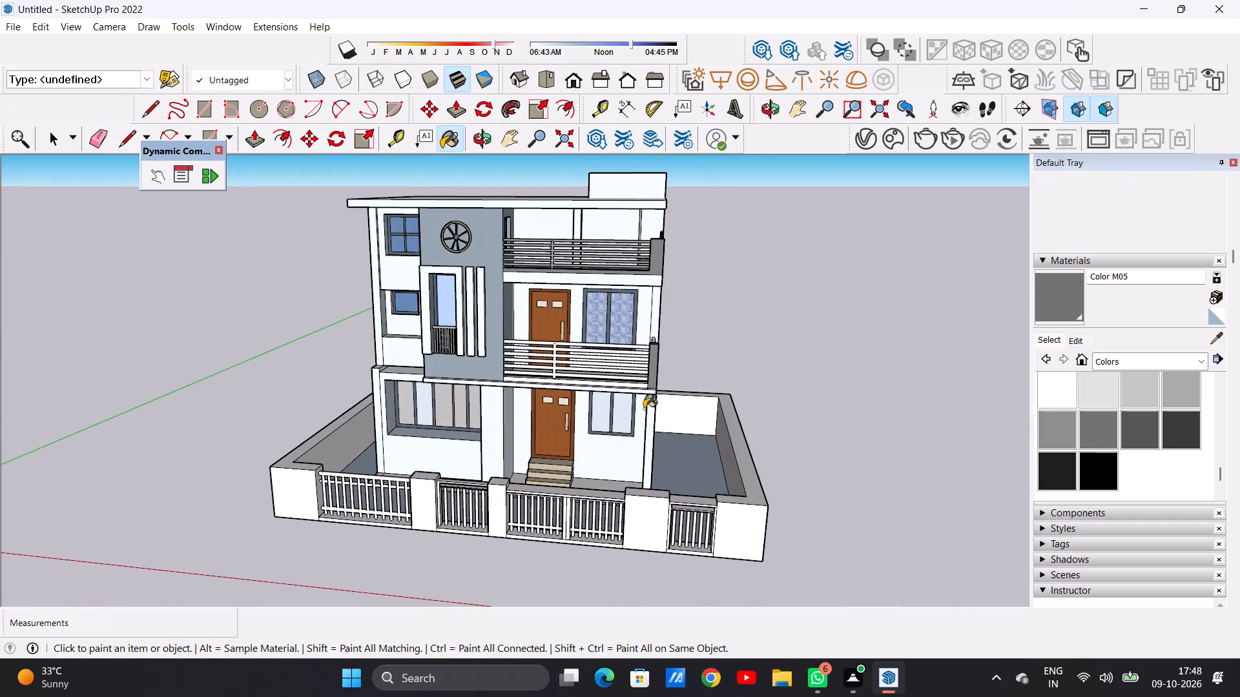
{"action": "scroll", "coordinate": [624, 414], "scroll_direction": "up", "scroll_amount": 7}
{"action": "middle_click_drag", "start_coordinate": [625, 397], "coordinate": [649, 499]}
{"action": "scroll", "coordinate": [670, 361], "scroll_direction": "up", "scroll_amount": 6}
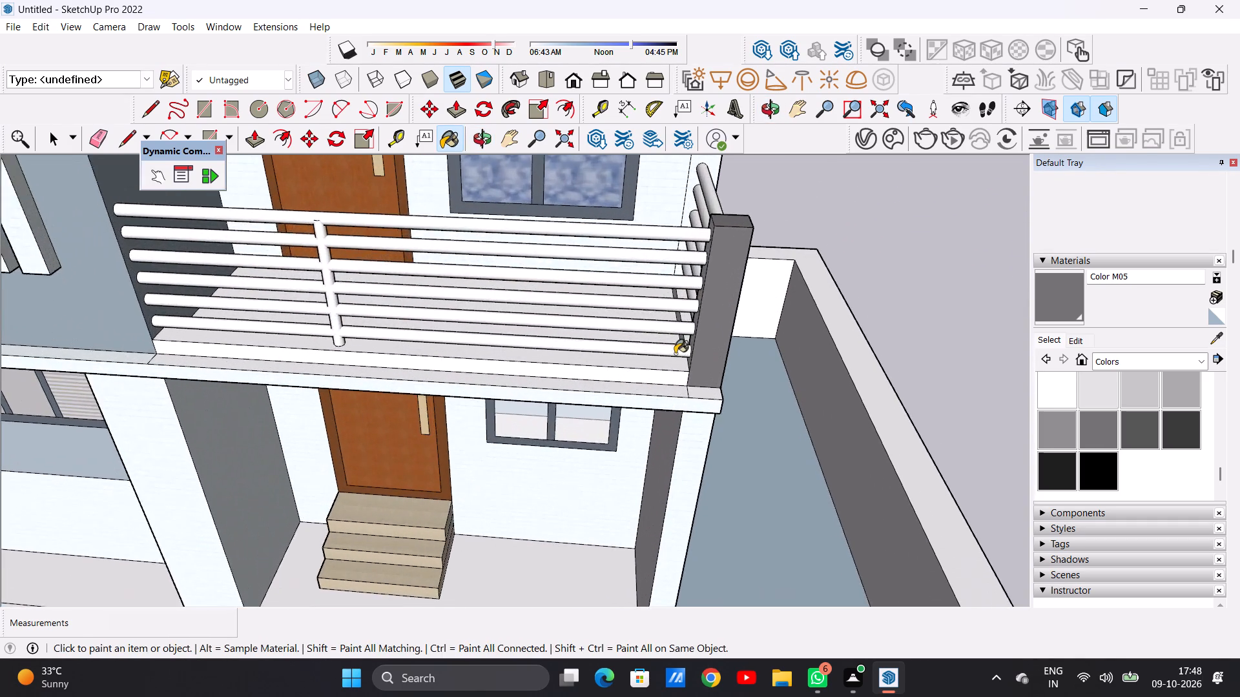
{"action": "scroll", "coordinate": [676, 354], "scroll_direction": "down", "scroll_amount": 1}
{"action": "scroll", "coordinate": [676, 354], "scroll_direction": "up", "scroll_amount": 6}
{"action": "left_click", "coordinate": [650, 372]}
{"action": "left_click", "coordinate": [645, 394]}
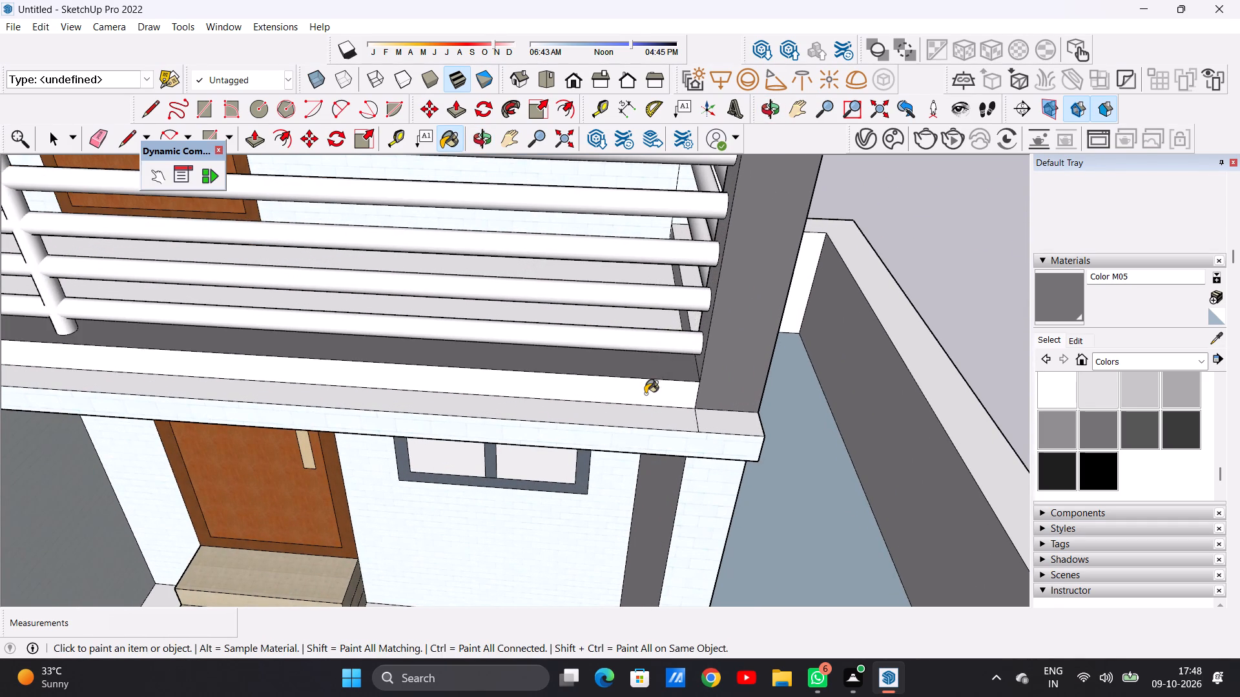
Choose Color M03 and paint the six horizontal rails and the vertical post of the middle-storey balcony's front railing.
{"action": "scroll", "coordinate": [677, 388], "scroll_direction": "down", "scroll_amount": 13}
{"action": "middle_click_drag", "start_coordinate": [671, 403], "coordinate": [666, 332]}
{"action": "scroll", "coordinate": [666, 332], "scroll_direction": "up", "scroll_amount": 1}
{"action": "scroll", "coordinate": [671, 377], "scroll_direction": "down", "scroll_amount": 3}
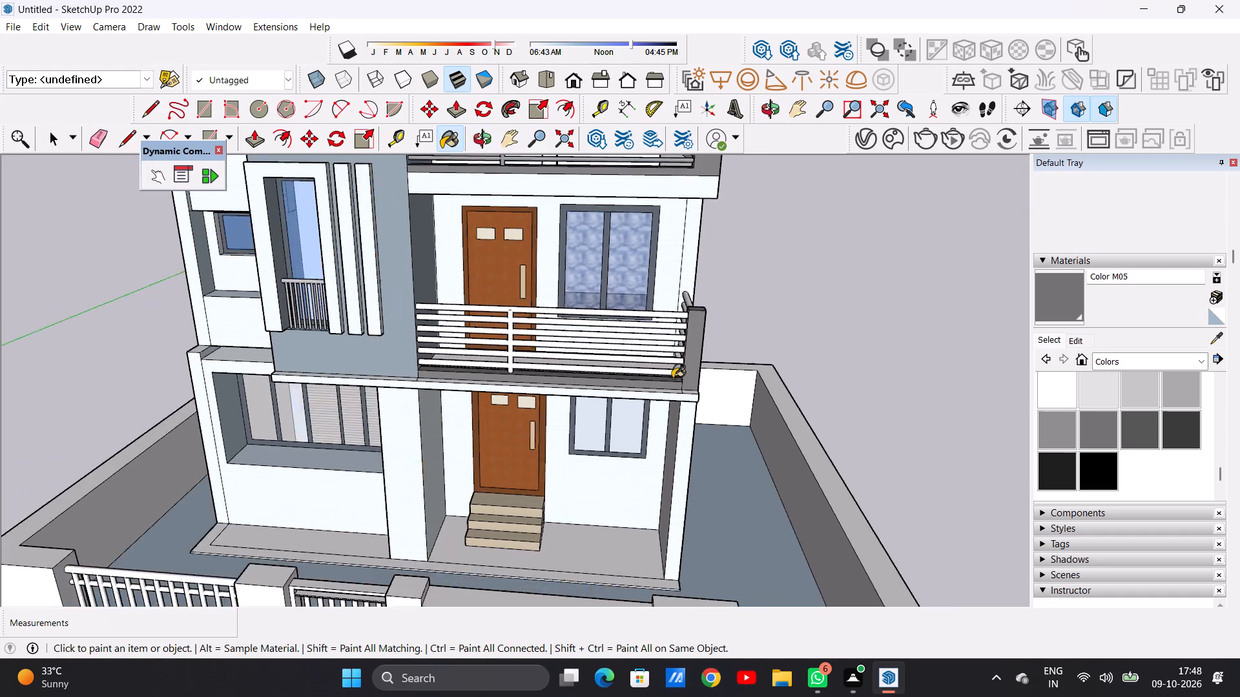
{"action": "scroll", "coordinate": [672, 378], "scroll_direction": "down", "scroll_amount": 2}
{"action": "scroll", "coordinate": [672, 378], "scroll_direction": "up", "scroll_amount": 3}
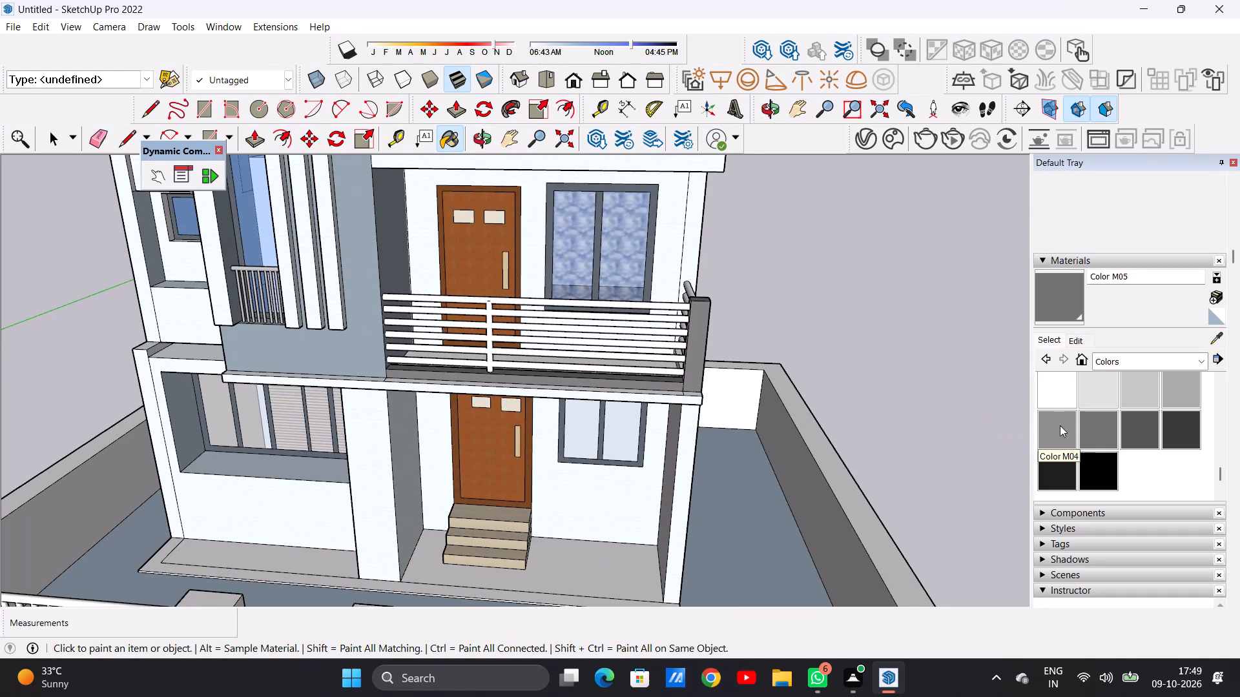
{"action": "left_click", "coordinate": [1169, 396]}
{"action": "scroll", "coordinate": [600, 318], "scroll_direction": "up", "scroll_amount": 12}
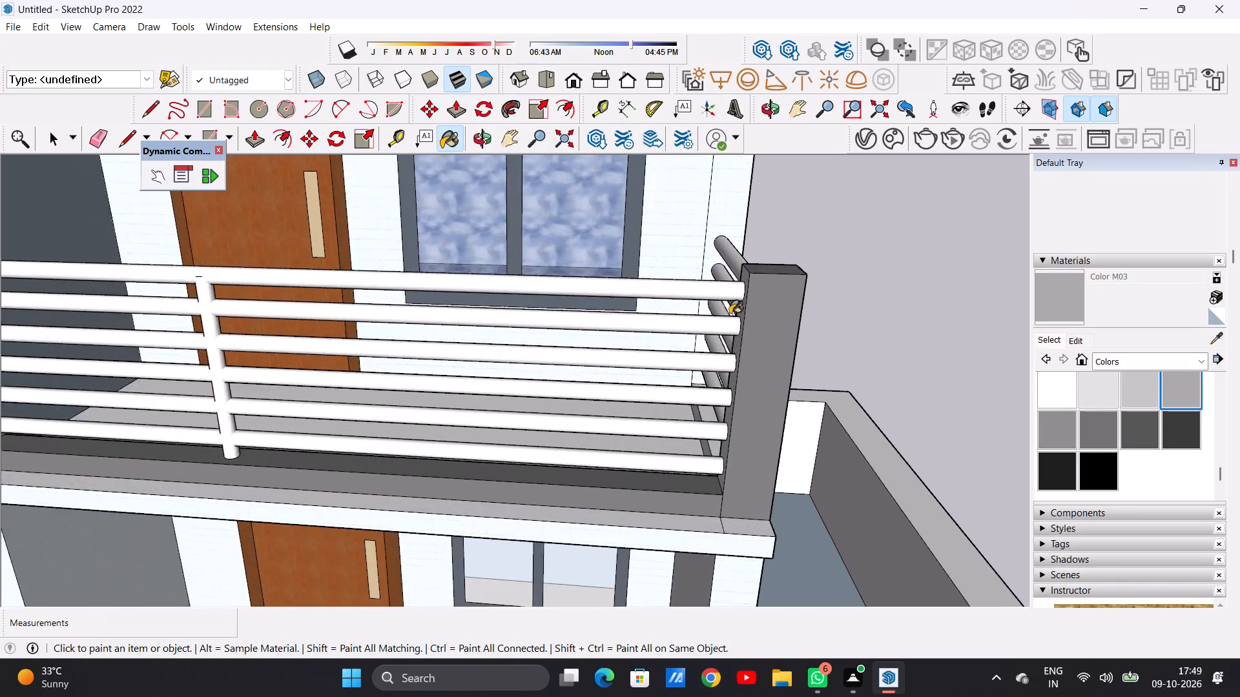
{"action": "scroll", "coordinate": [730, 314], "scroll_direction": "up", "scroll_amount": 3}
{"action": "left_click", "coordinate": [708, 276]}
{"action": "left_click", "coordinate": [716, 332]}
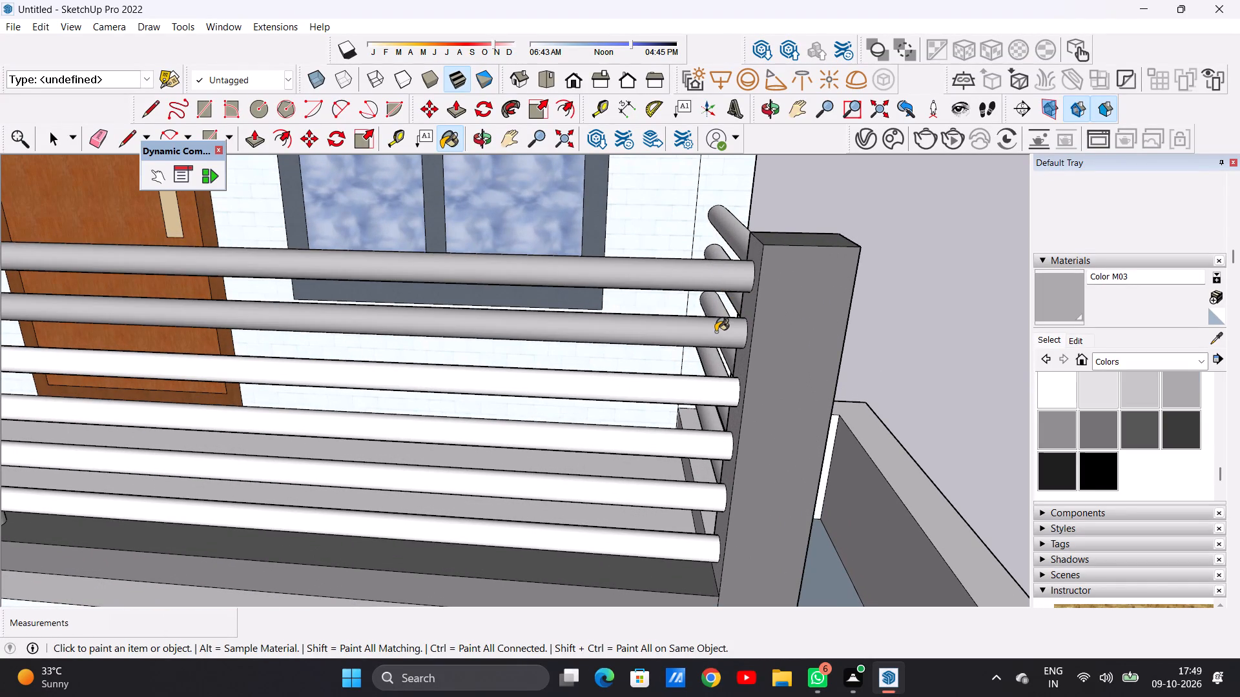
{"action": "left_click", "coordinate": [706, 388]}
{"action": "left_click", "coordinate": [712, 440]}
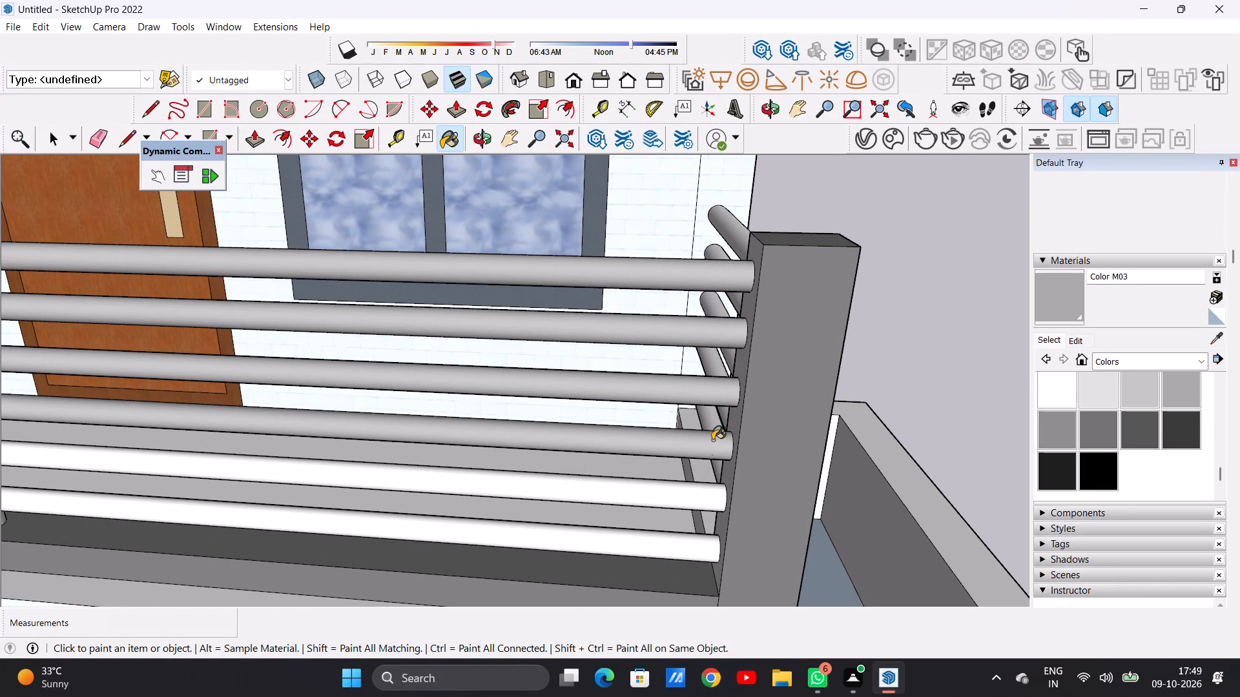
{"action": "left_click", "coordinate": [703, 503]}
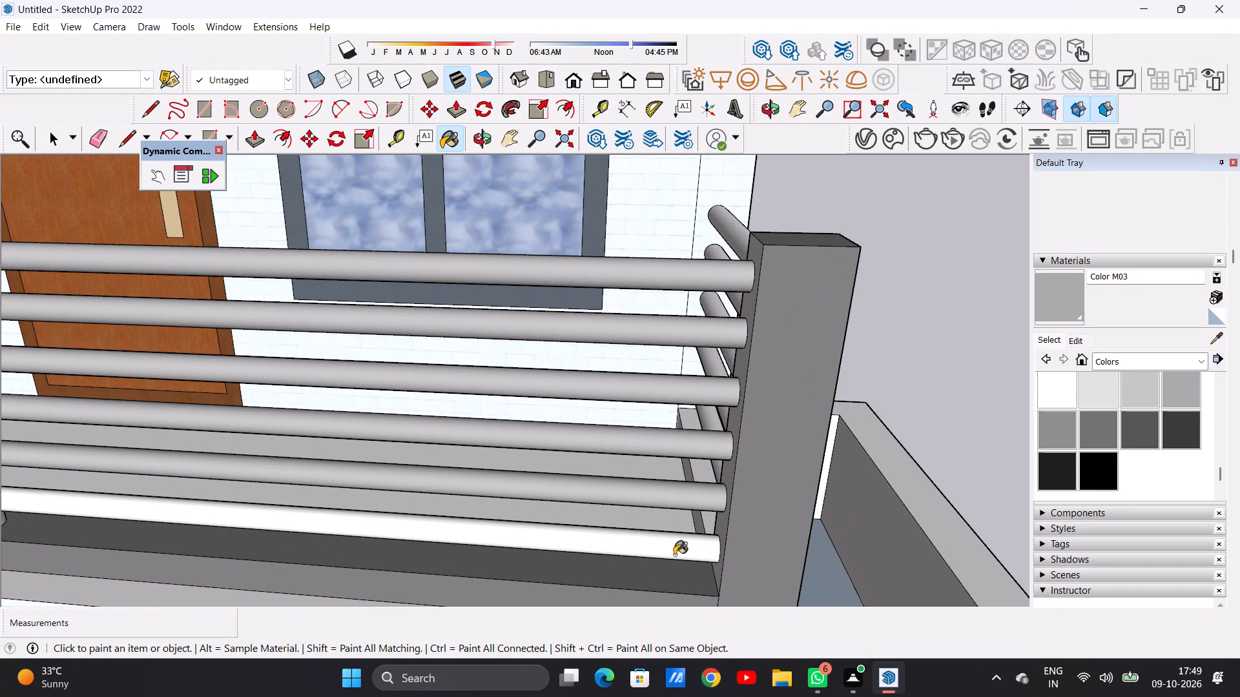
{"action": "left_click", "coordinate": [673, 554]}
{"action": "scroll", "coordinate": [612, 445], "scroll_direction": "down", "scroll_amount": 20}
{"action": "scroll", "coordinate": [612, 445], "scroll_direction": "down", "scroll_amount": 3}
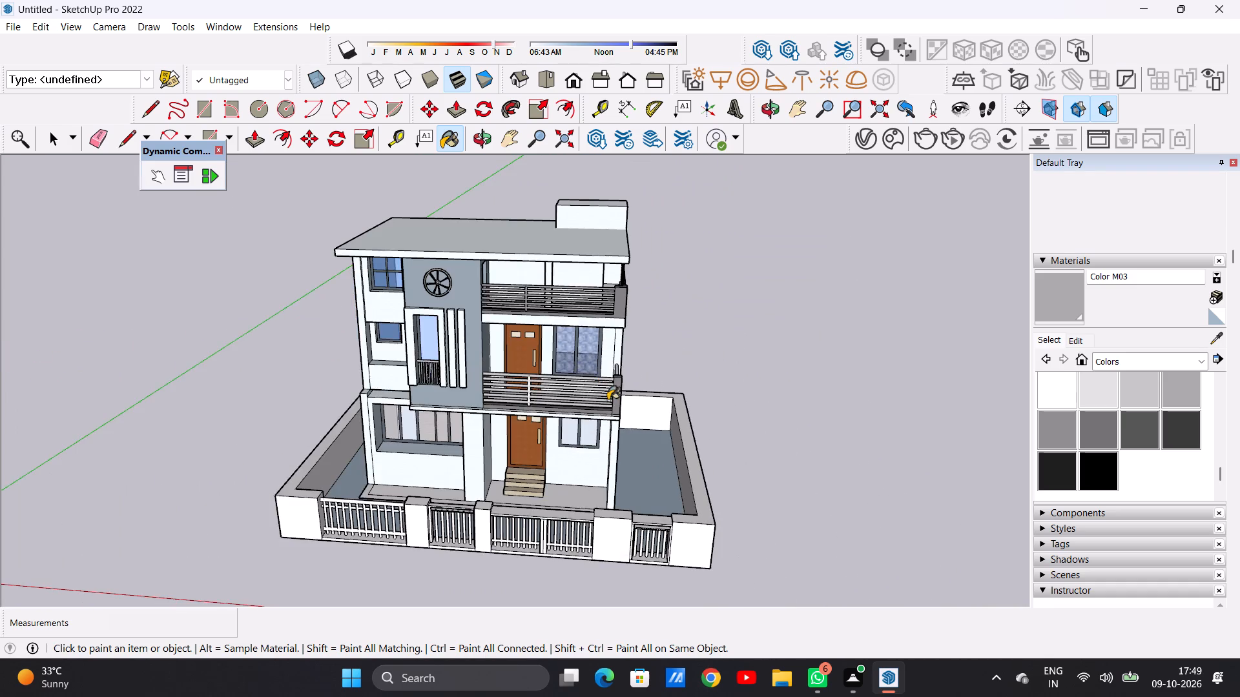
{"action": "scroll", "coordinate": [608, 405], "scroll_direction": "up", "scroll_amount": 13}
{"action": "scroll", "coordinate": [337, 323], "scroll_direction": "up", "scroll_amount": 5}
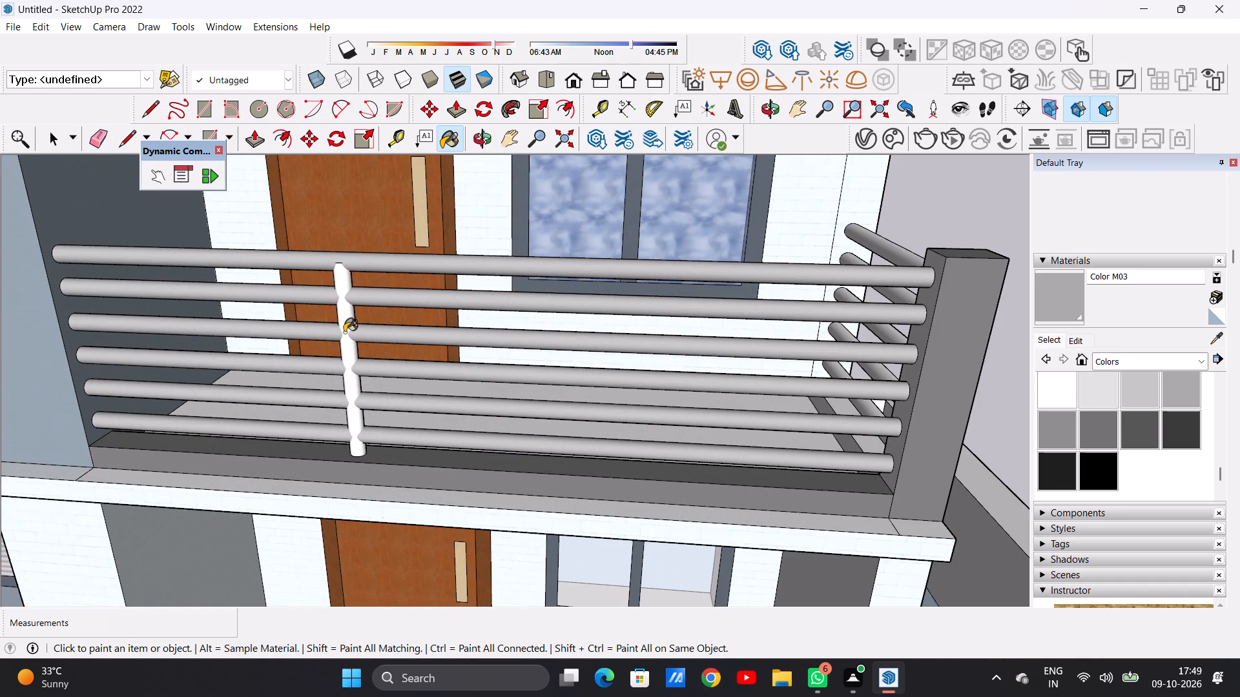
{"action": "left_click", "coordinate": [344, 332]}
Paint the five horizontal rails of the middle-storey balcony's side railing with Color M03.
{"action": "scroll", "coordinate": [466, 354], "scroll_direction": "down", "scroll_amount": 15}
{"action": "middle_click_drag", "start_coordinate": [606, 325], "coordinate": [275, 303]}
{"action": "middle_click_drag", "start_coordinate": [527, 377], "coordinate": [389, 377]}
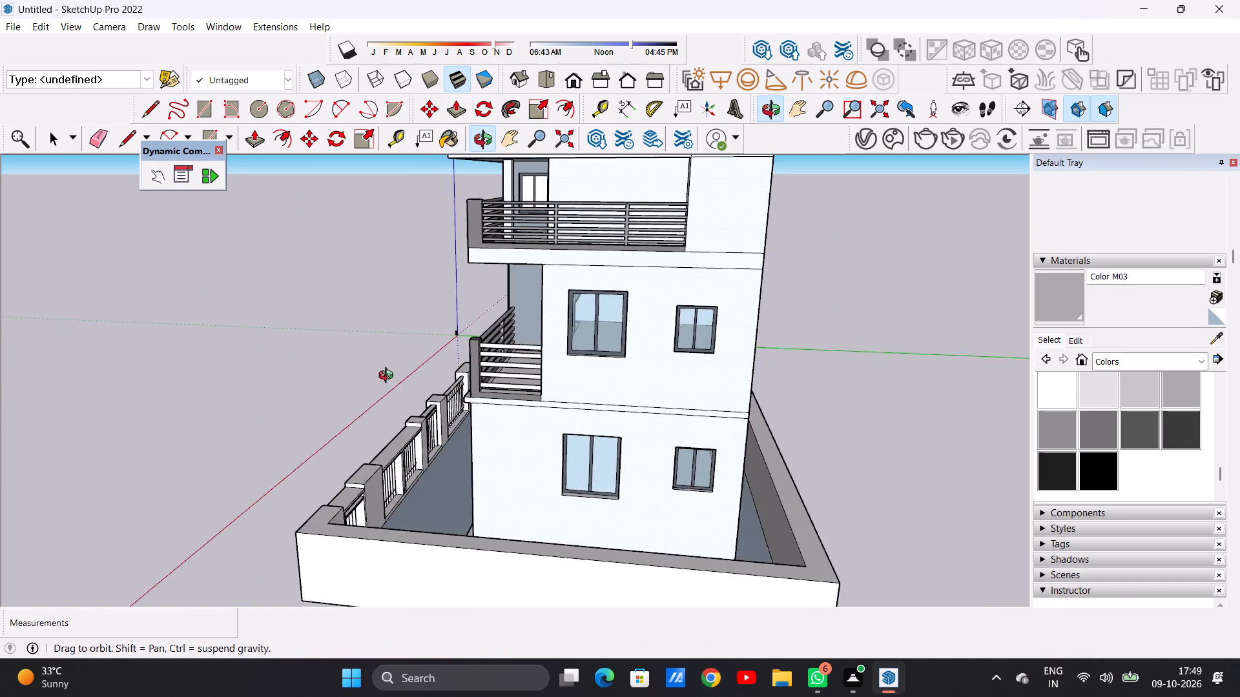
{"action": "middle_click_drag", "start_coordinate": [389, 377], "coordinate": [338, 367]}
{"action": "scroll", "coordinate": [462, 373], "scroll_direction": "up", "scroll_amount": 17}
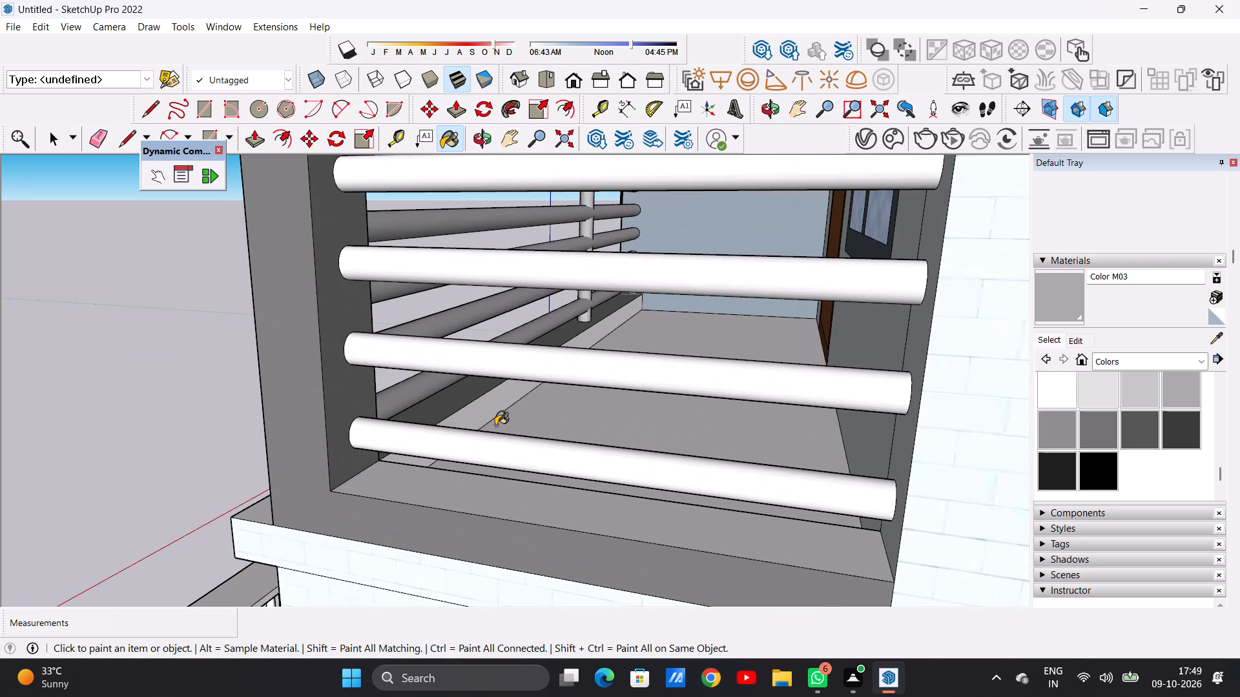
{"action": "left_click", "coordinate": [488, 451]}
{"action": "left_click", "coordinate": [493, 359]}
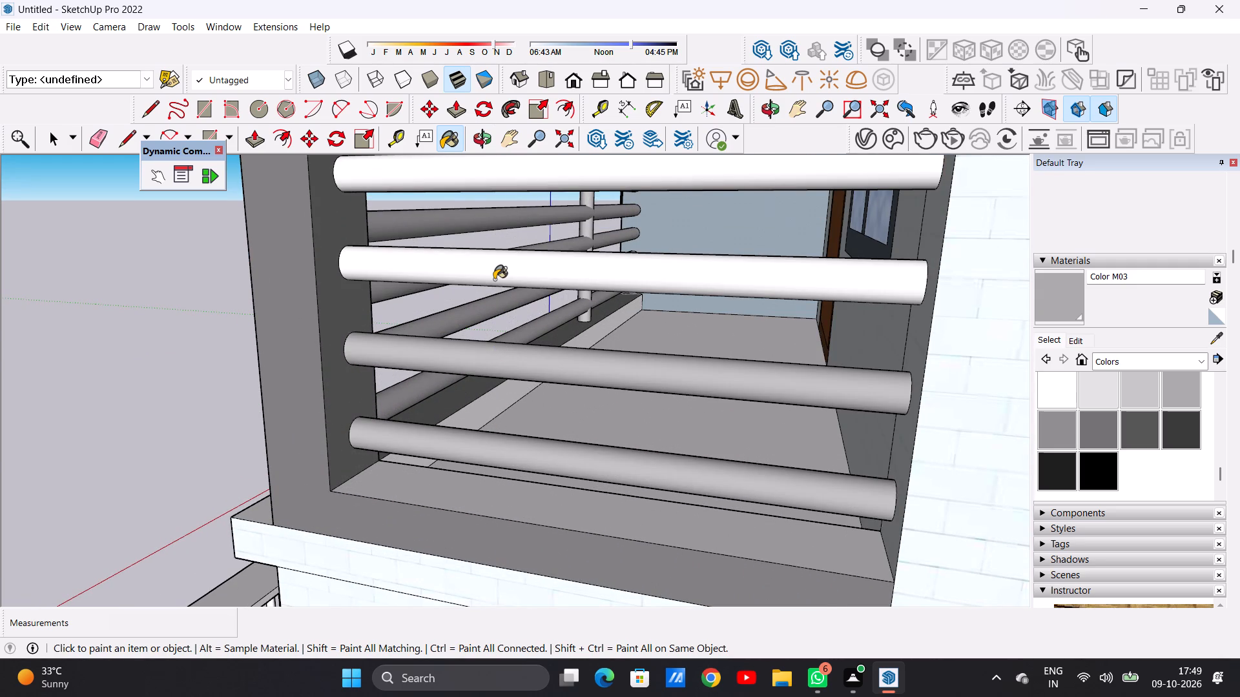
{"action": "left_click", "coordinate": [494, 279]}
{"action": "scroll", "coordinate": [483, 388], "scroll_direction": "down", "scroll_amount": 9}
{"action": "scroll", "coordinate": [494, 267], "scroll_direction": "up", "scroll_amount": 6}
{"action": "scroll", "coordinate": [511, 314], "scroll_direction": "down", "scroll_amount": 12}
{"action": "scroll", "coordinate": [532, 417], "scroll_direction": "up", "scroll_amount": 3}
{"action": "left_click", "coordinate": [533, 427]}
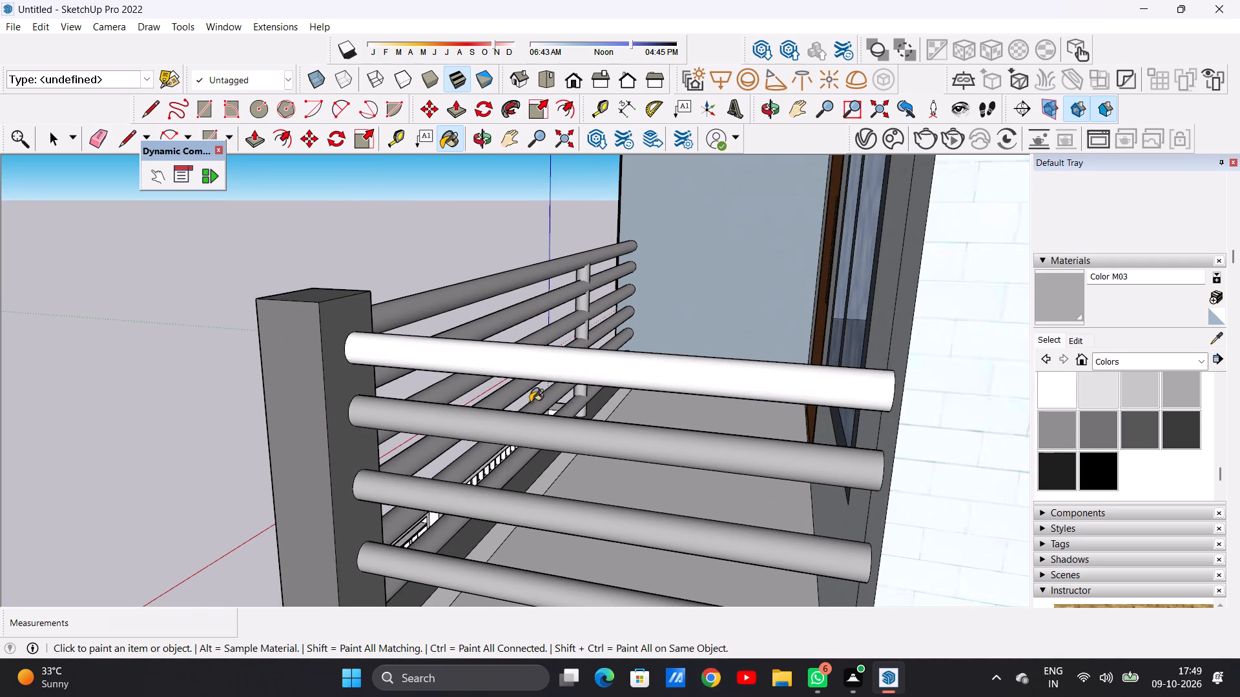
{"action": "left_click", "coordinate": [532, 369]}
{"action": "scroll", "coordinate": [528, 410], "scroll_direction": "down", "scroll_amount": 16}
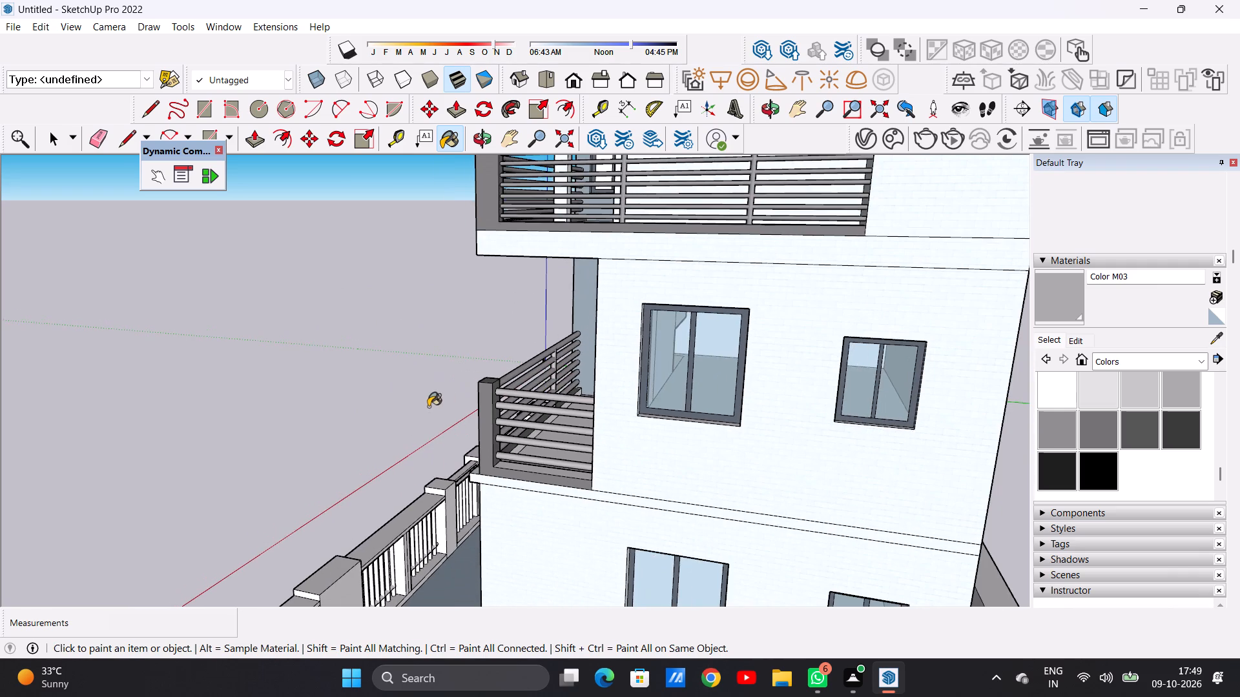
Paint the parapet ledge beneath the middle-storey balcony's side railing with Color M03.
{"action": "middle_click_drag", "start_coordinate": [457, 432], "coordinate": [346, 469]}
{"action": "scroll", "coordinate": [395, 436], "scroll_direction": "up", "scroll_amount": 8}
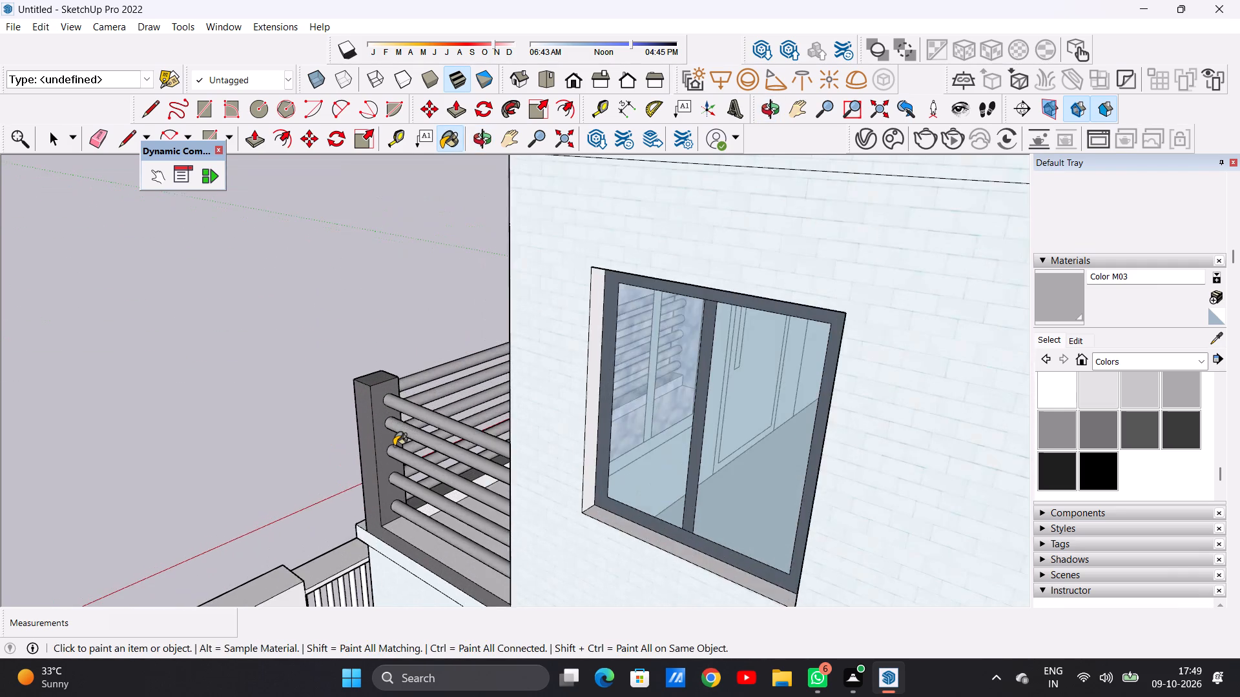
{"action": "scroll", "coordinate": [394, 446], "scroll_direction": "up", "scroll_amount": 5}
{"action": "scroll", "coordinate": [468, 449], "scroll_direction": "down", "scroll_amount": 10}
{"action": "middle_click_drag", "start_coordinate": [414, 470], "coordinate": [676, 472]}
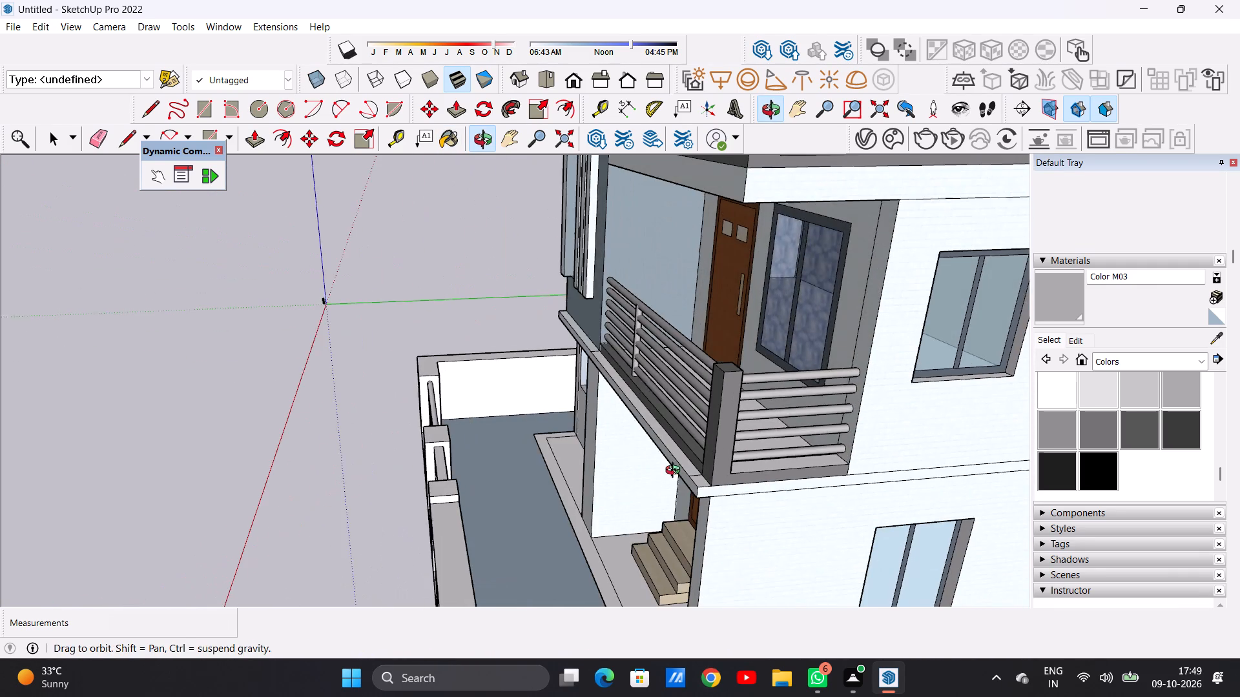
{"action": "middle_click_drag", "start_coordinate": [676, 472], "coordinate": [688, 501]}
{"action": "scroll", "coordinate": [743, 489], "scroll_direction": "up", "scroll_amount": 13}
{"action": "left_click", "coordinate": [743, 475]}
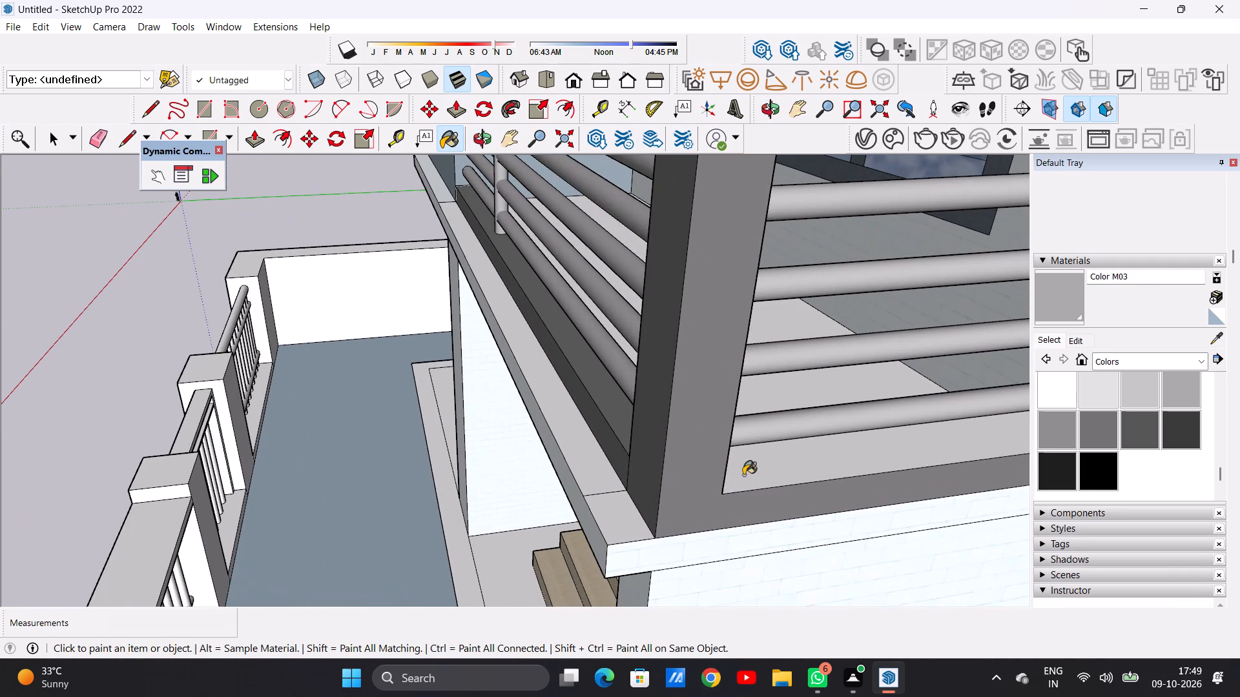
{"action": "key", "text": "space"}
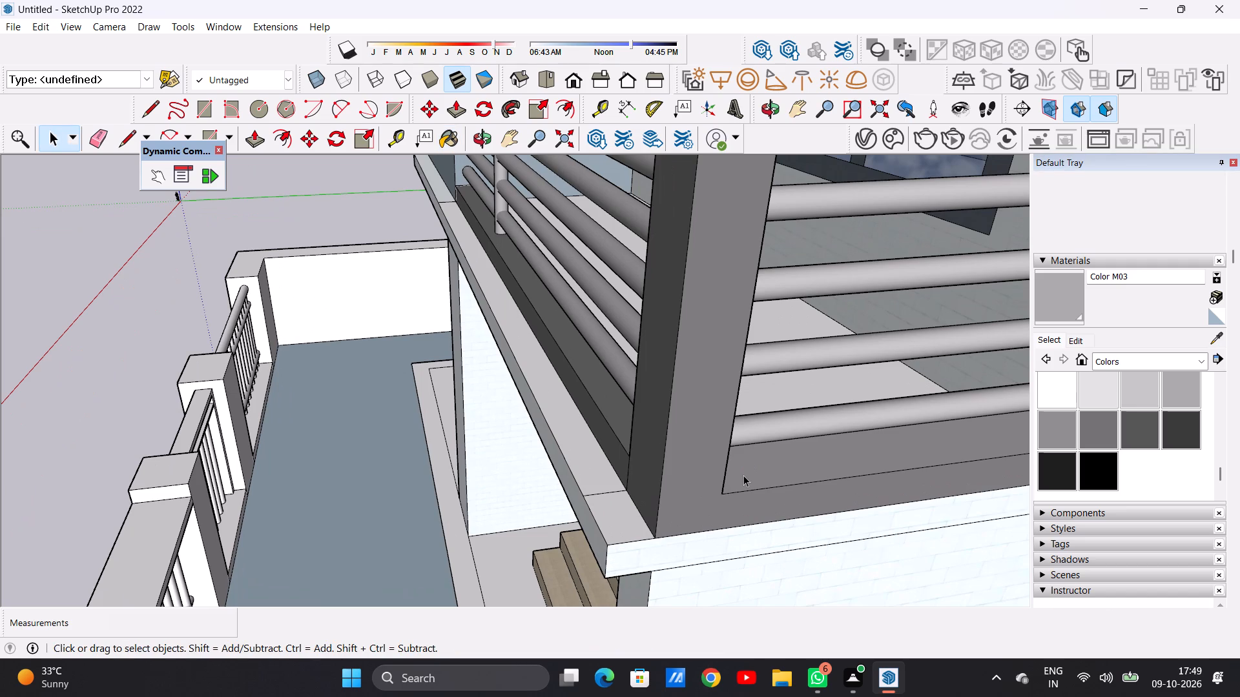
Inspect the whole house from the front for surfaces that still lack a material.
{"action": "scroll", "coordinate": [694, 461], "scroll_direction": "down", "scroll_amount": 20}
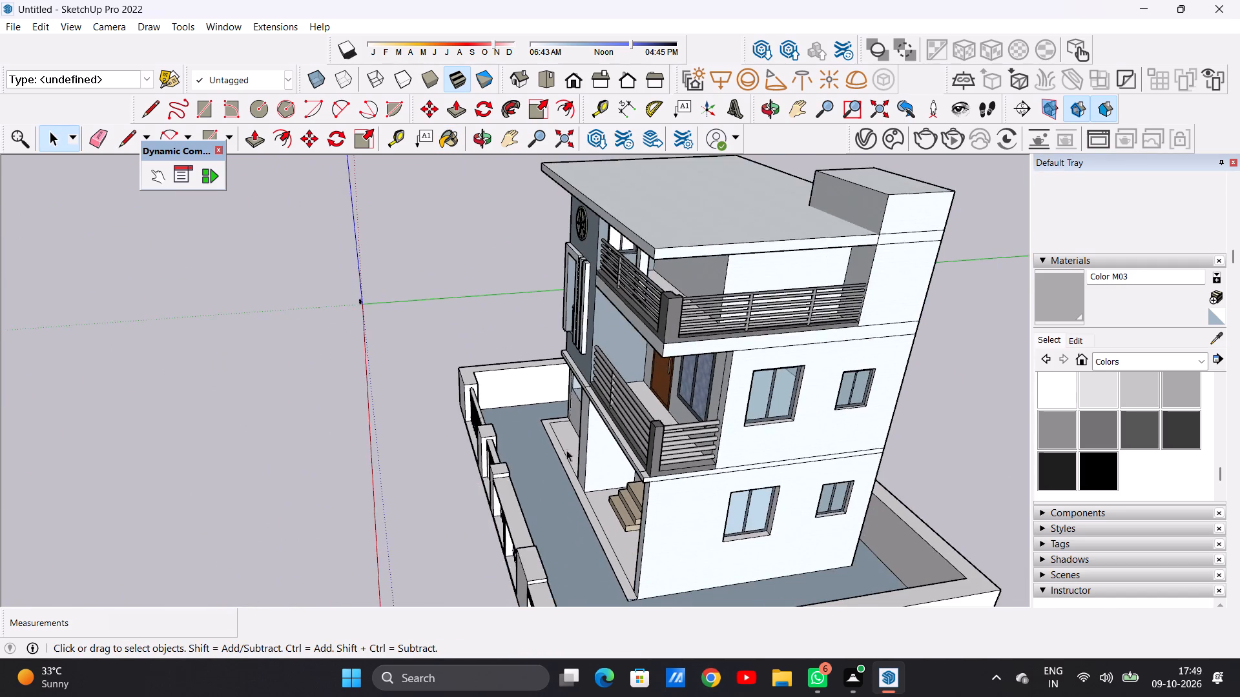
{"action": "middle_click_drag", "start_coordinate": [572, 449], "coordinate": [863, 398]}
{"action": "middle_click_drag", "start_coordinate": [617, 444], "coordinate": [719, 444]}
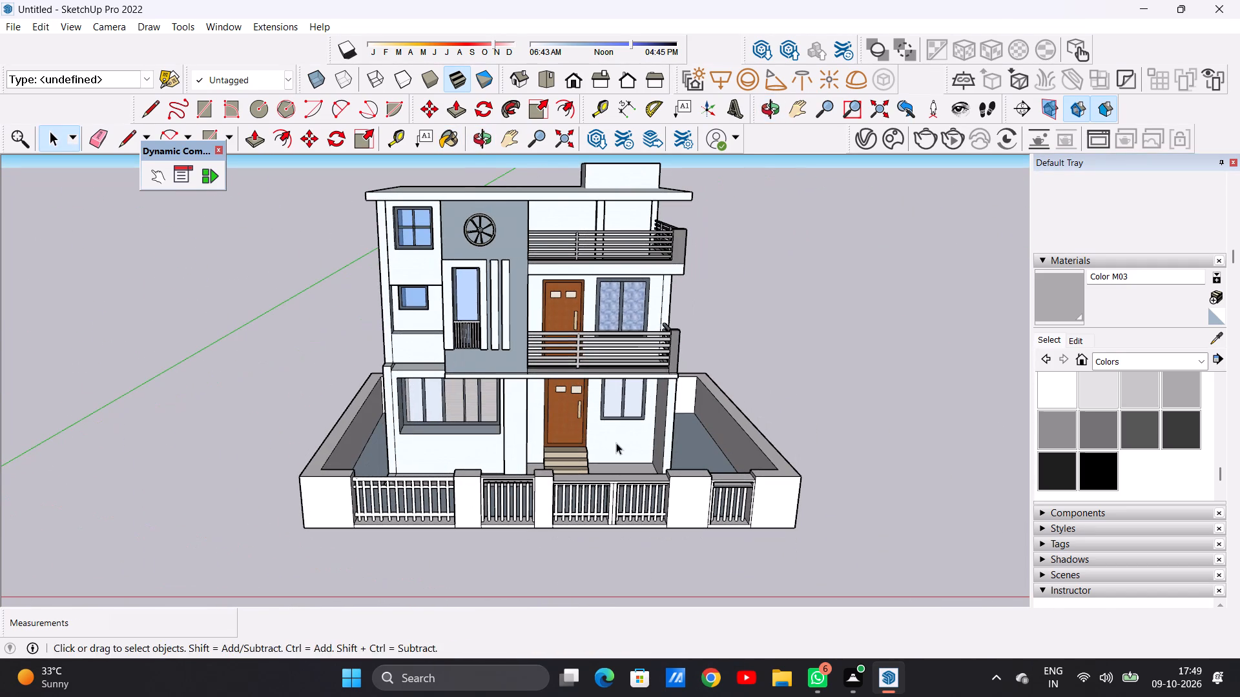
{"action": "middle_click_drag", "start_coordinate": [608, 452], "coordinate": [586, 372]}
{"action": "scroll", "coordinate": [555, 414], "scroll_direction": "down", "scroll_amount": 3}
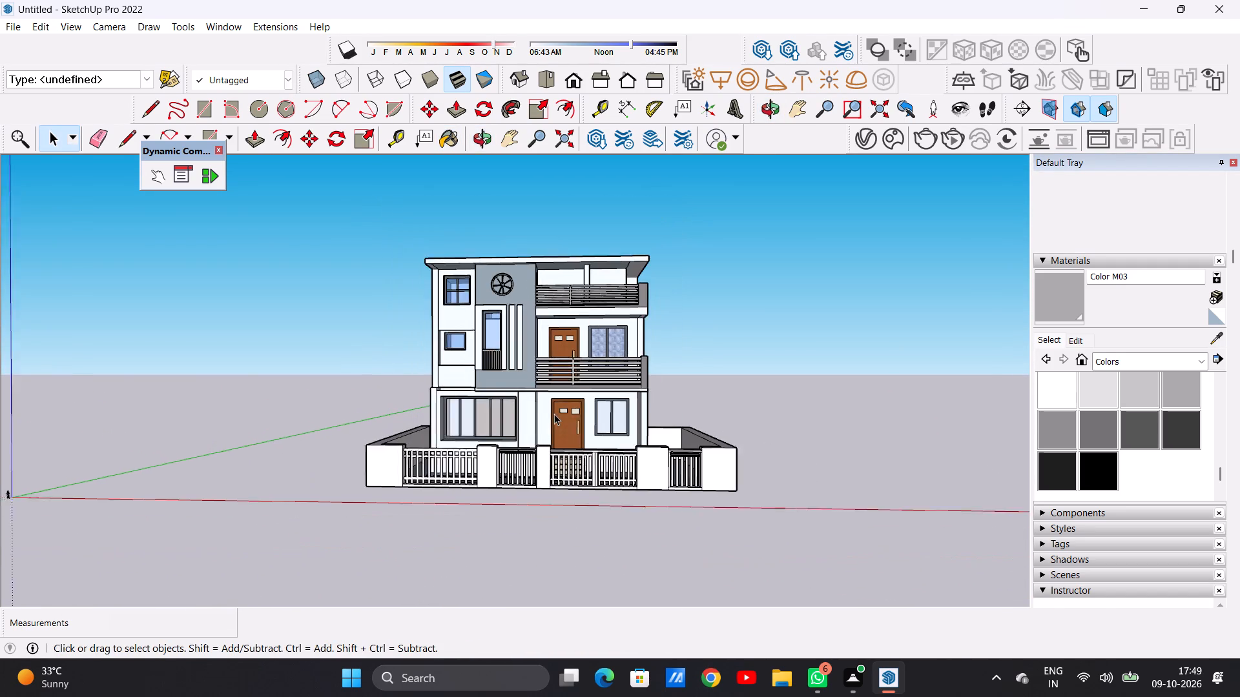
{"action": "scroll", "coordinate": [554, 414], "scroll_direction": "down", "scroll_amount": 1}
{"action": "scroll", "coordinate": [596, 253], "scroll_direction": "up", "scroll_amount": 8}
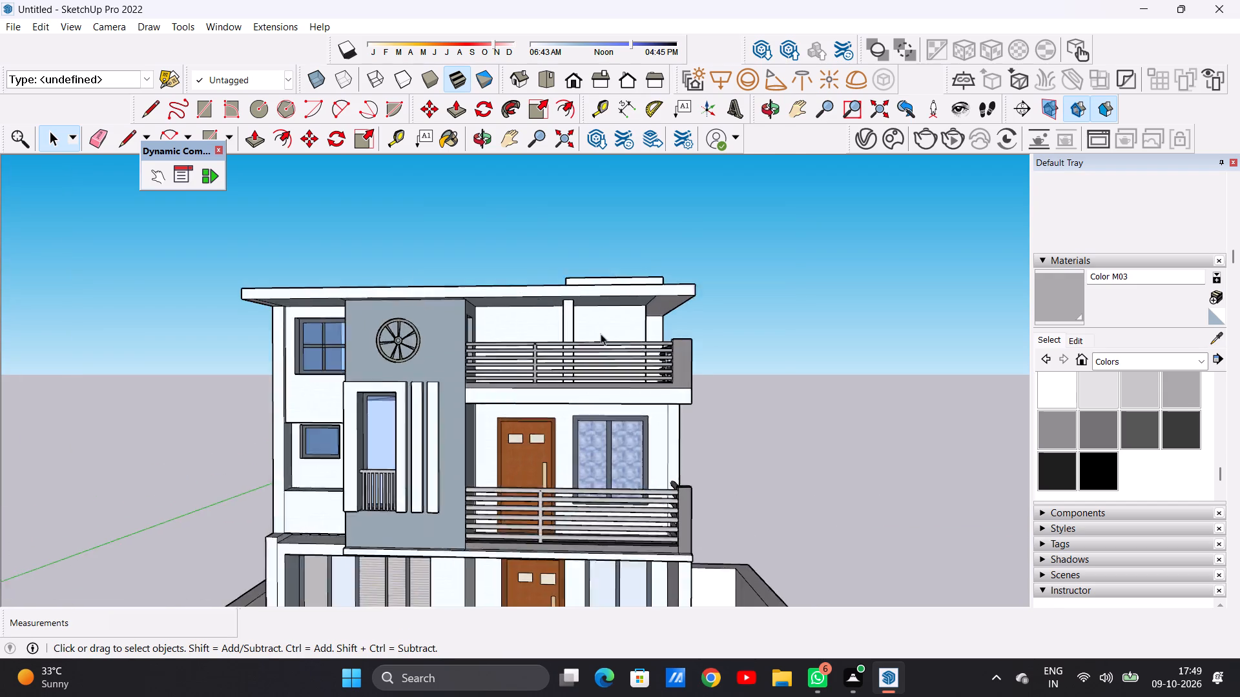
Choose Translucent Glass Blue from the Glass and Mirrors materials and paint both window panes in the top-storey balcony's blue-grey end wall.
{"action": "scroll", "coordinate": [601, 334], "scroll_direction": "up", "scroll_amount": 5}
{"action": "middle_click_drag", "start_coordinate": [600, 334], "coordinate": [191, 358]}
{"action": "scroll", "coordinate": [414, 336], "scroll_direction": "up", "scroll_amount": 6}
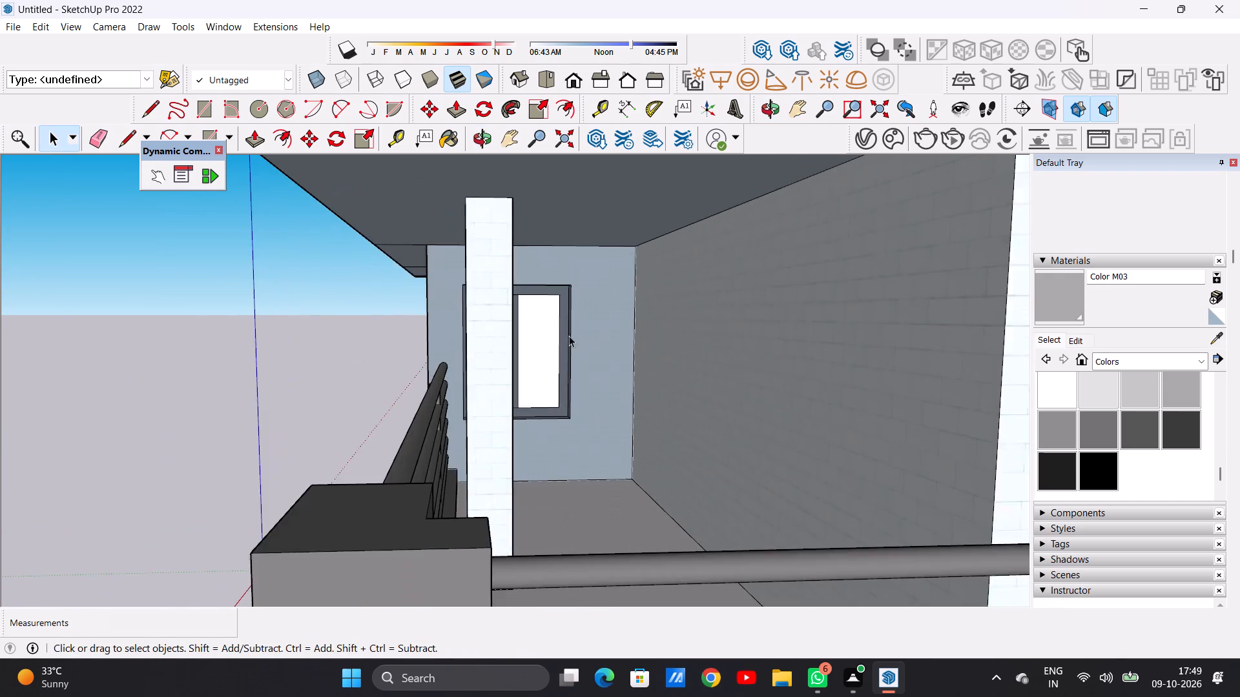
{"action": "scroll", "coordinate": [569, 336], "scroll_direction": "up", "scroll_amount": 1}
{"action": "middle_click_drag", "start_coordinate": [570, 336], "coordinate": [483, 350]}
{"action": "middle_click_drag", "start_coordinate": [311, 372], "coordinate": [475, 368]}
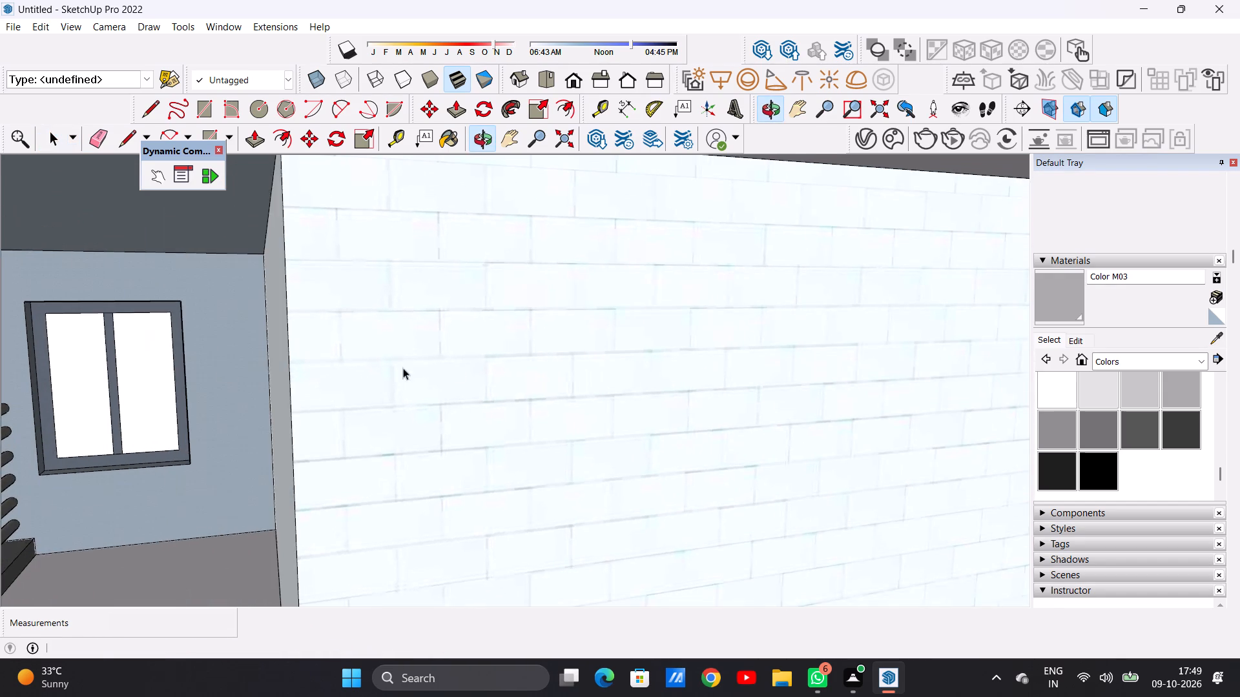
{"action": "scroll", "coordinate": [171, 365], "scroll_direction": "up", "scroll_amount": 3}
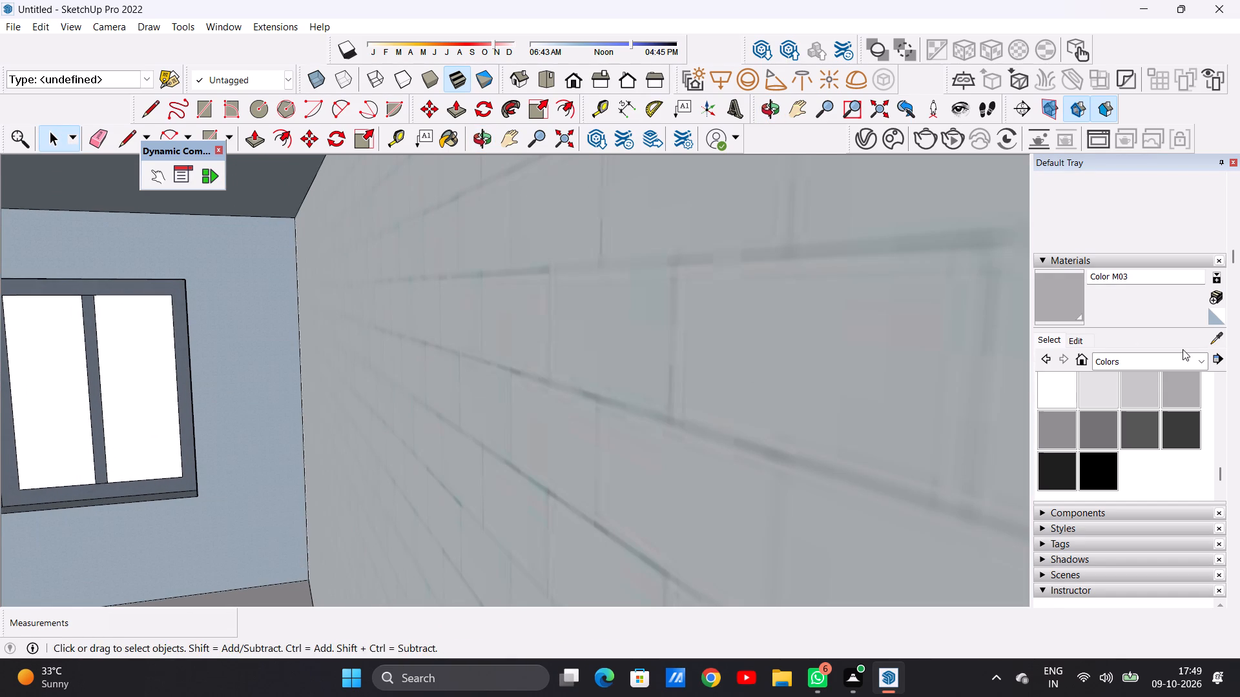
{"action": "left_click", "coordinate": [1200, 361]}
{"action": "left_click", "coordinate": [1128, 443]}
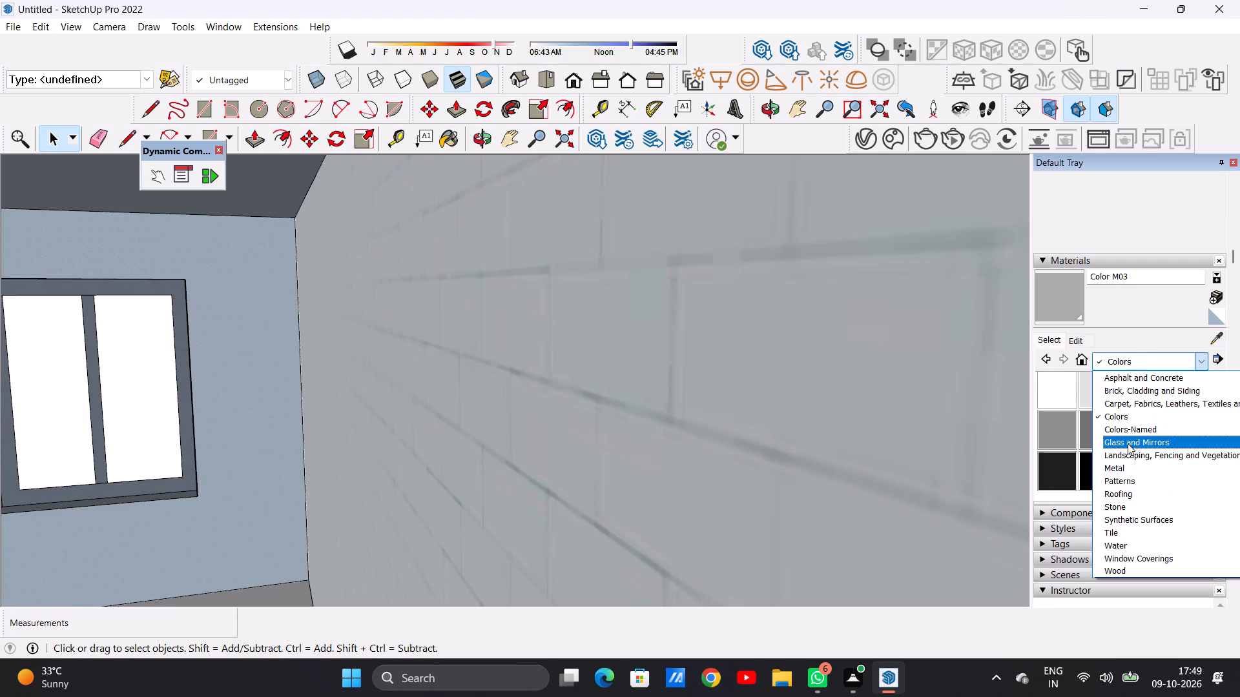
{"action": "left_click", "coordinate": [1178, 390]}
{"action": "scroll", "coordinate": [837, 415], "scroll_direction": "down", "scroll_amount": 4}
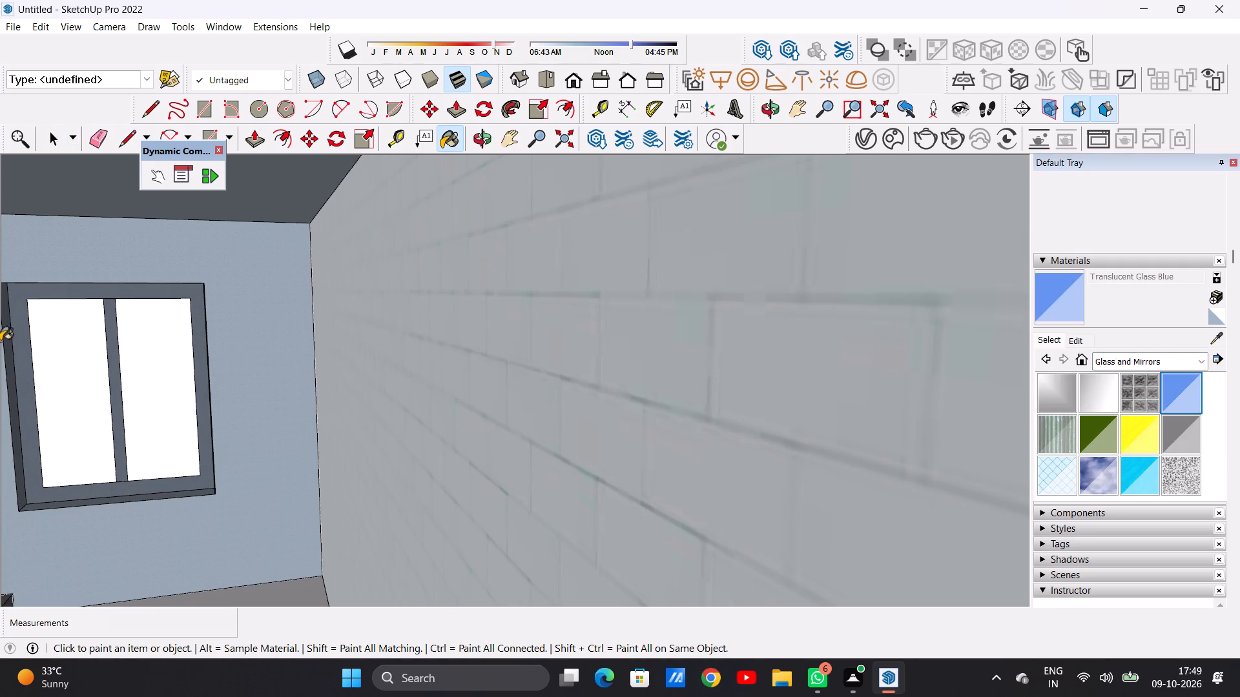
{"action": "scroll", "coordinate": [0, 327], "scroll_direction": "up", "scroll_amount": 4}
{"action": "left_click", "coordinate": [70, 368]}
{"action": "left_click", "coordinate": [201, 390]}
{"action": "scroll", "coordinate": [246, 401], "scroll_direction": "down", "scroll_amount": 4}
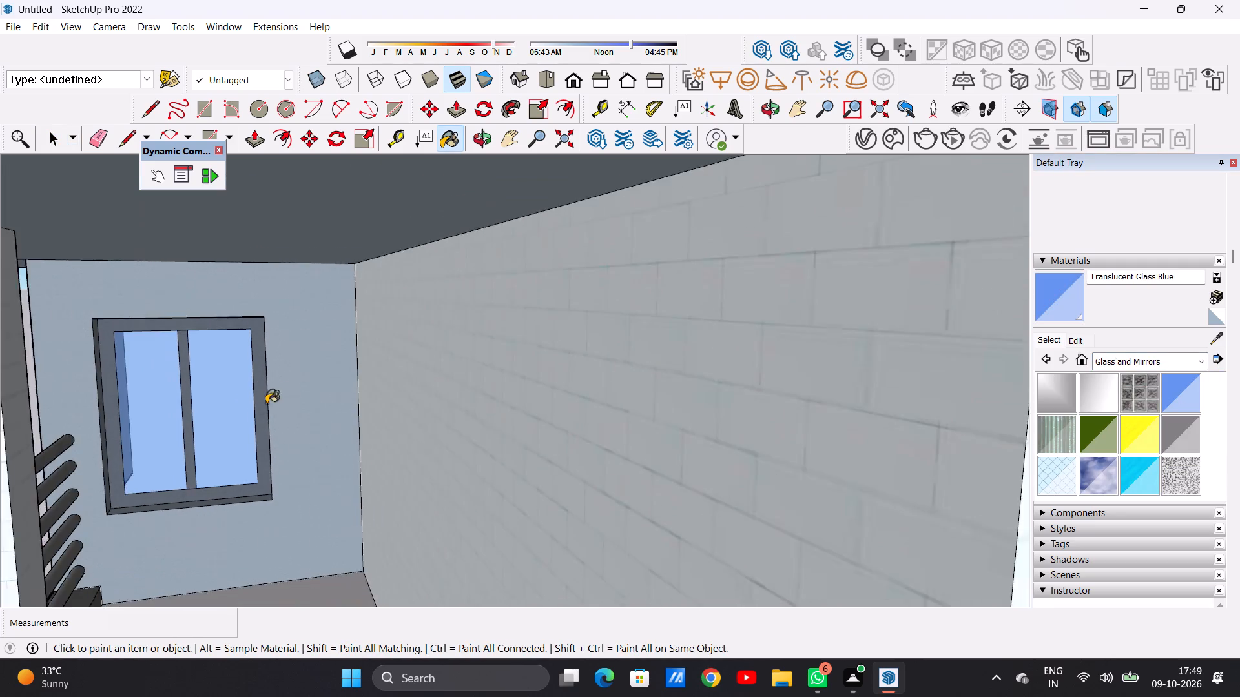
Inspect the house from the side and front, including the ground-floor windows and boundary fence, for surfaces still lacking a material.
{"action": "scroll", "coordinate": [266, 403], "scroll_direction": "down", "scroll_amount": 11}
{"action": "middle_click_drag", "start_coordinate": [280, 476], "coordinate": [581, 472]}
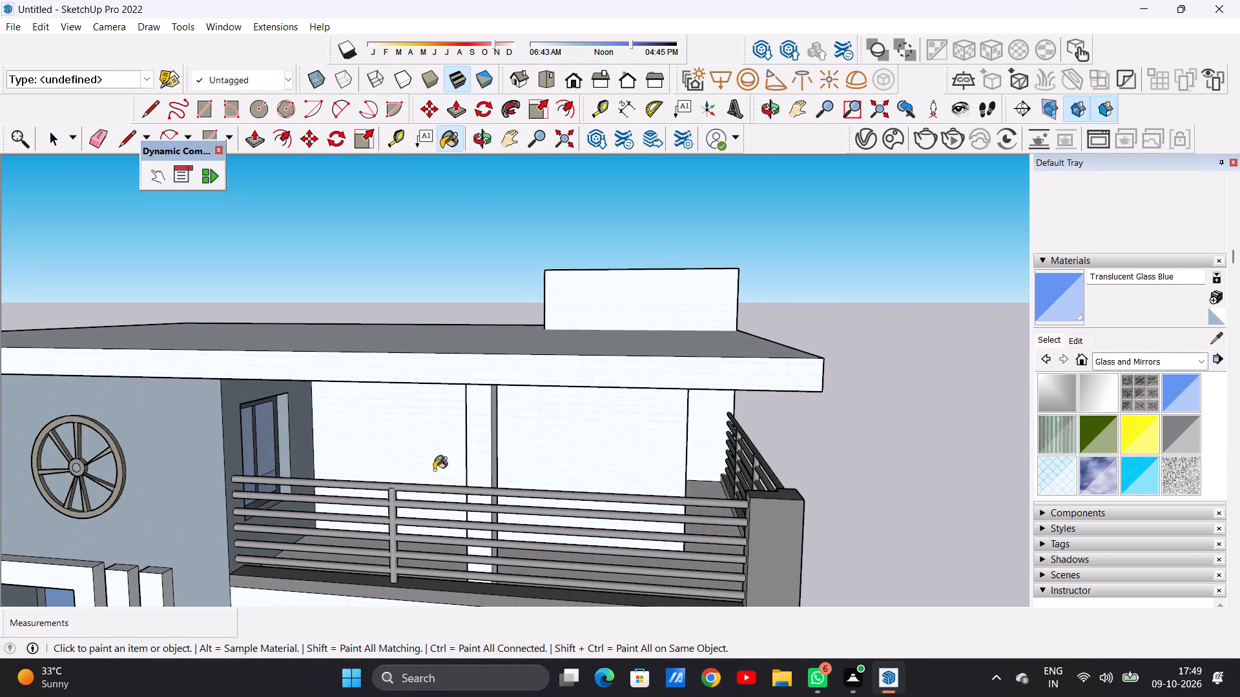
{"action": "scroll", "coordinate": [352, 468], "scroll_direction": "down", "scroll_amount": 17}
{"action": "middle_click_drag", "start_coordinate": [440, 452], "coordinate": [94, 376]}
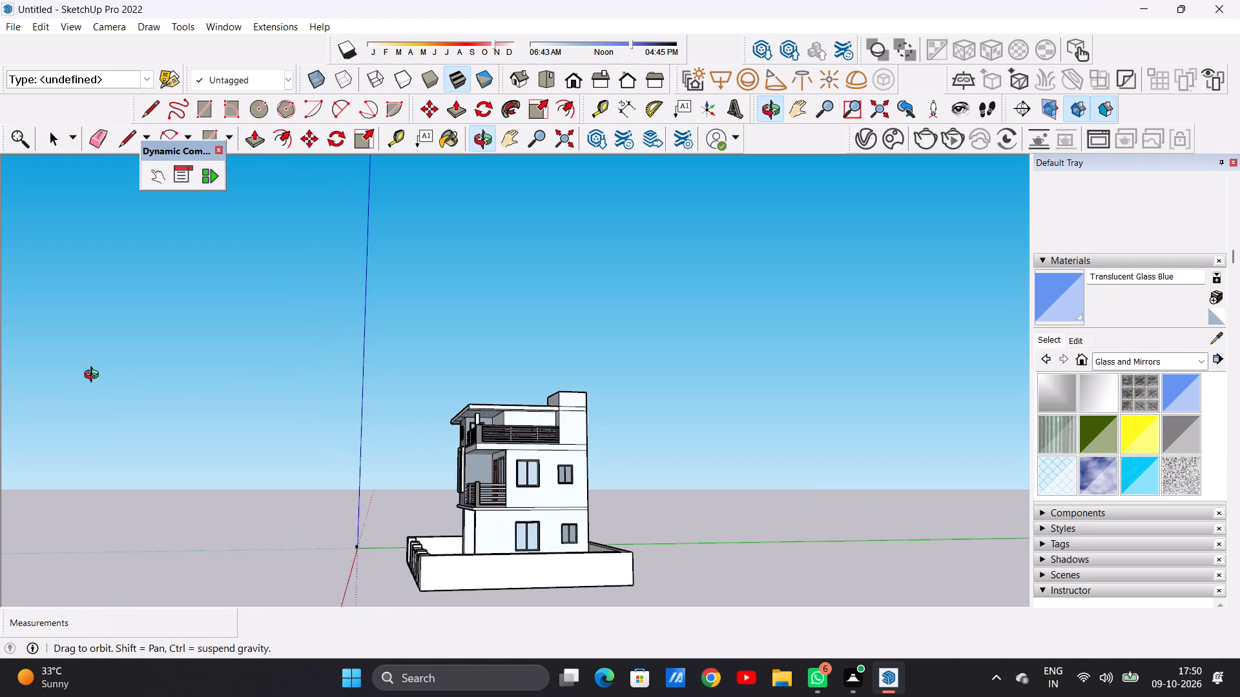
{"action": "middle_click_drag", "start_coordinate": [94, 376], "coordinate": [506, 452]}
{"action": "scroll", "coordinate": [383, 463], "scroll_direction": "down", "scroll_amount": 3}
{"action": "scroll", "coordinate": [372, 559], "scroll_direction": "up", "scroll_amount": 1}
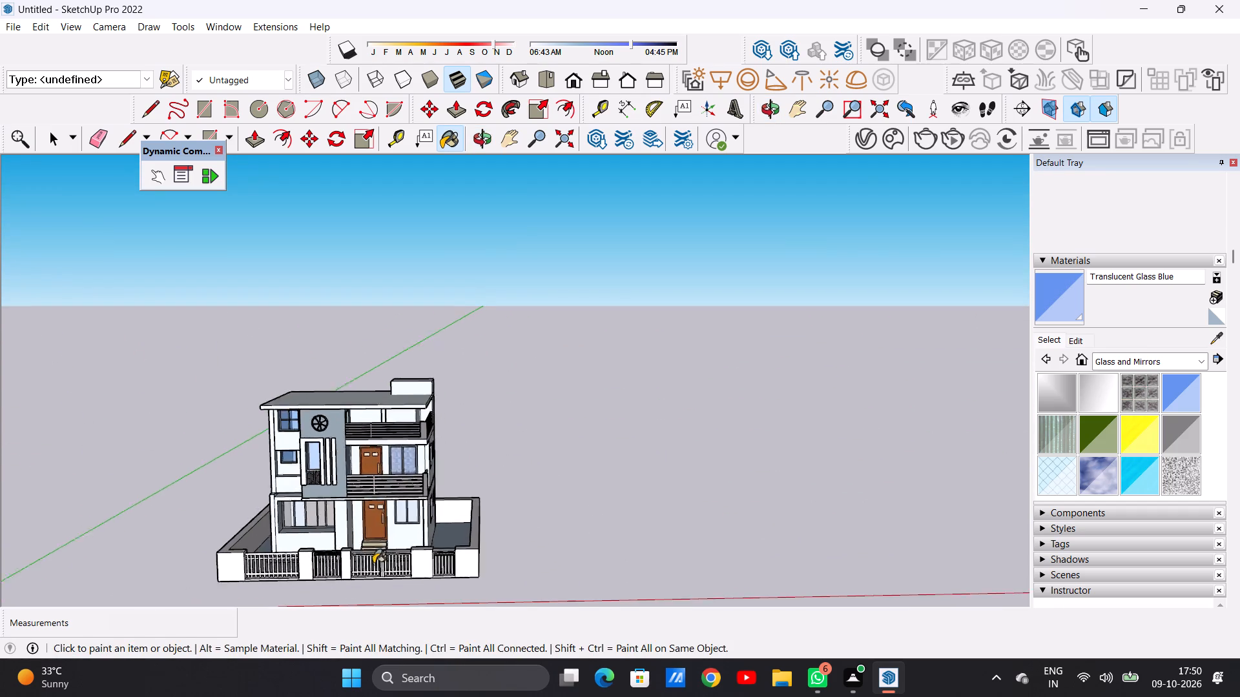
{"action": "scroll", "coordinate": [373, 563], "scroll_direction": "up", "scroll_amount": 9}
{"action": "key", "text": "space"}
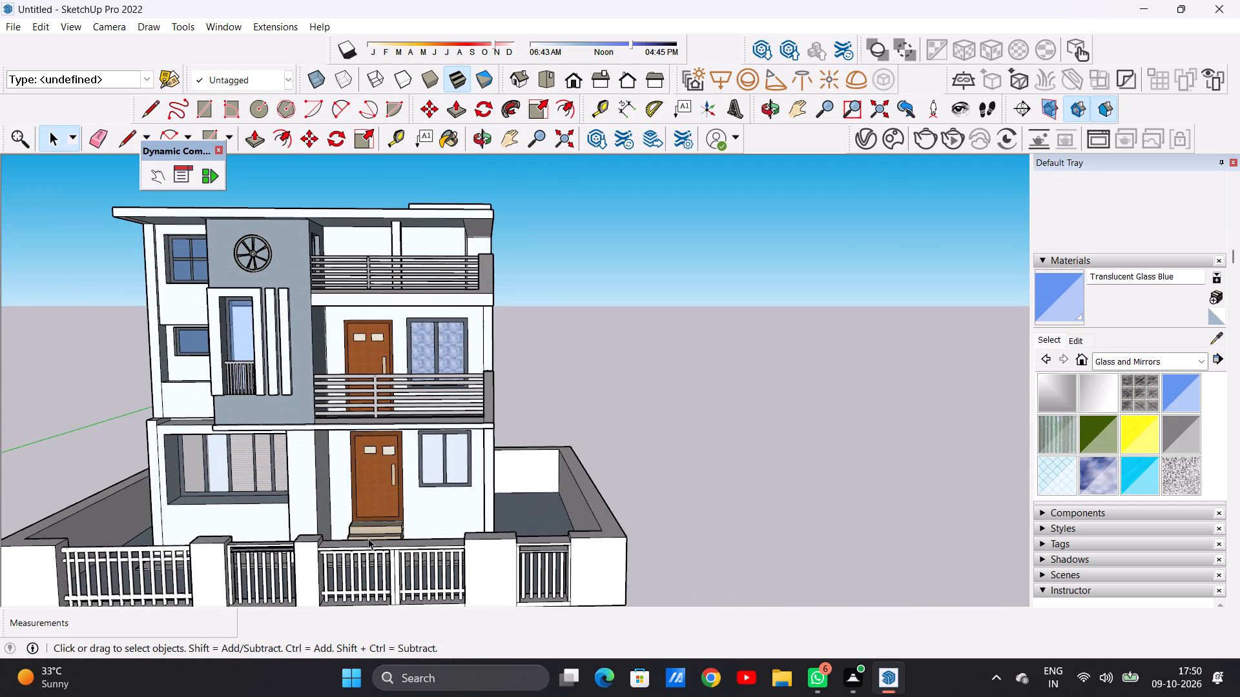
{"action": "scroll", "coordinate": [200, 463], "scroll_direction": "up", "scroll_amount": 13}
{"action": "middle_click_drag", "start_coordinate": [166, 461], "coordinate": [267, 465]}
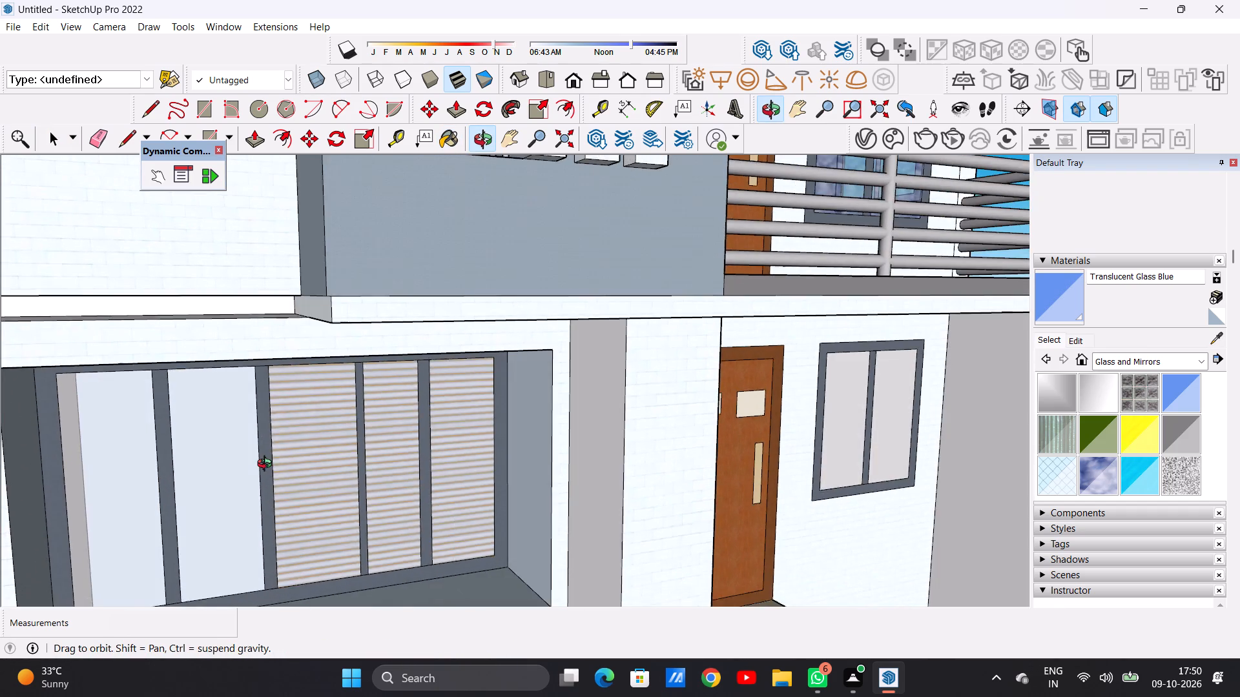
{"action": "middle_click_drag", "start_coordinate": [267, 465], "coordinate": [211, 480]}
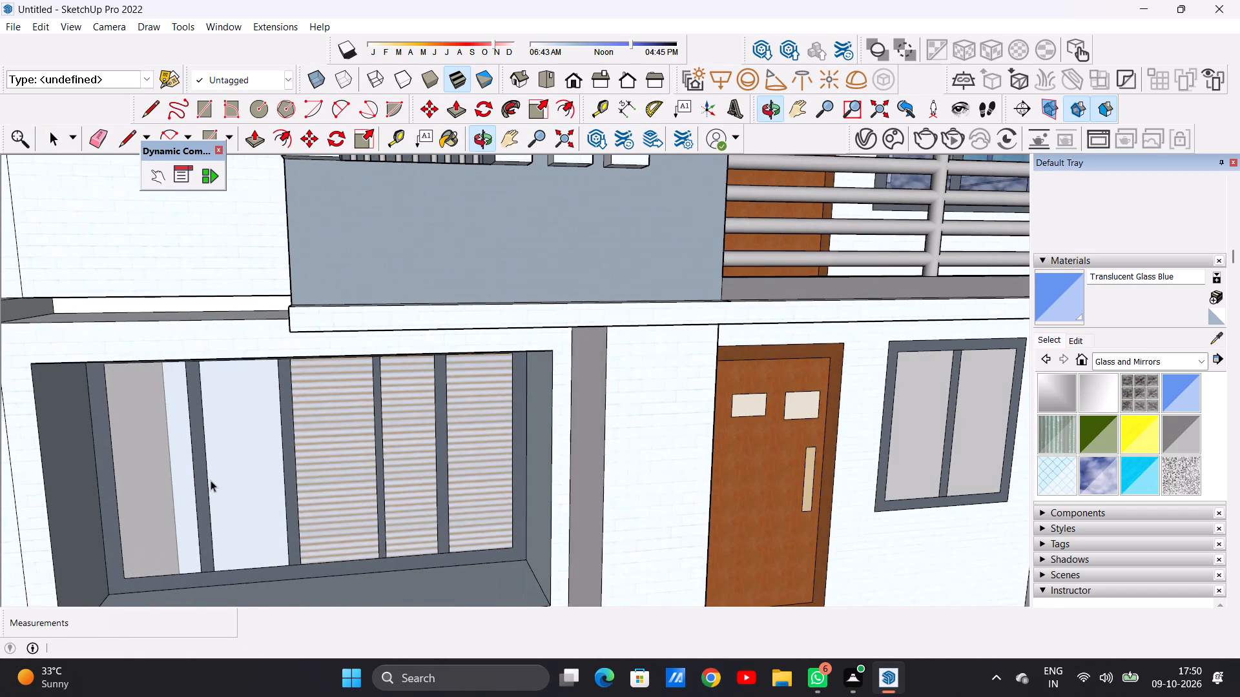
{"action": "scroll", "coordinate": [211, 480], "scroll_direction": "down", "scroll_amount": 20}
{"action": "scroll", "coordinate": [211, 480], "scroll_direction": "down", "scroll_amount": 6}
{"action": "scroll", "coordinate": [256, 456], "scroll_direction": "up", "scroll_amount": 8}
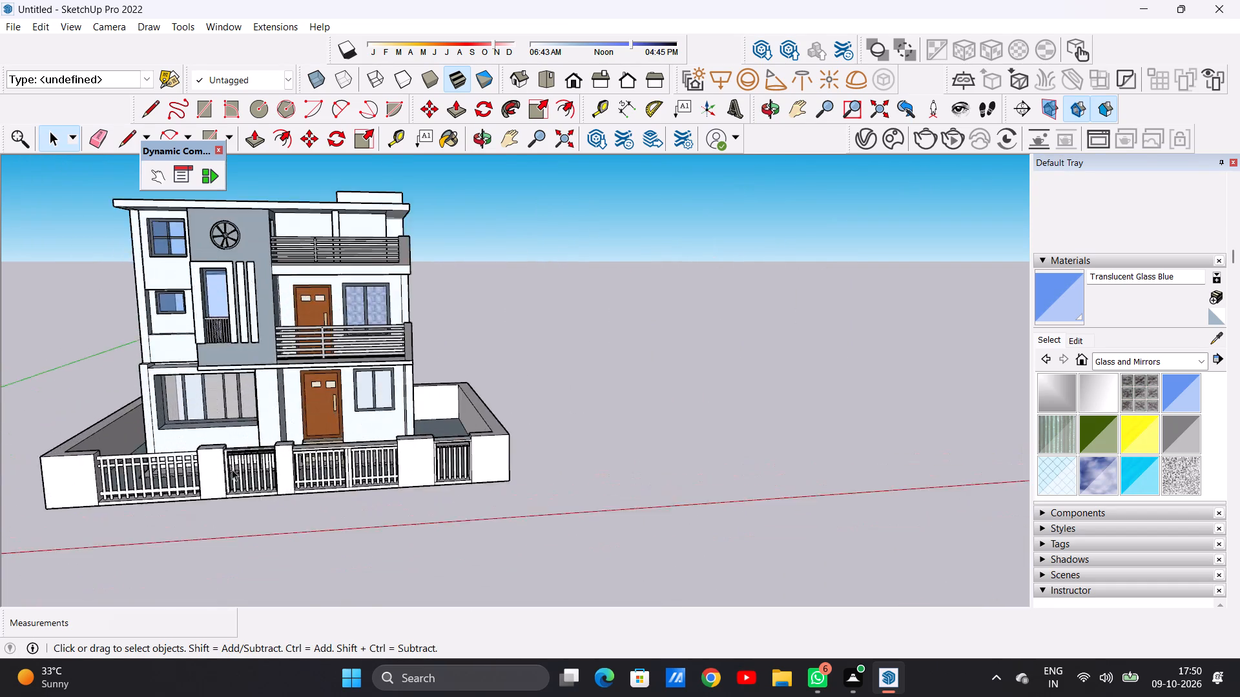
{"action": "scroll", "coordinate": [181, 474], "scroll_direction": "down", "scroll_amount": 1}
{"action": "scroll", "coordinate": [177, 473], "scroll_direction": "up", "scroll_amount": 7}
{"action": "middle_click_drag", "start_coordinate": [144, 422], "coordinate": [118, 439]}
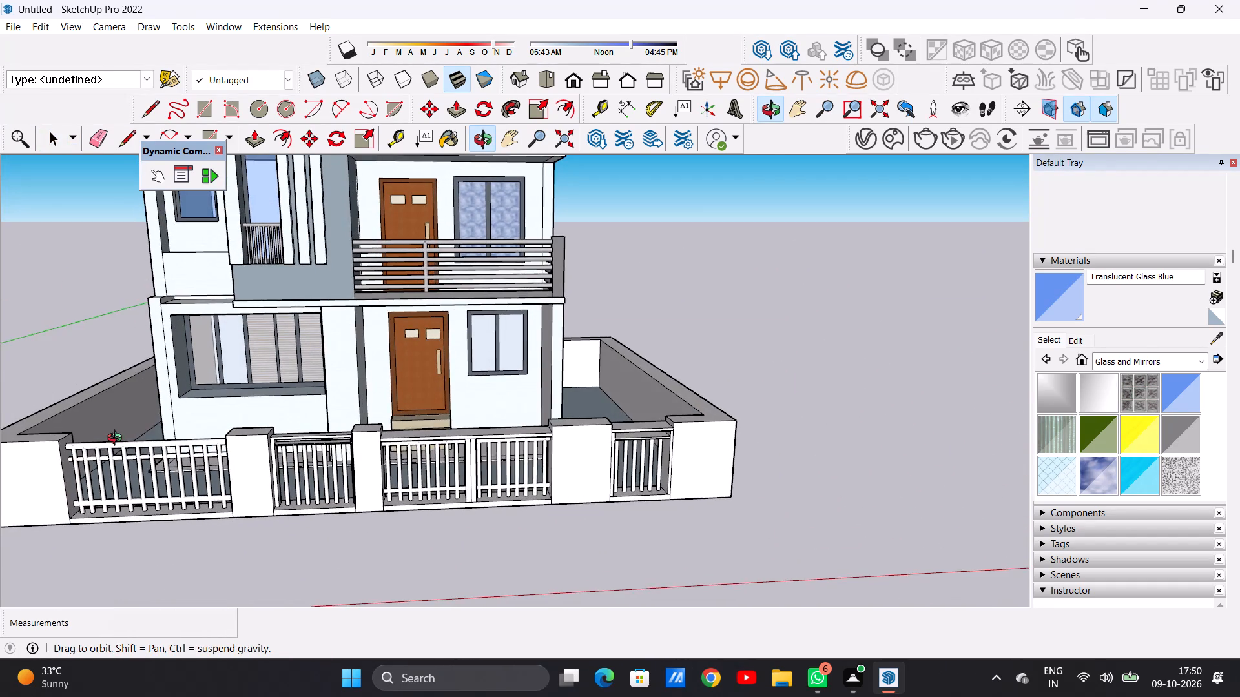
{"action": "middle_click_drag", "start_coordinate": [118, 439], "coordinate": [114, 454]}
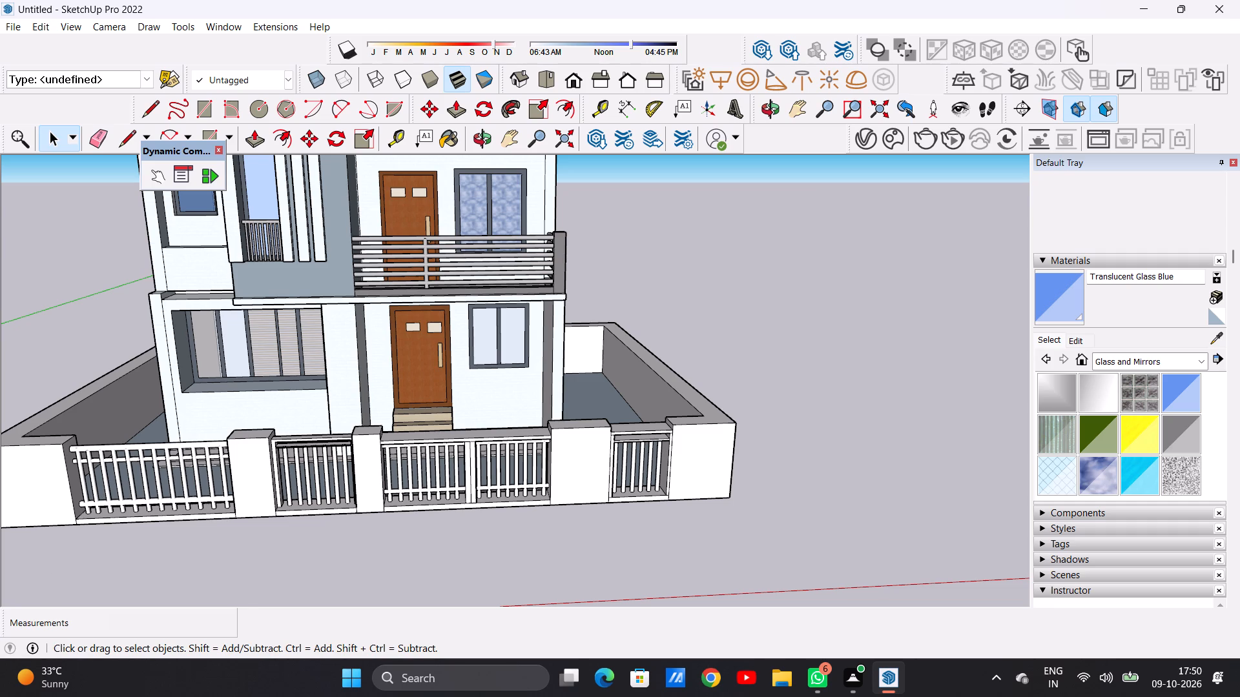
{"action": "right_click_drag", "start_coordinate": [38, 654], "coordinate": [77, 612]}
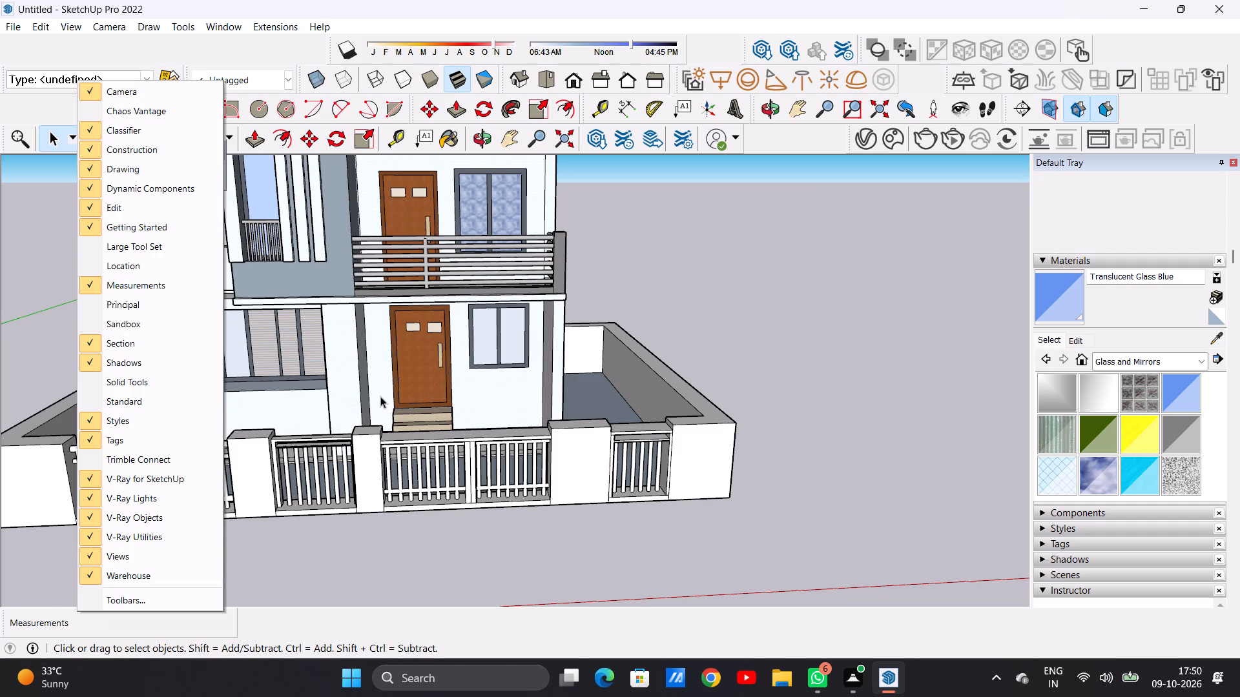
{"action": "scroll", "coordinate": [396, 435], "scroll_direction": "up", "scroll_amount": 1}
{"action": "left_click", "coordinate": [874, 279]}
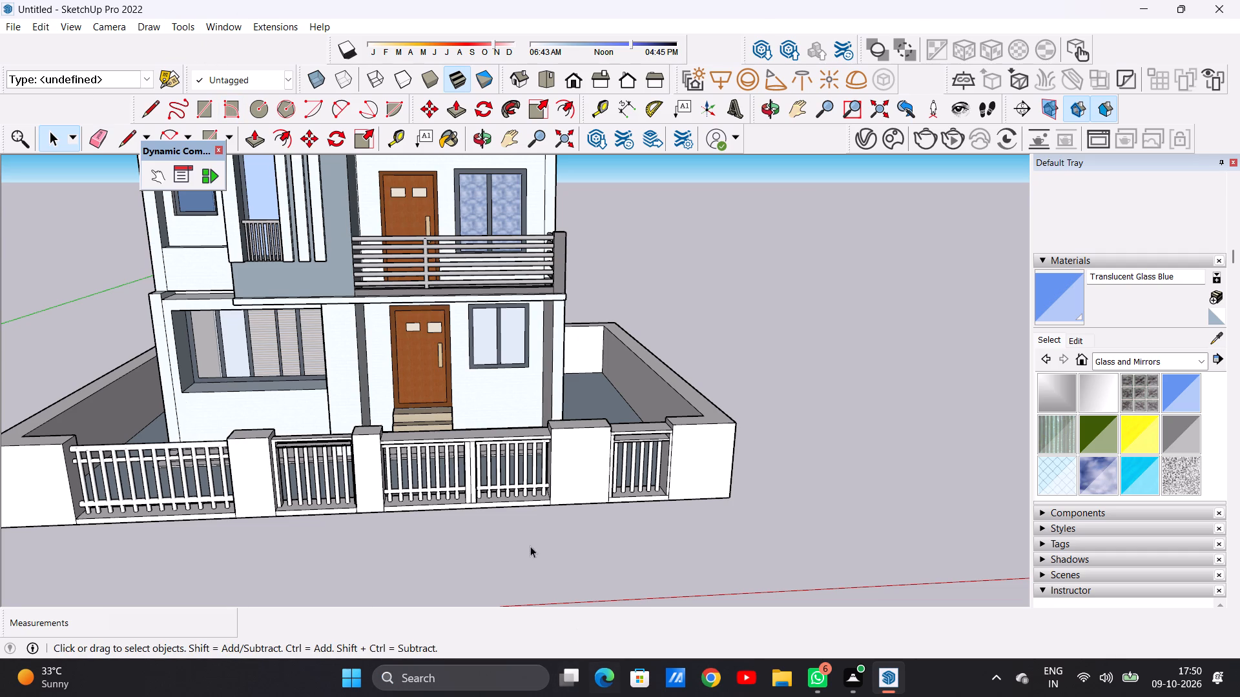
Bring up the grey shades of the Colors materials for painting the front boundary fence.
{"action": "scroll", "coordinate": [575, 531], "scroll_direction": "down", "scroll_amount": 11}
{"action": "scroll", "coordinate": [571, 543], "scroll_direction": "up", "scroll_amount": 7}
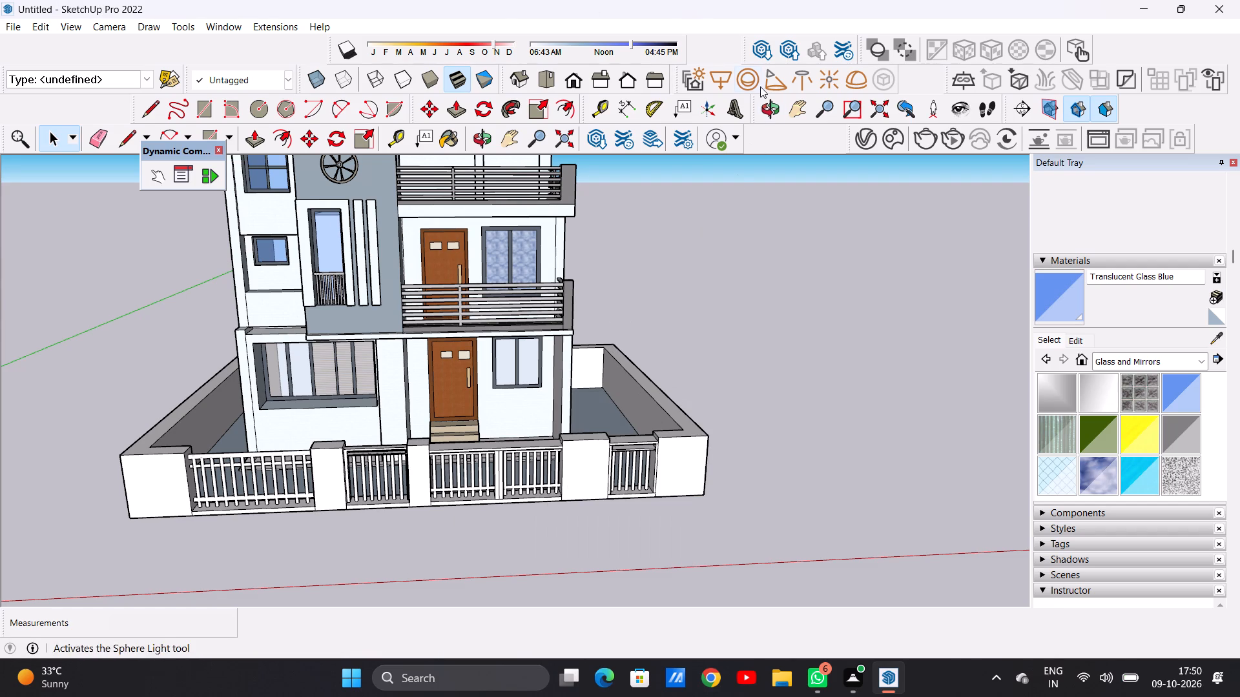
{"action": "scroll", "coordinate": [592, 390], "scroll_direction": "down", "scroll_amount": 12}
{"action": "scroll", "coordinate": [543, 395], "scroll_direction": "up", "scroll_amount": 12}
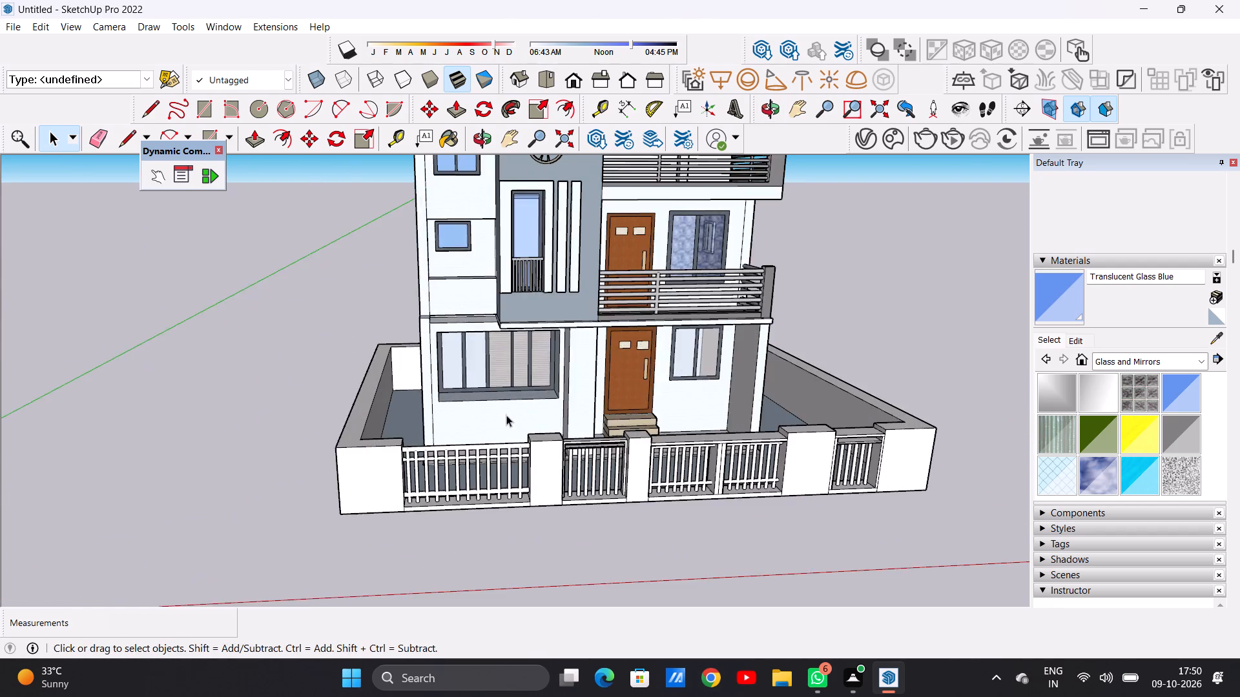
{"action": "scroll", "coordinate": [506, 415], "scroll_direction": "up", "scroll_amount": 6}
{"action": "middle_click_drag", "start_coordinate": [530, 498], "coordinate": [501, 450]}
{"action": "scroll", "coordinate": [501, 451], "scroll_direction": "up", "scroll_amount": 4}
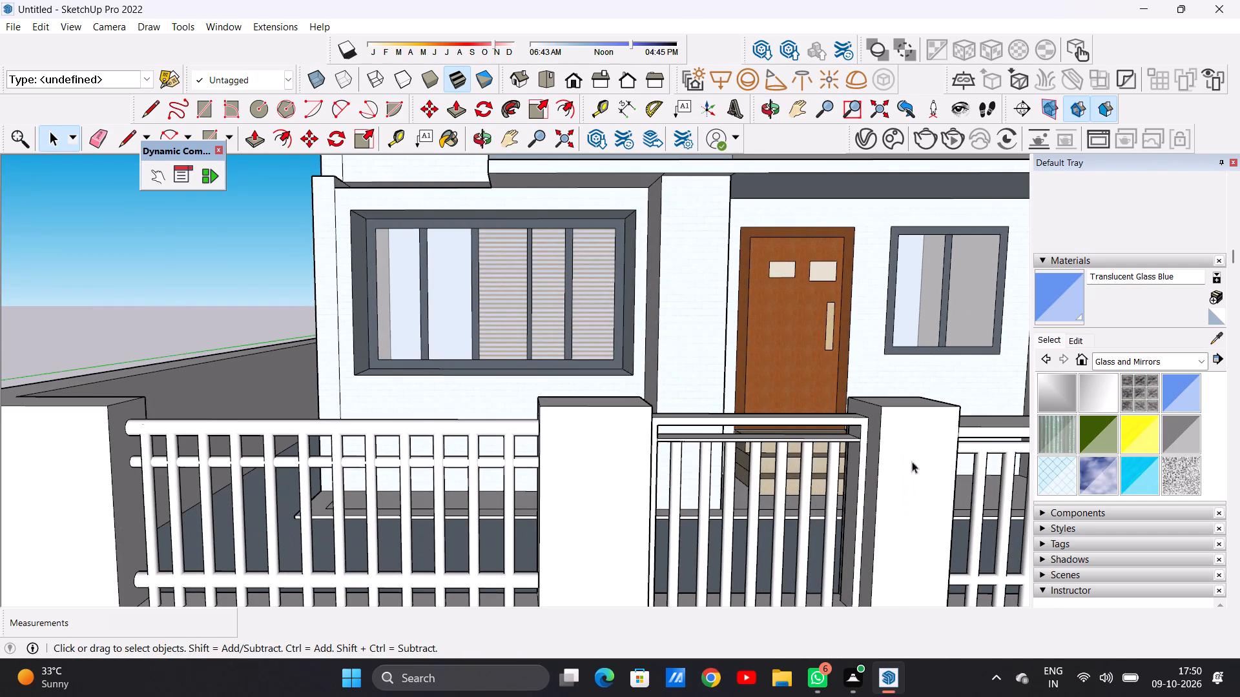
{"action": "left_click", "coordinate": [1193, 362]}
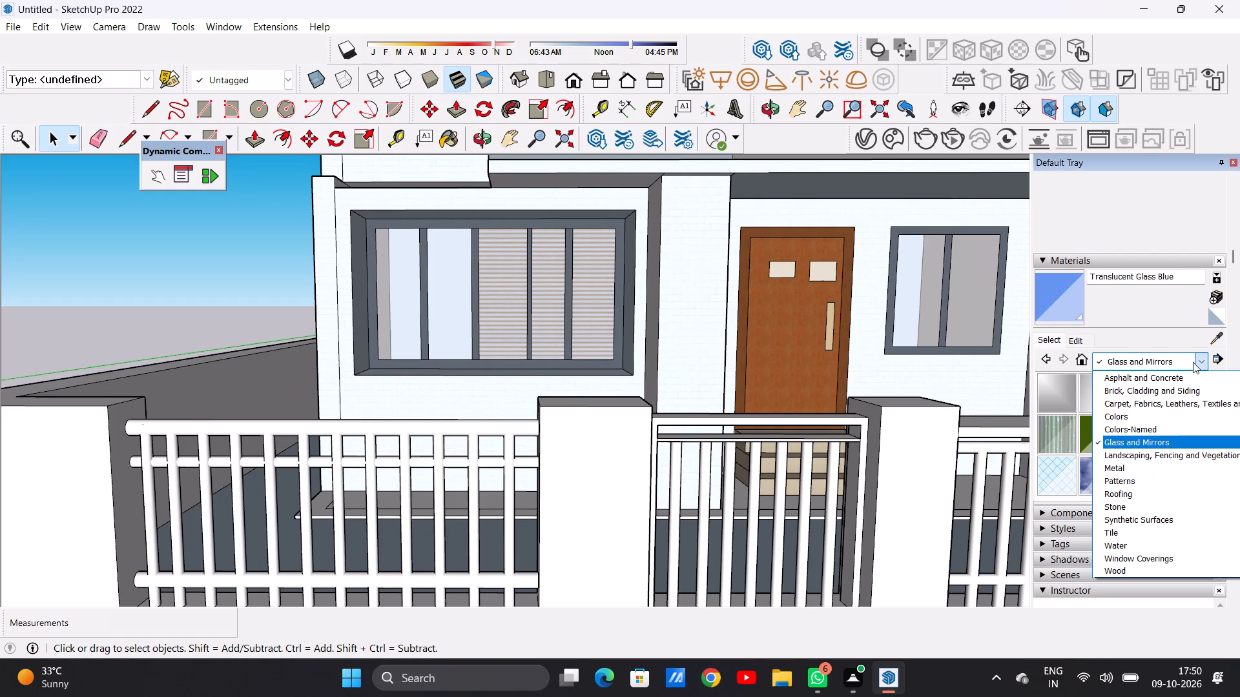
{"action": "left_click", "coordinate": [1176, 411]}
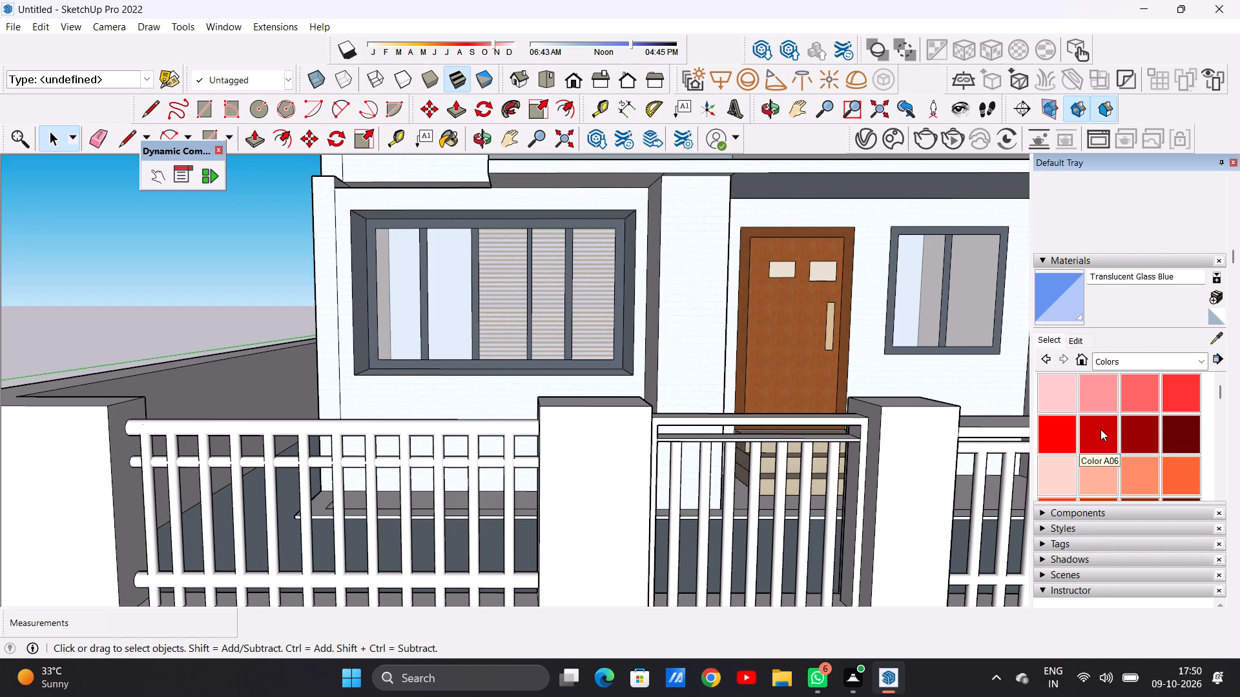
{"action": "scroll", "coordinate": [1100, 429], "scroll_direction": "down", "scroll_amount": 14}
{"action": "scroll", "coordinate": [1100, 429], "scroll_direction": "up", "scroll_amount": 2}
{"action": "scroll", "coordinate": [1100, 429], "scroll_direction": "down", "scroll_amount": 2}
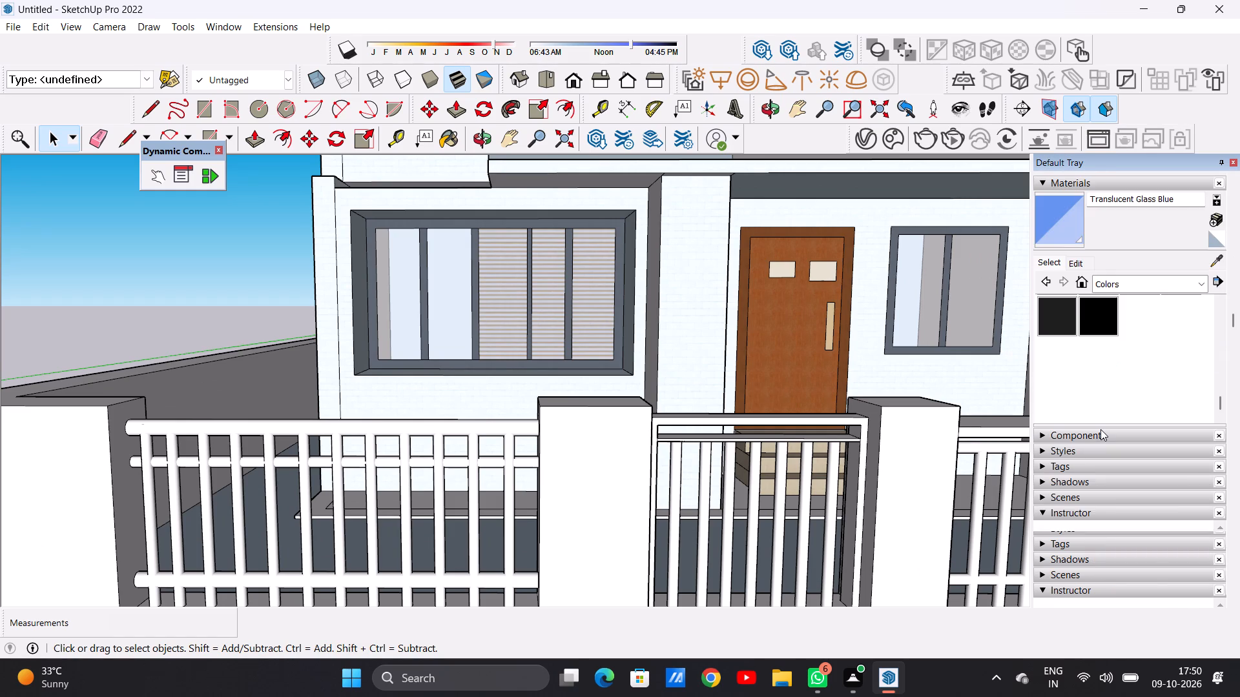
{"action": "scroll", "coordinate": [1100, 429], "scroll_direction": "down", "scroll_amount": 1}
{"action": "scroll", "coordinate": [1100, 429], "scroll_direction": "up", "scroll_amount": 2}
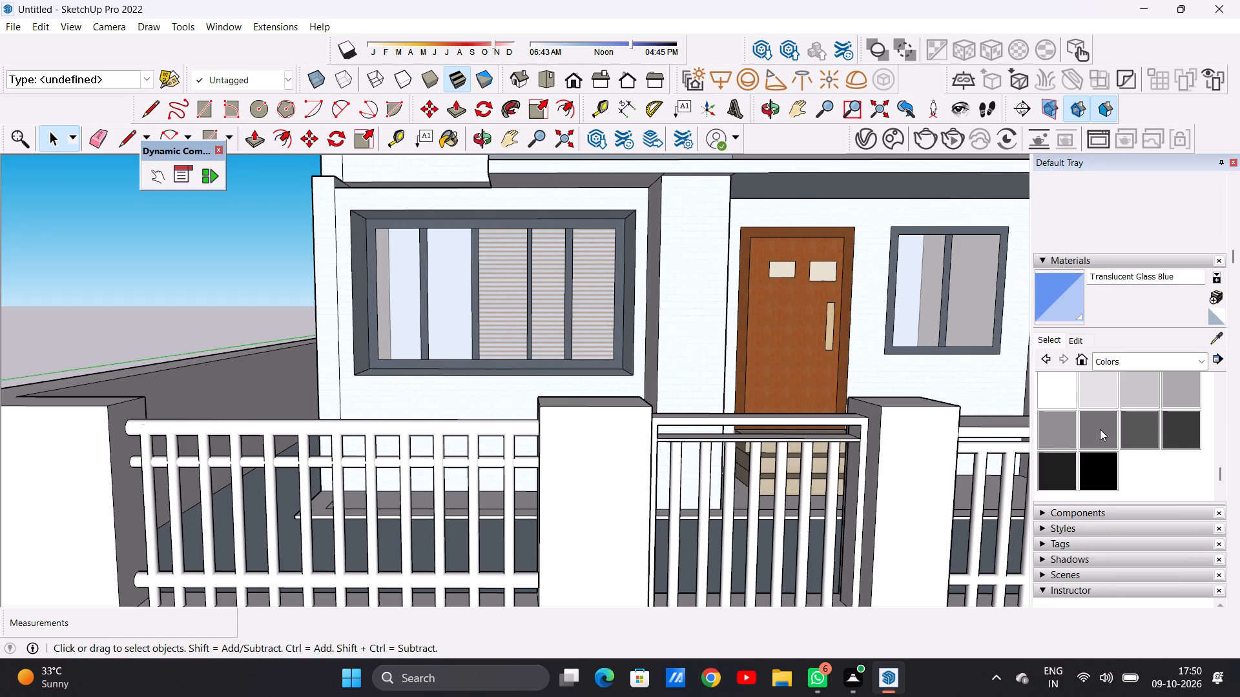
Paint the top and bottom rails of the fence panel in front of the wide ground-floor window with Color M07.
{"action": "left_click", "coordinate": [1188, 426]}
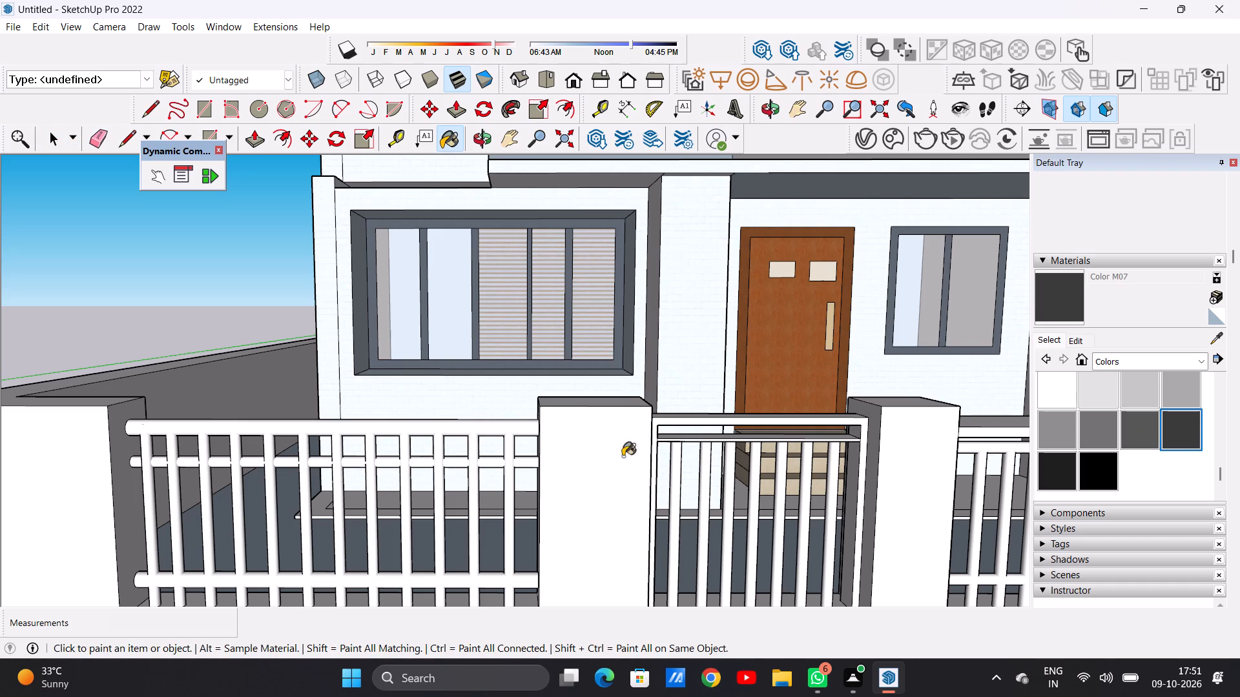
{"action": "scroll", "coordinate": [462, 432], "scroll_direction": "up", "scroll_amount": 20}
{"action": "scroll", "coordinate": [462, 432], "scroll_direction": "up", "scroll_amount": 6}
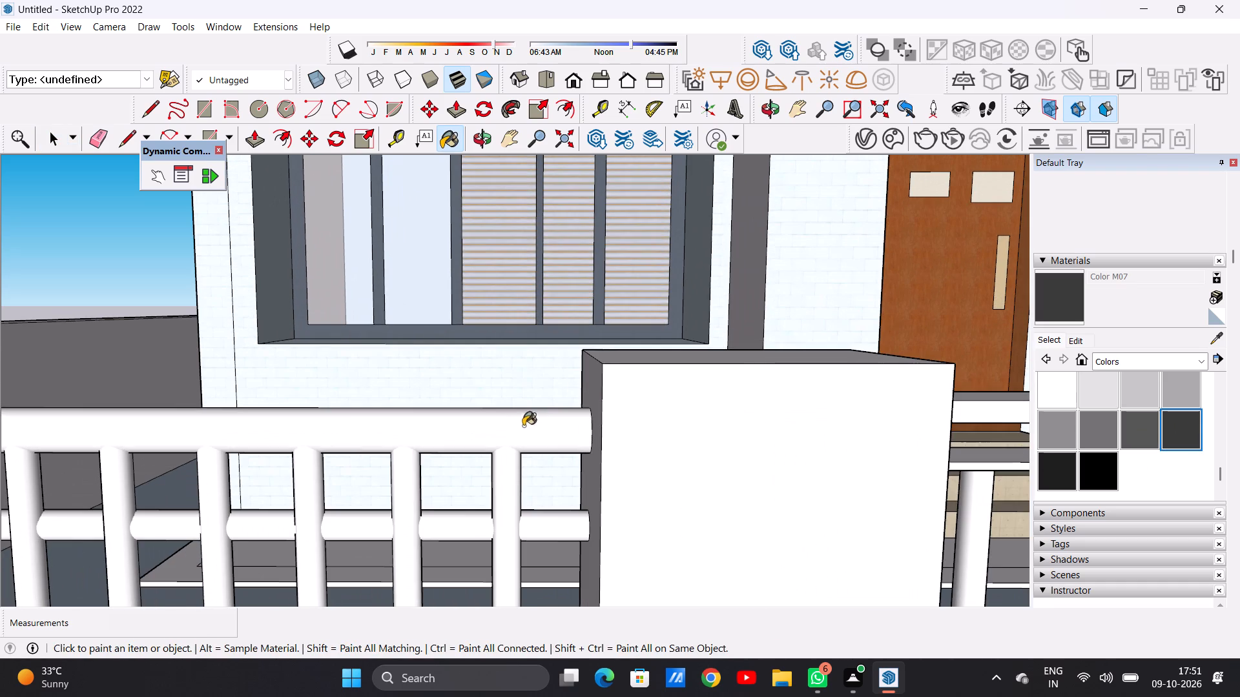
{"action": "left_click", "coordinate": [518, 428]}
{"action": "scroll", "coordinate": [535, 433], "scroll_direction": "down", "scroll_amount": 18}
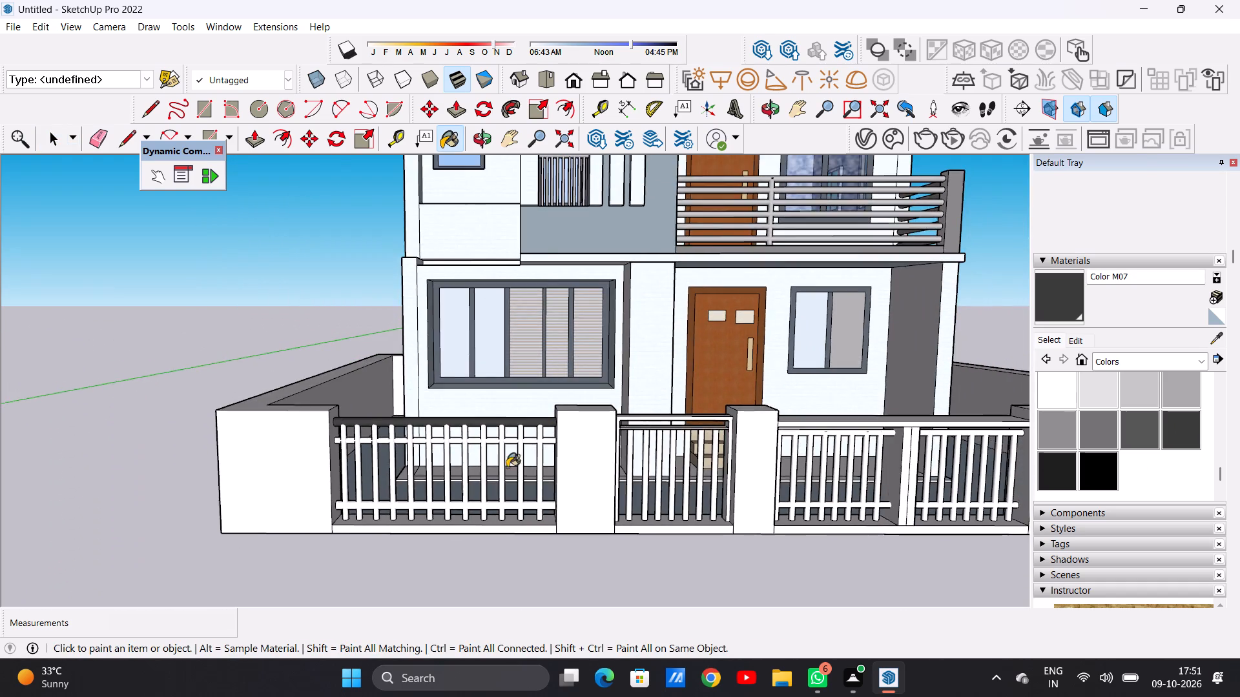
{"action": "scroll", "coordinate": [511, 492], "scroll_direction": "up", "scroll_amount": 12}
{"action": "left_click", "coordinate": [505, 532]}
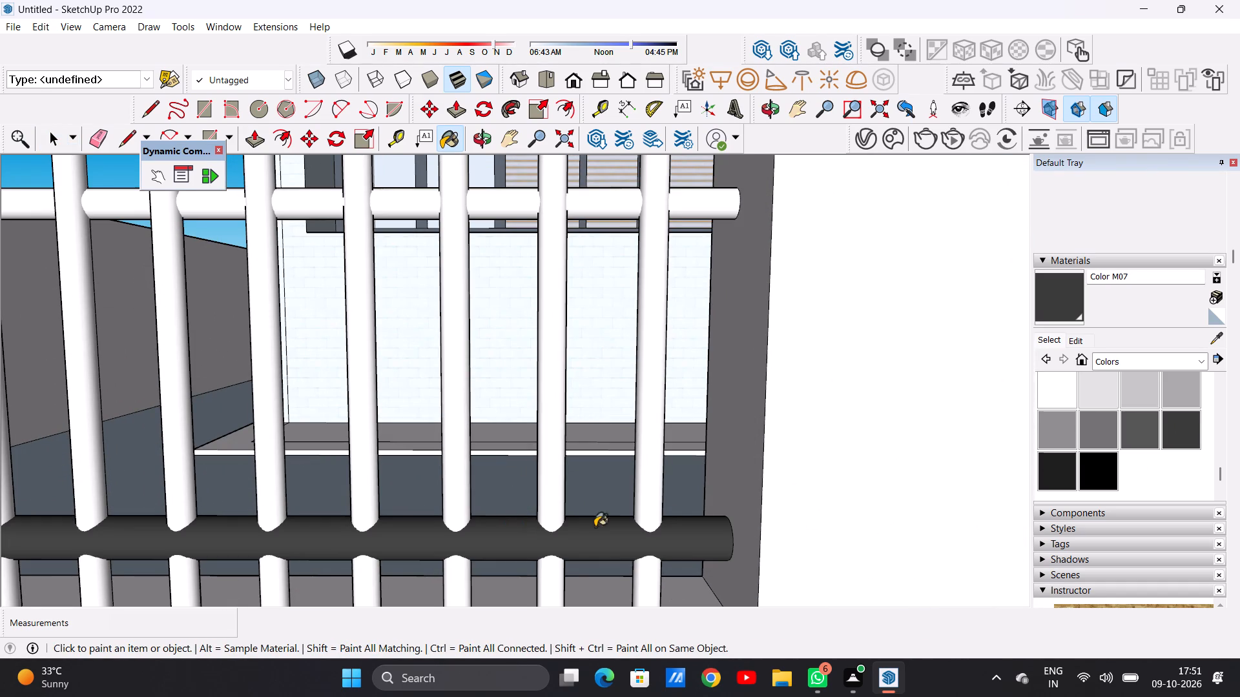
Choose Color M08 and paint the fence panel's three vertical bars nearest the pillar on the front-door side.
{"action": "left_click", "coordinate": [1046, 474]}
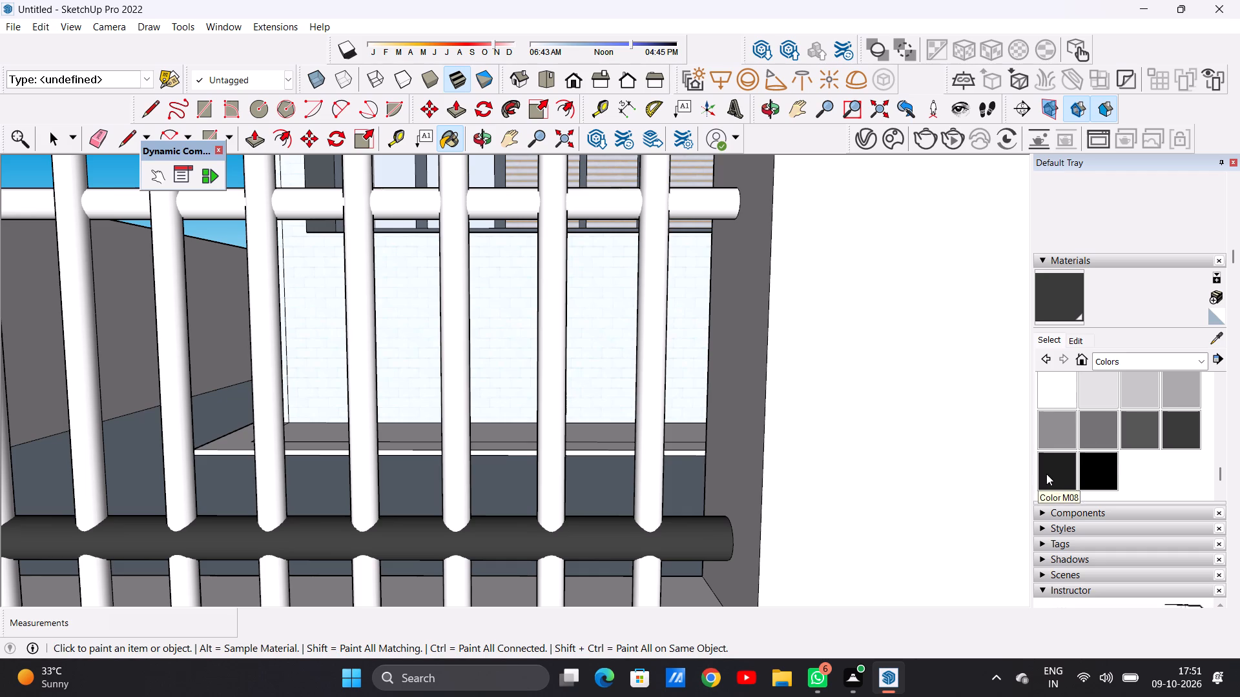
{"action": "left_click", "coordinate": [648, 467]}
{"action": "left_click", "coordinate": [542, 460]}
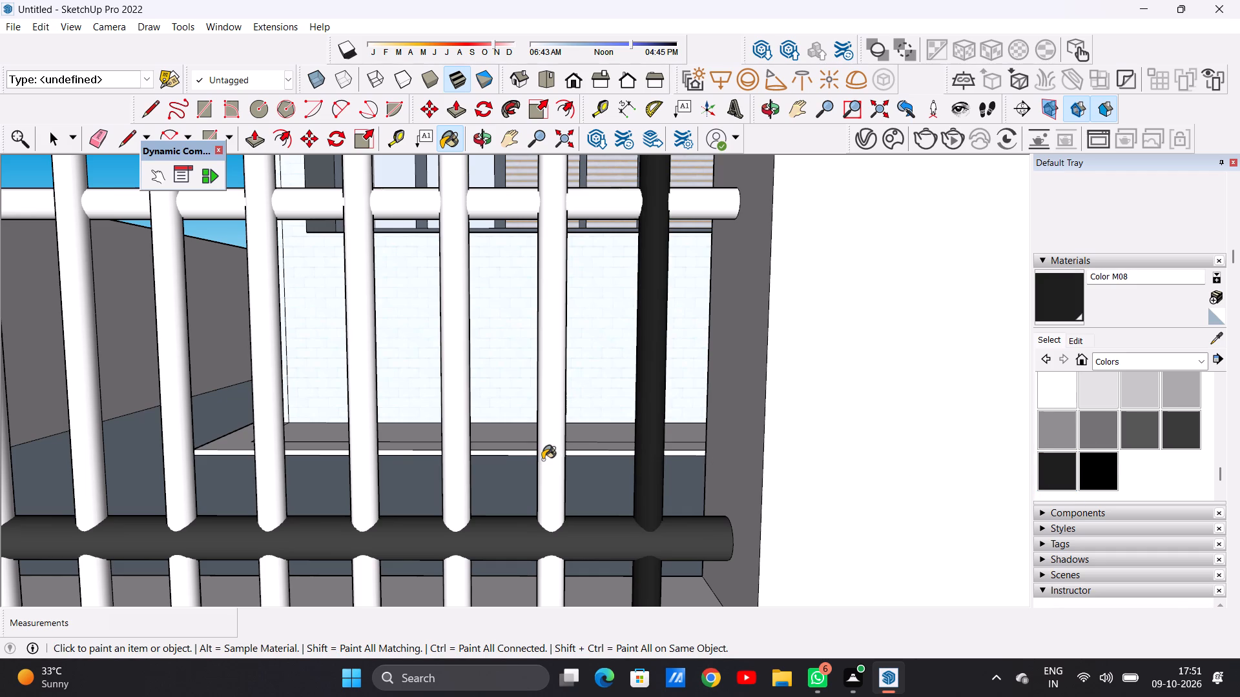
{"action": "scroll", "coordinate": [664, 470], "scroll_direction": "down", "scroll_amount": 9}
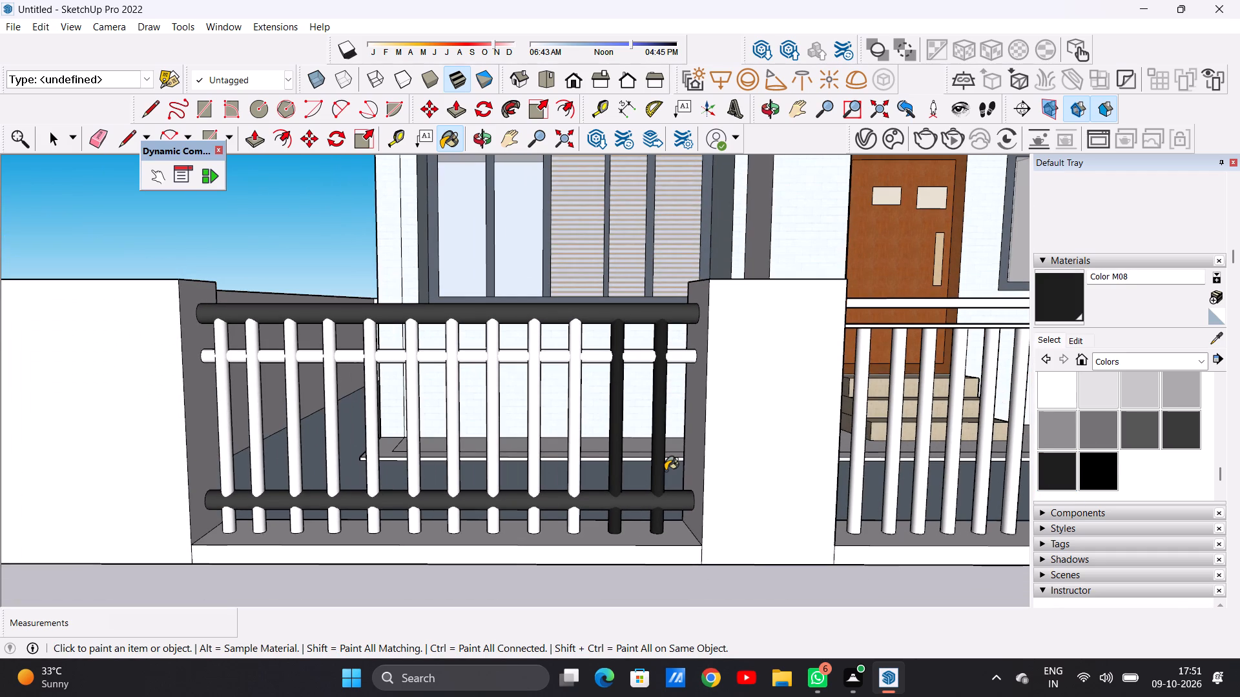
{"action": "left_click", "coordinate": [577, 464]}
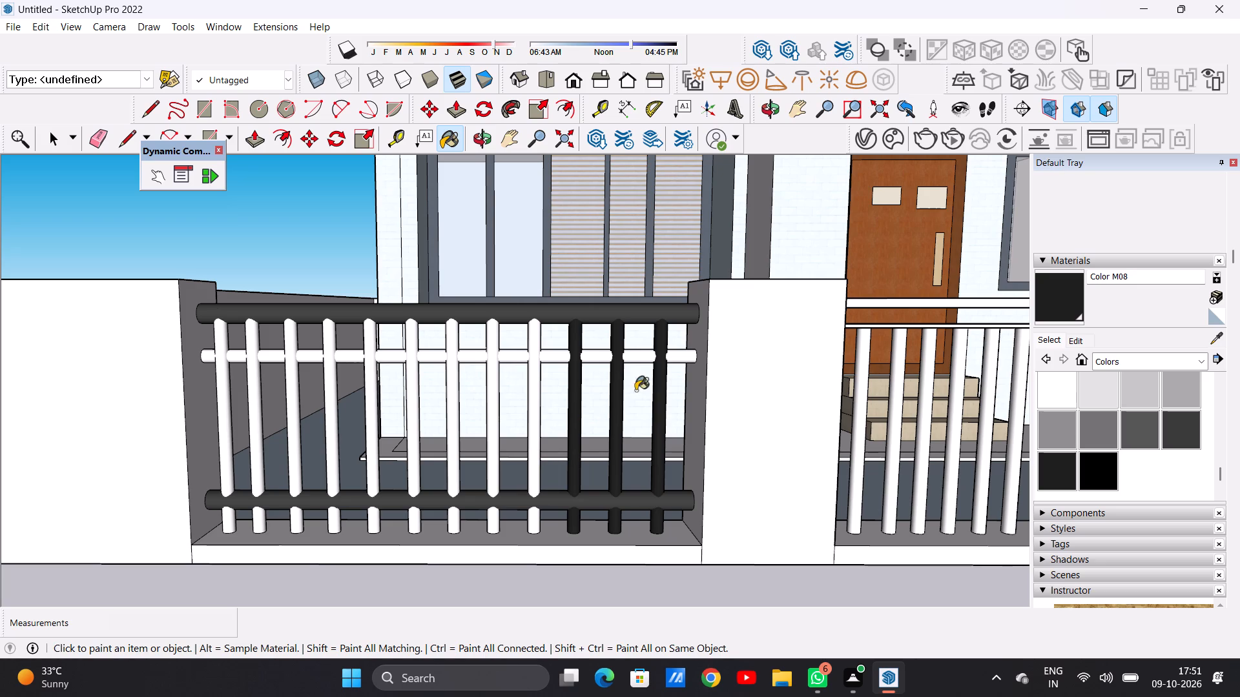
Paint the top, bottom and middle horizontal rails of the same fence panel with Color M08.
{"action": "left_click", "coordinate": [689, 318]}
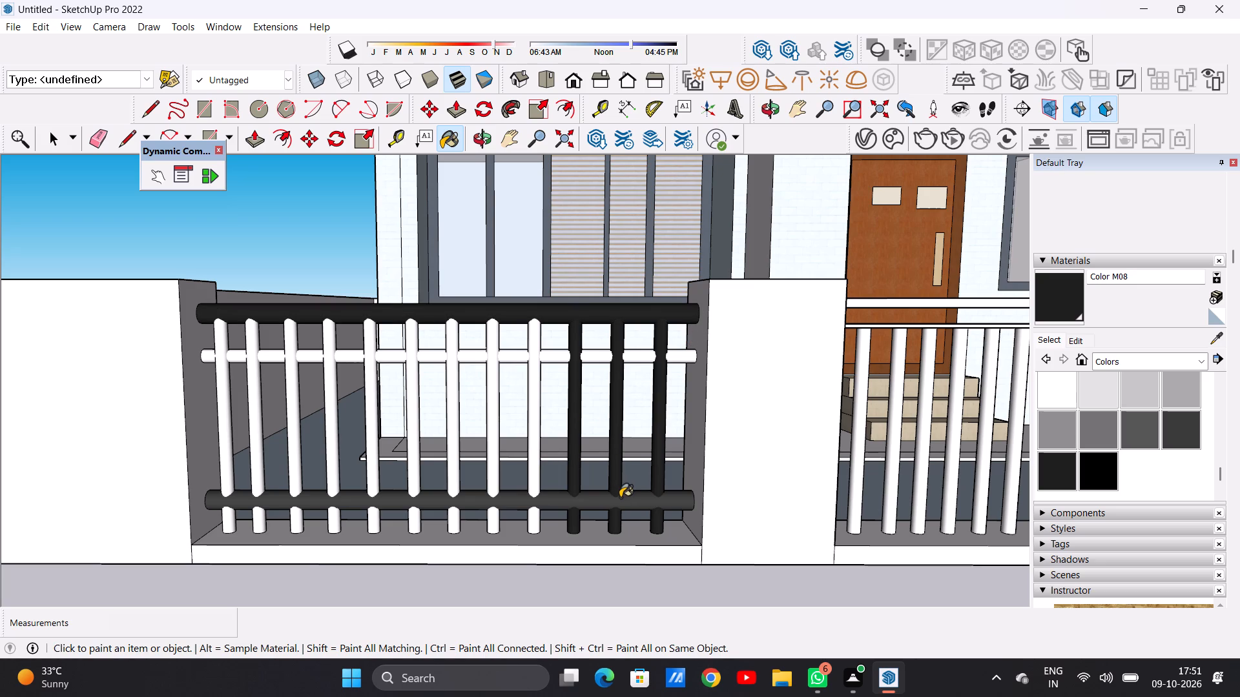
{"action": "left_click", "coordinate": [622, 498]}
{"action": "scroll", "coordinate": [535, 490], "scroll_direction": "down", "scroll_amount": 3}
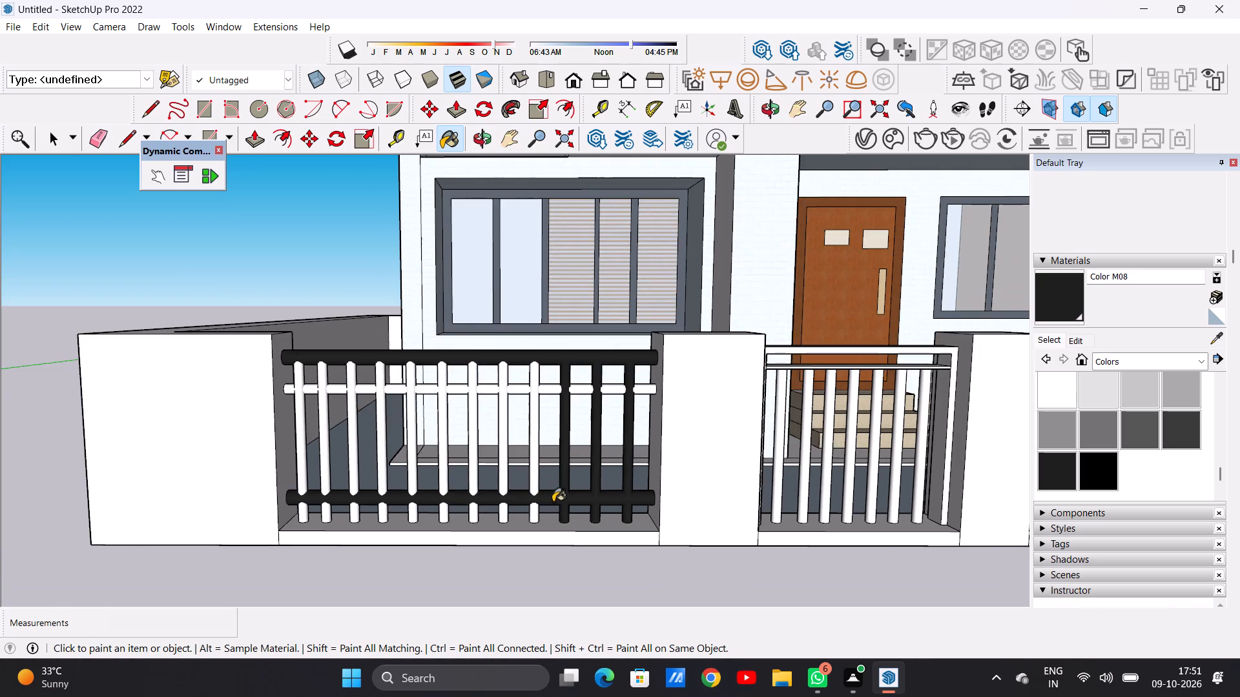
{"action": "scroll", "coordinate": [559, 494], "scroll_direction": "down", "scroll_amount": 4}
{"action": "scroll", "coordinate": [595, 430], "scroll_direction": "up", "scroll_amount": 11}
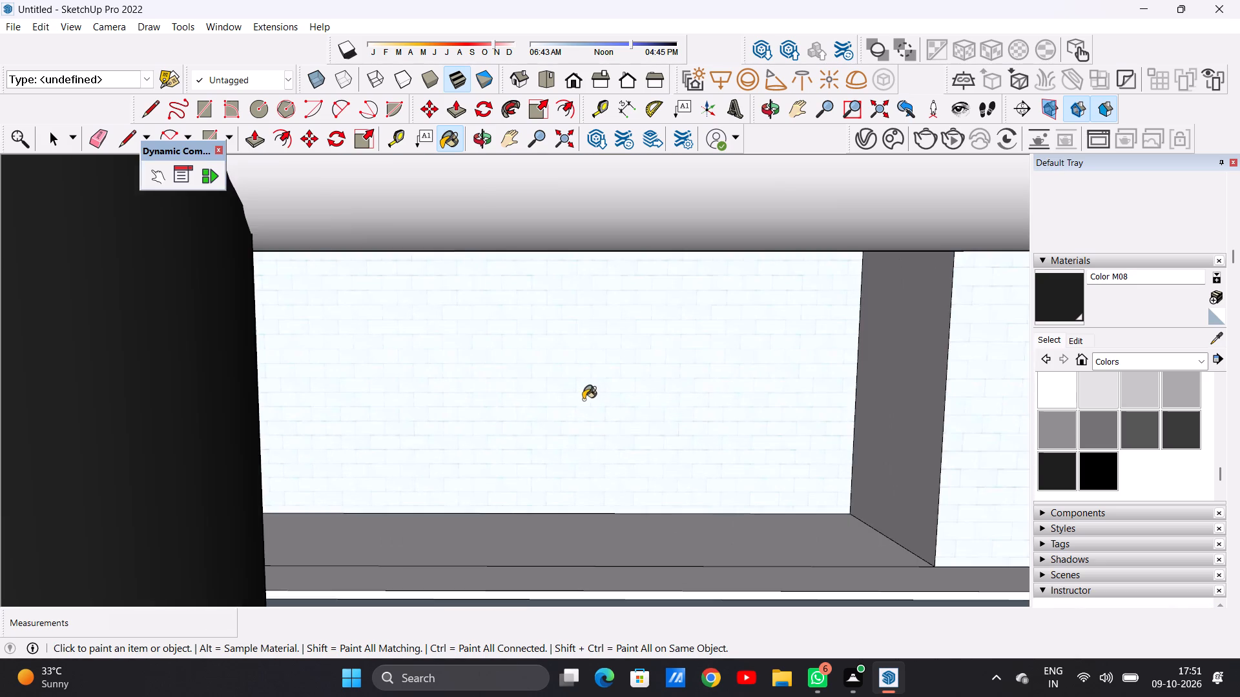
{"action": "scroll", "coordinate": [584, 404], "scroll_direction": "down", "scroll_amount": 5}
{"action": "left_click", "coordinate": [604, 389]}
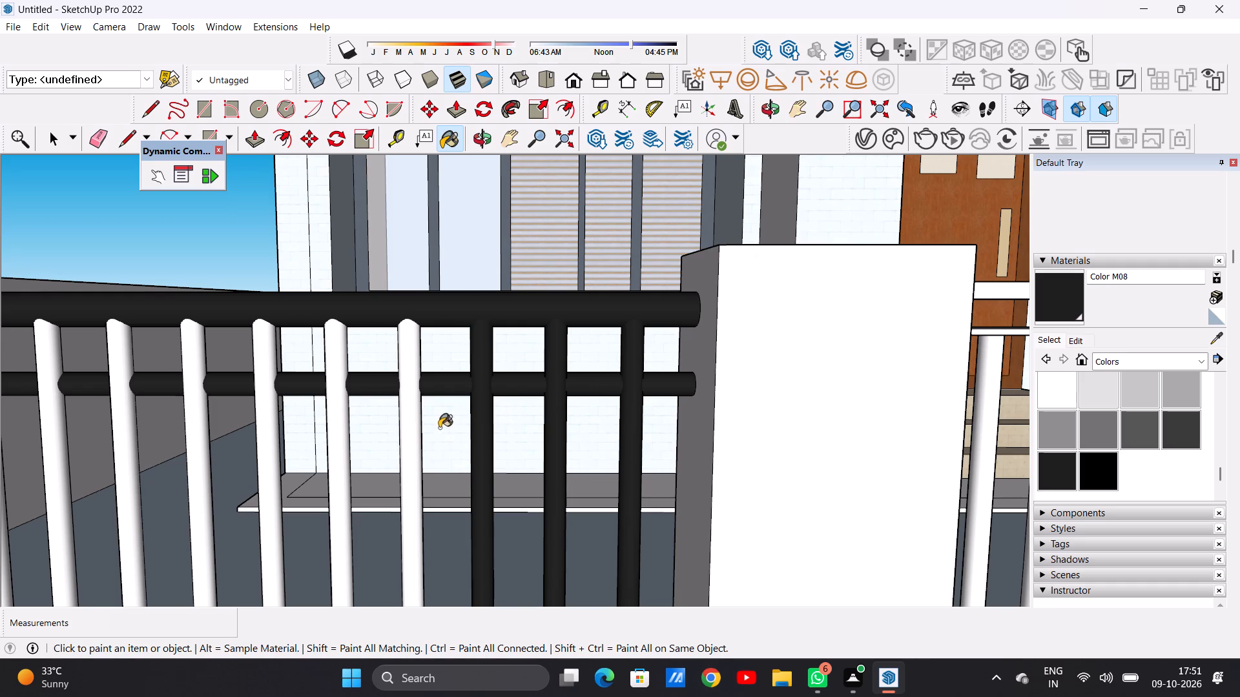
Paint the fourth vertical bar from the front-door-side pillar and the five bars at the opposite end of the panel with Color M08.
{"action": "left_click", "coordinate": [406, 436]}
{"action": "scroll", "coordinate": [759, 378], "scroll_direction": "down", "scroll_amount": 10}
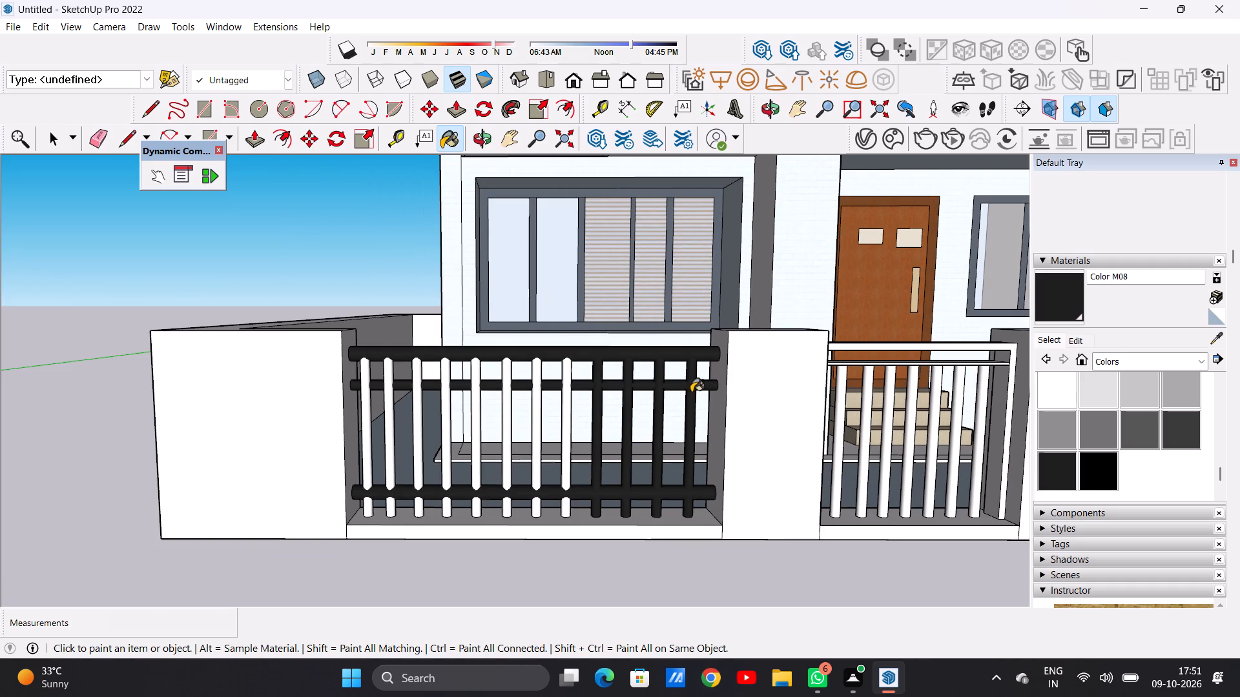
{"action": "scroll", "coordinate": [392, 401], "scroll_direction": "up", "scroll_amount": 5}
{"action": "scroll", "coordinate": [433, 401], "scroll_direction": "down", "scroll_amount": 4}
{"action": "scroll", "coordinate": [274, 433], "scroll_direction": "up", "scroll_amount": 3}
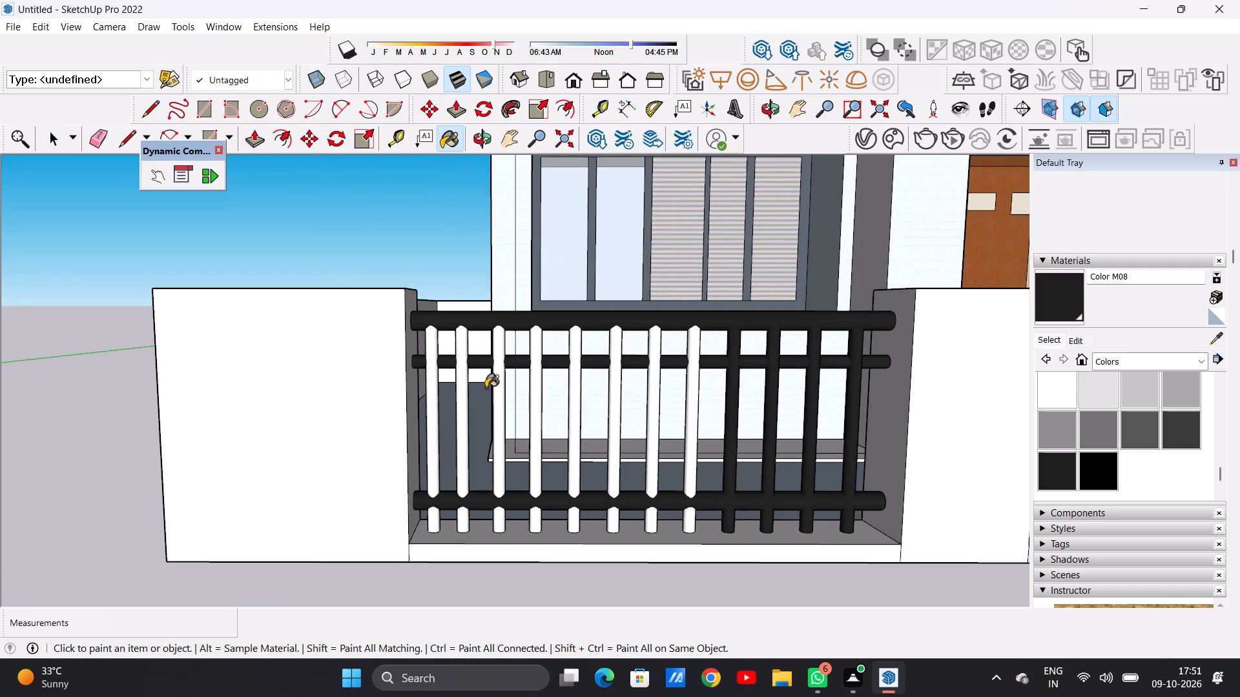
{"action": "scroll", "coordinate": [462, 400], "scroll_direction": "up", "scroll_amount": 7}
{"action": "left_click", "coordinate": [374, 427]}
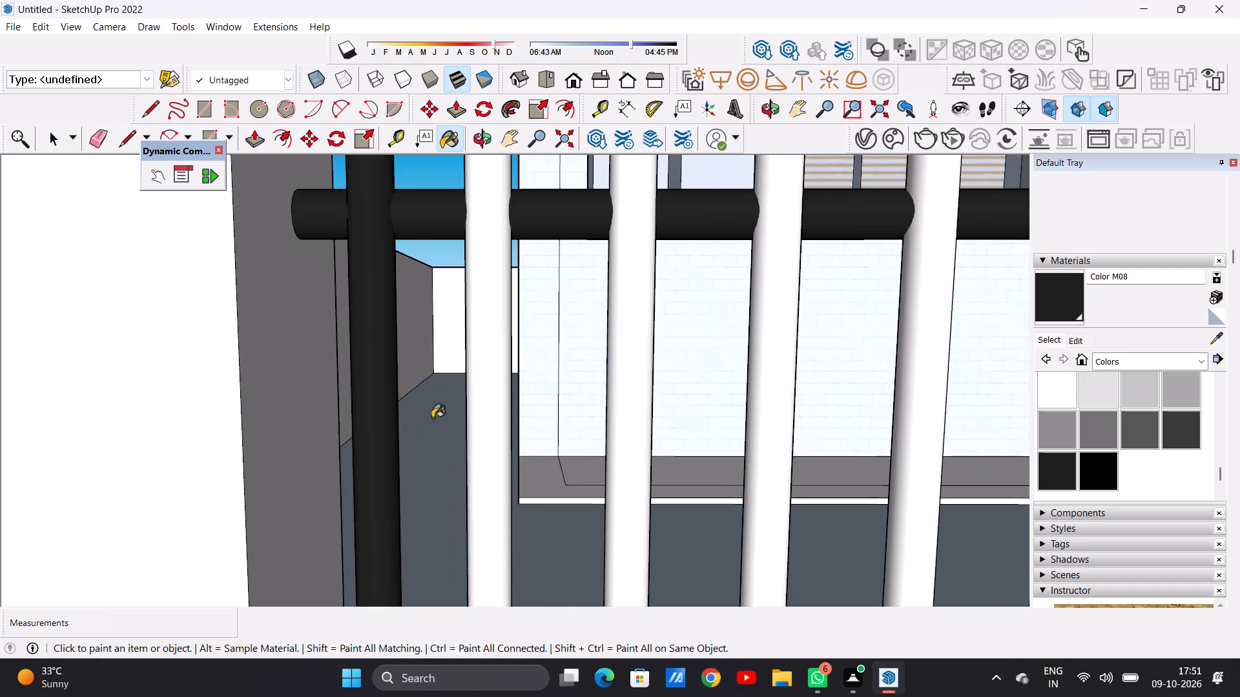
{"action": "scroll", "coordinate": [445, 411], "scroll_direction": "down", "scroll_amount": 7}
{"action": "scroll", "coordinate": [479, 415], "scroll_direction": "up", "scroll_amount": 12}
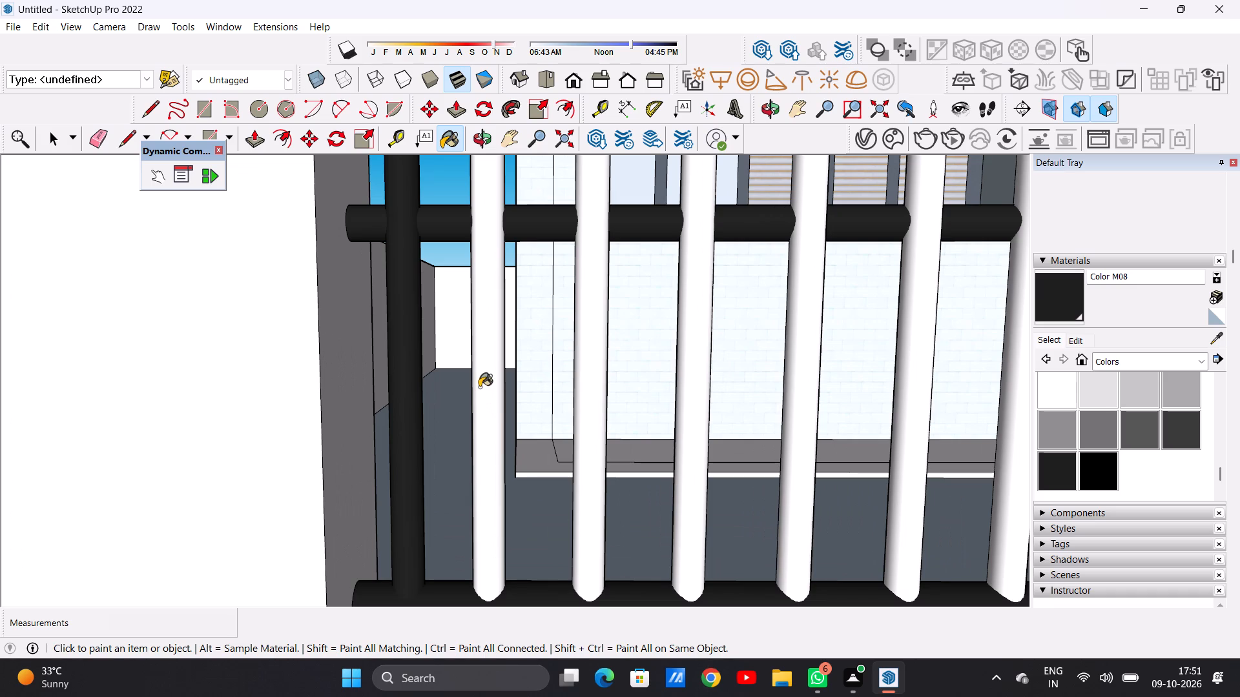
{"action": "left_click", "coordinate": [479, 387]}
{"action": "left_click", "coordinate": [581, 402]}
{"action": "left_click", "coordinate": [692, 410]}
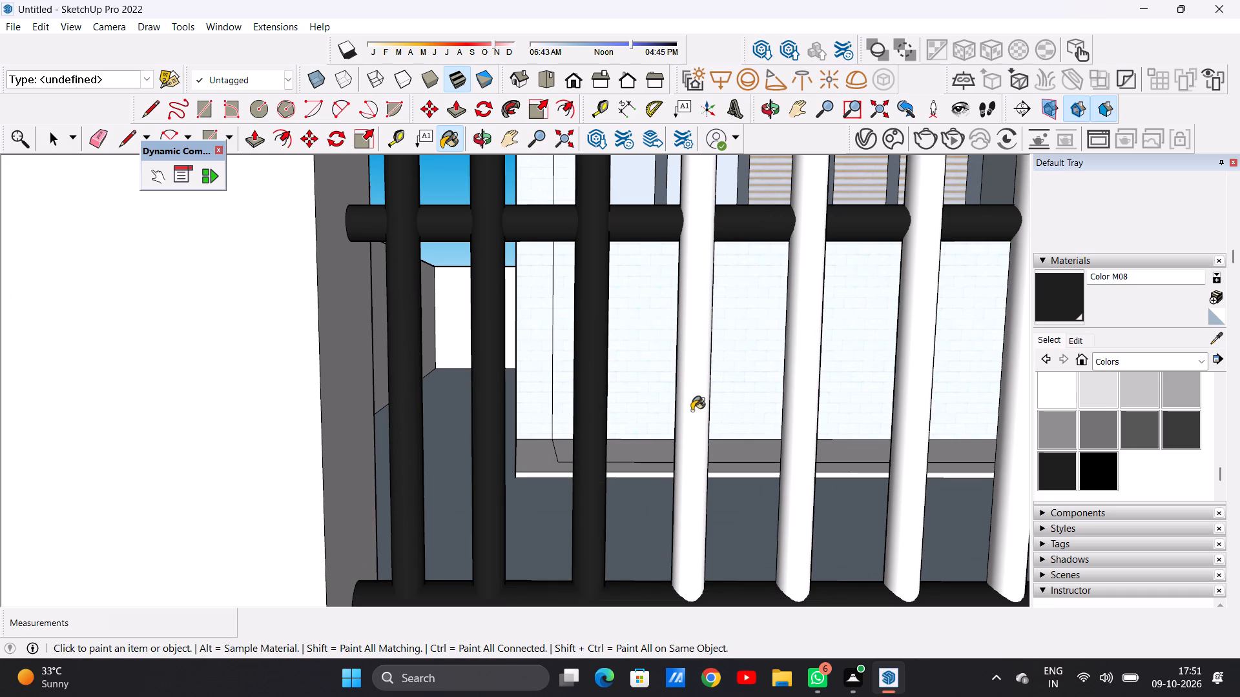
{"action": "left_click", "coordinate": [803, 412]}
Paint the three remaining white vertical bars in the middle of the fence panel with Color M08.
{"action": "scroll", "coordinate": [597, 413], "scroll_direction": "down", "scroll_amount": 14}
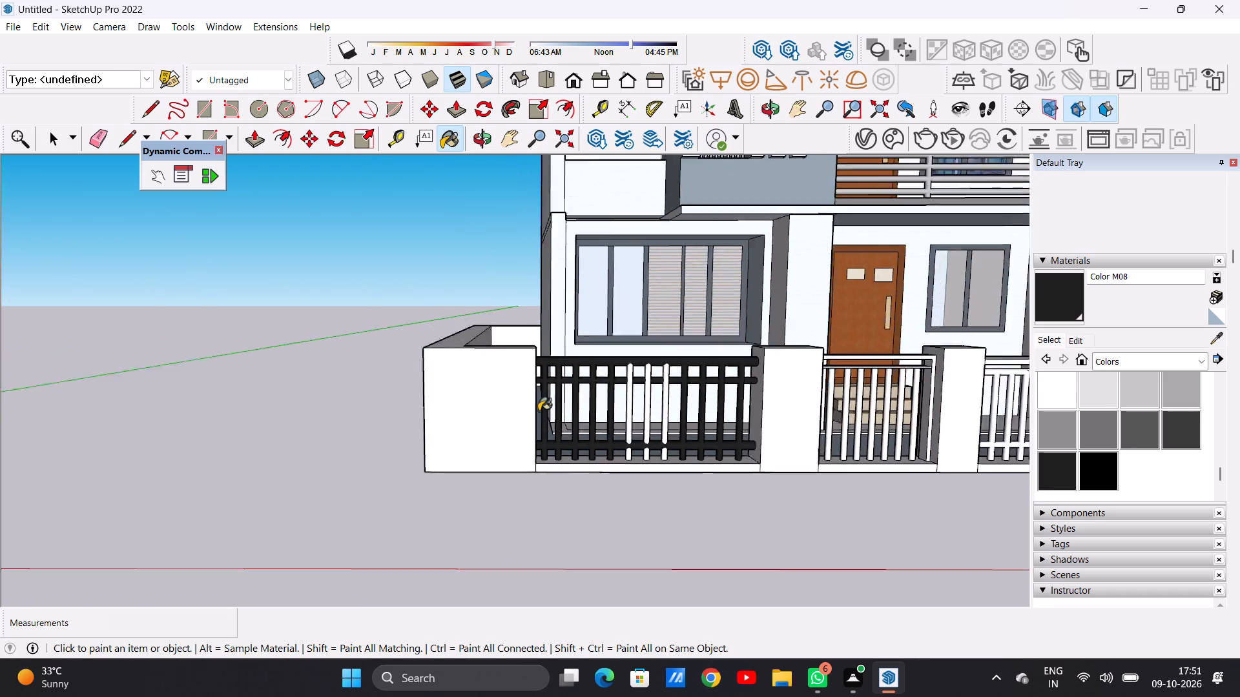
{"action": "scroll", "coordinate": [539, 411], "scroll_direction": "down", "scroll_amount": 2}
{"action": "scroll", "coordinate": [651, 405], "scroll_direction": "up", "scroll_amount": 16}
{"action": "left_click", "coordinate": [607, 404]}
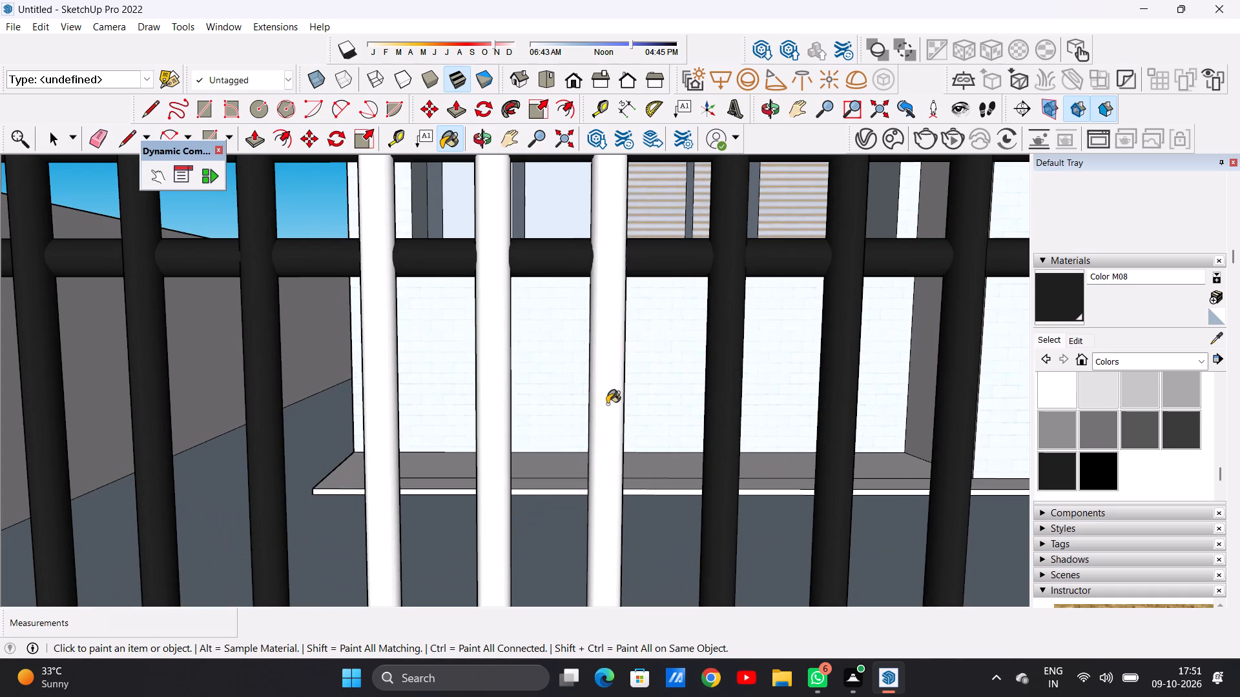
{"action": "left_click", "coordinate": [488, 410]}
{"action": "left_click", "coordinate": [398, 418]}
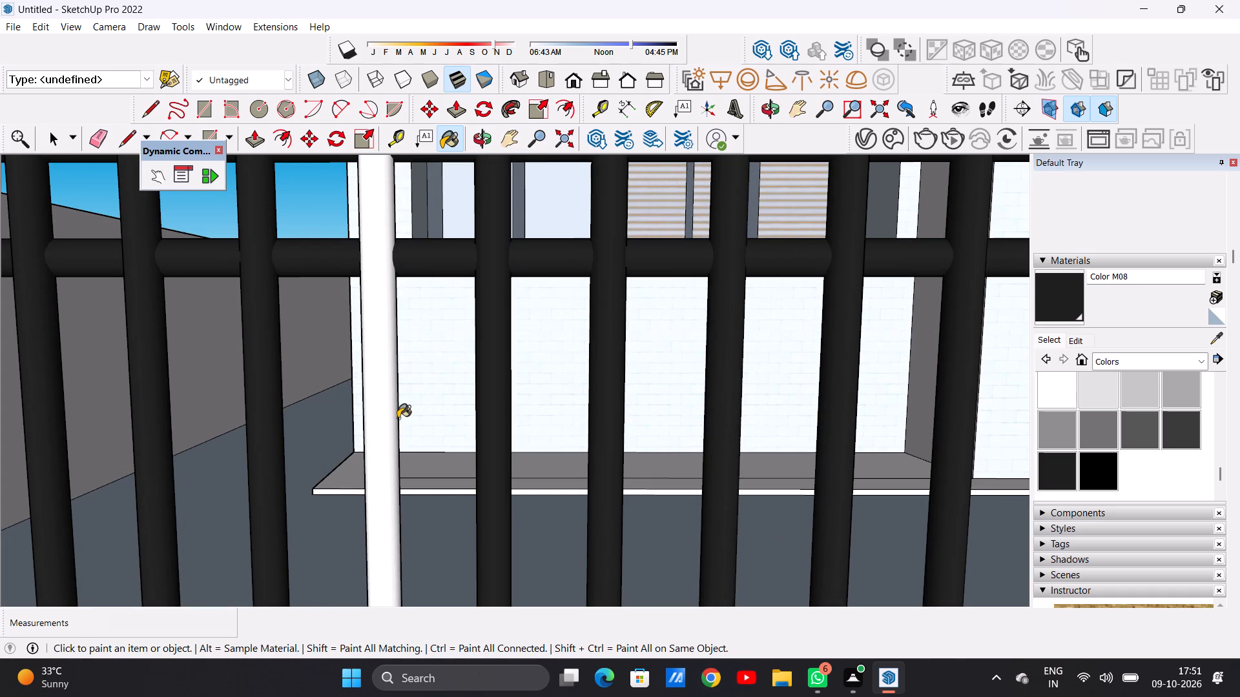
Examine the painted fence panel against the whole front facade and the rest of the boundary wall.
{"action": "scroll", "coordinate": [531, 424], "scroll_direction": "down", "scroll_amount": 8}
{"action": "scroll", "coordinate": [628, 435], "scroll_direction": "down", "scroll_amount": 4}
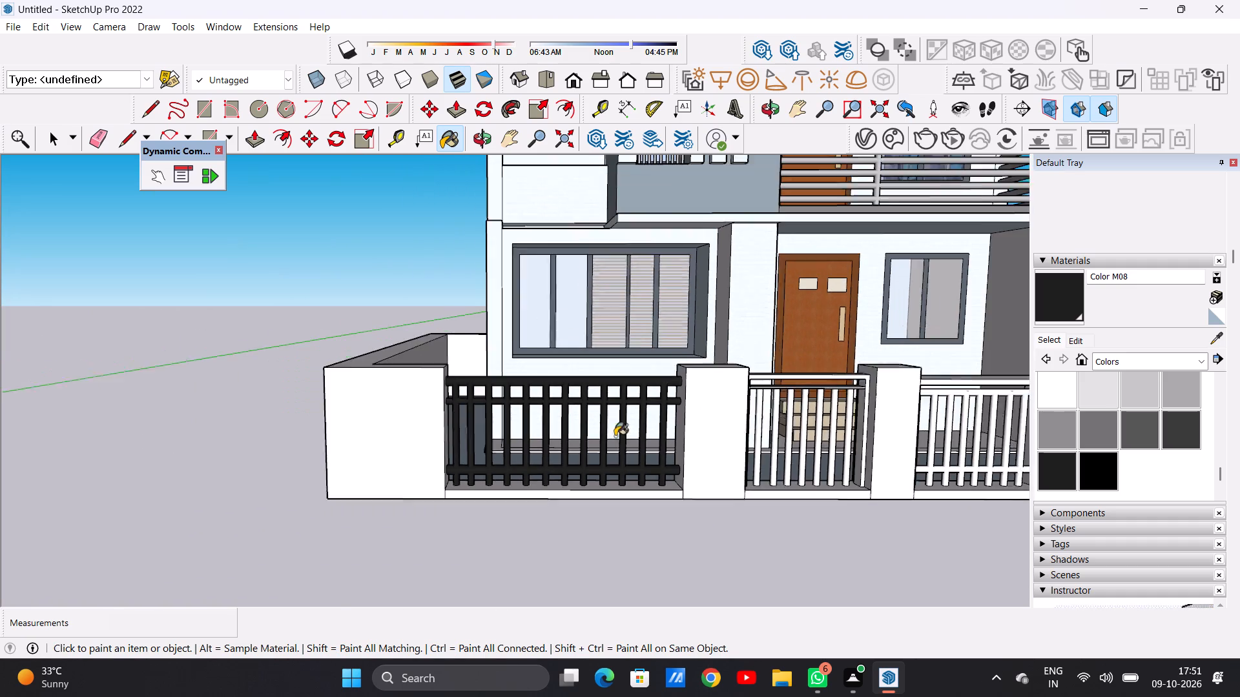
{"action": "middle_click_drag", "start_coordinate": [612, 460], "coordinate": [608, 403]}
{"action": "scroll", "coordinate": [496, 505], "scroll_direction": "down", "scroll_amount": 8}
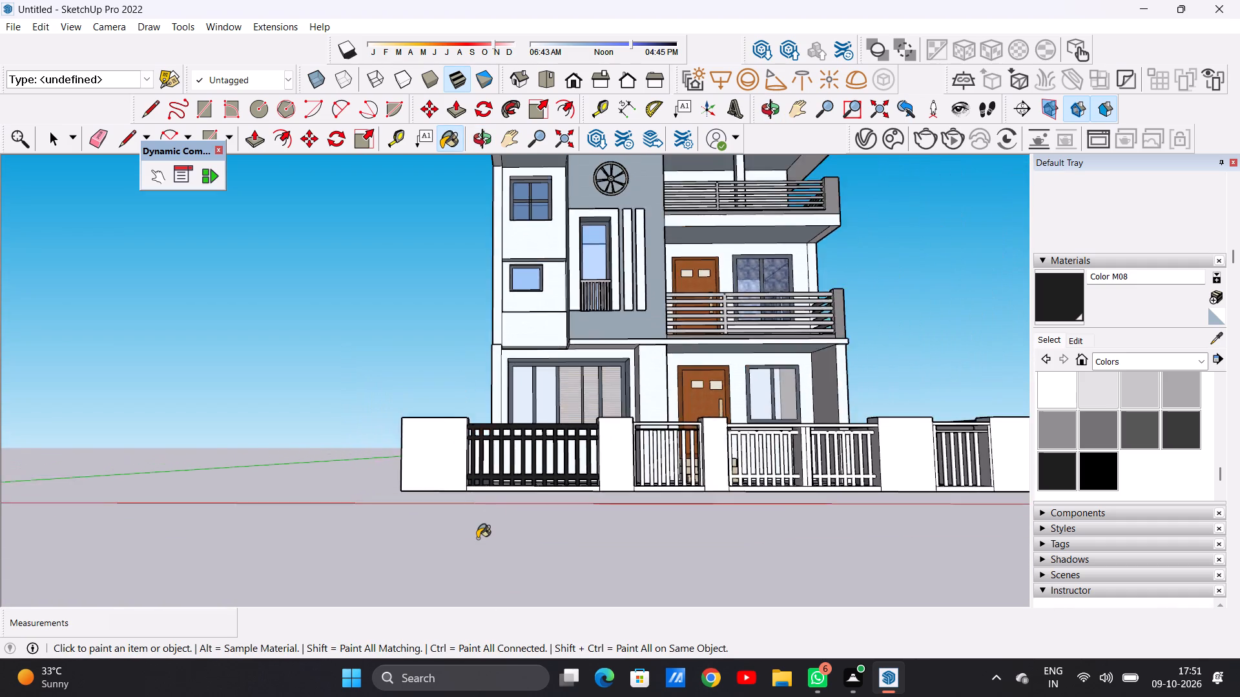
{"action": "scroll", "coordinate": [477, 538], "scroll_direction": "down", "scroll_amount": 7}
{"action": "scroll", "coordinate": [599, 476], "scroll_direction": "up", "scroll_amount": 12}
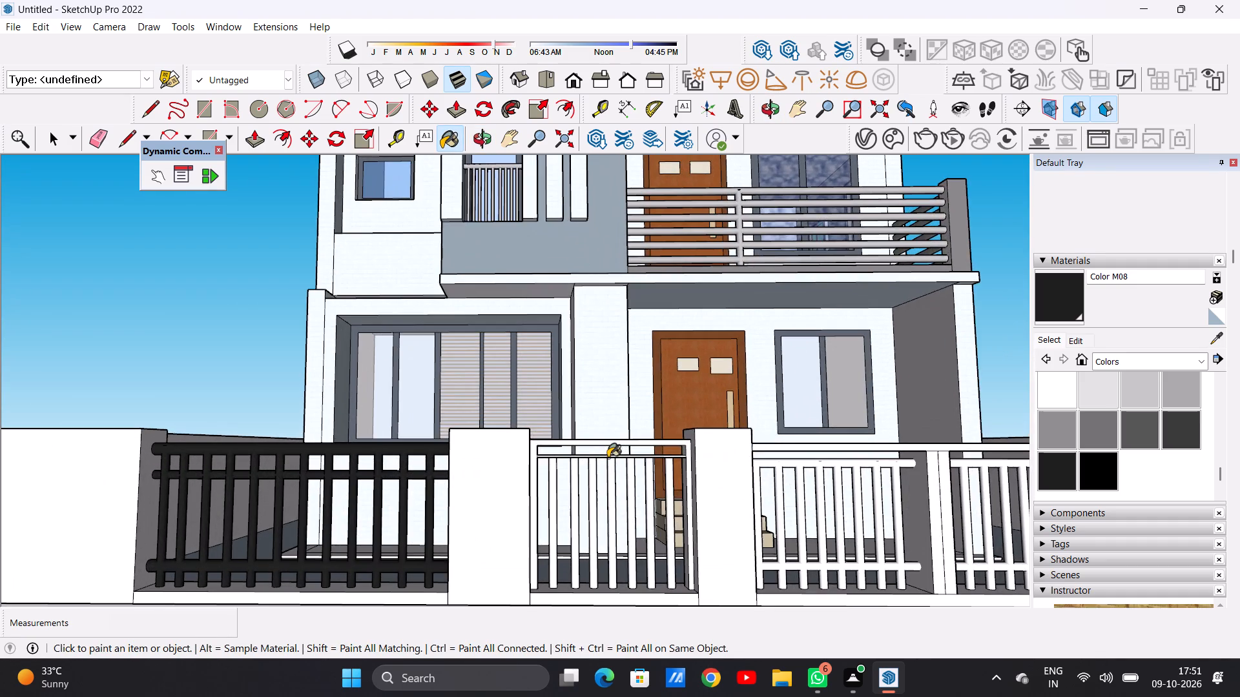
{"action": "middle_click_drag", "start_coordinate": [608, 458], "coordinate": [594, 527]}
{"action": "scroll", "coordinate": [585, 525], "scroll_direction": "down", "scroll_amount": 6}
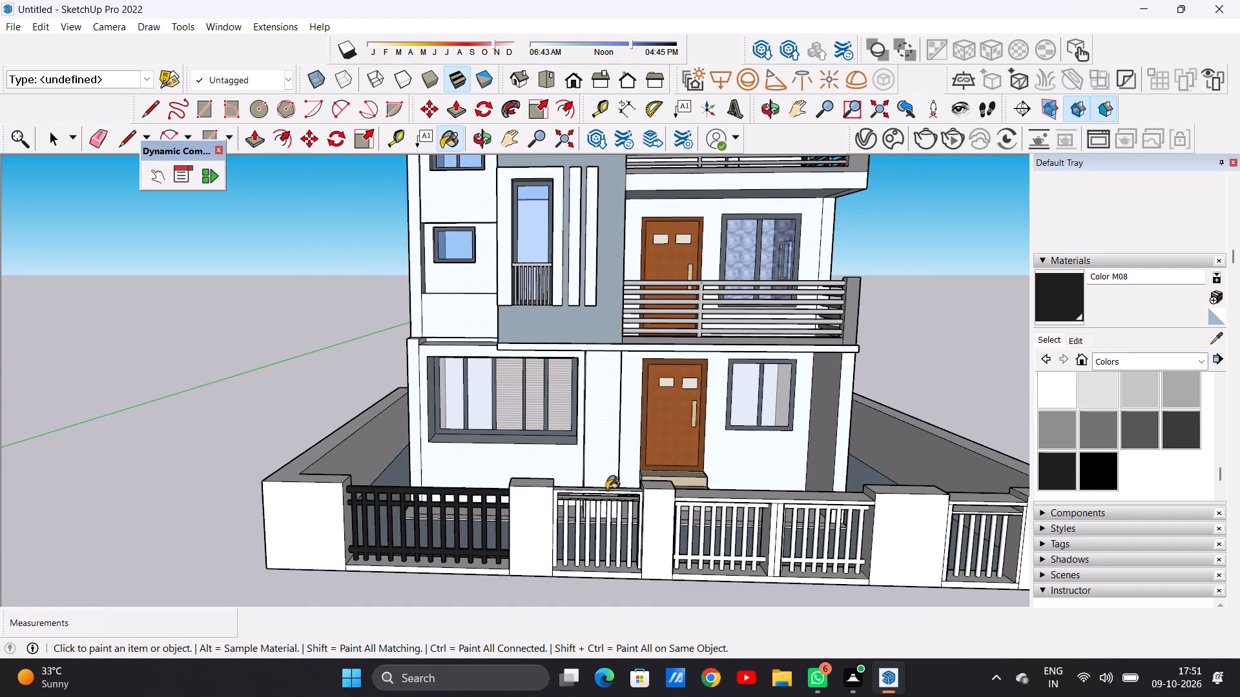
{"action": "scroll", "coordinate": [646, 503], "scroll_direction": "up", "scroll_amount": 5}
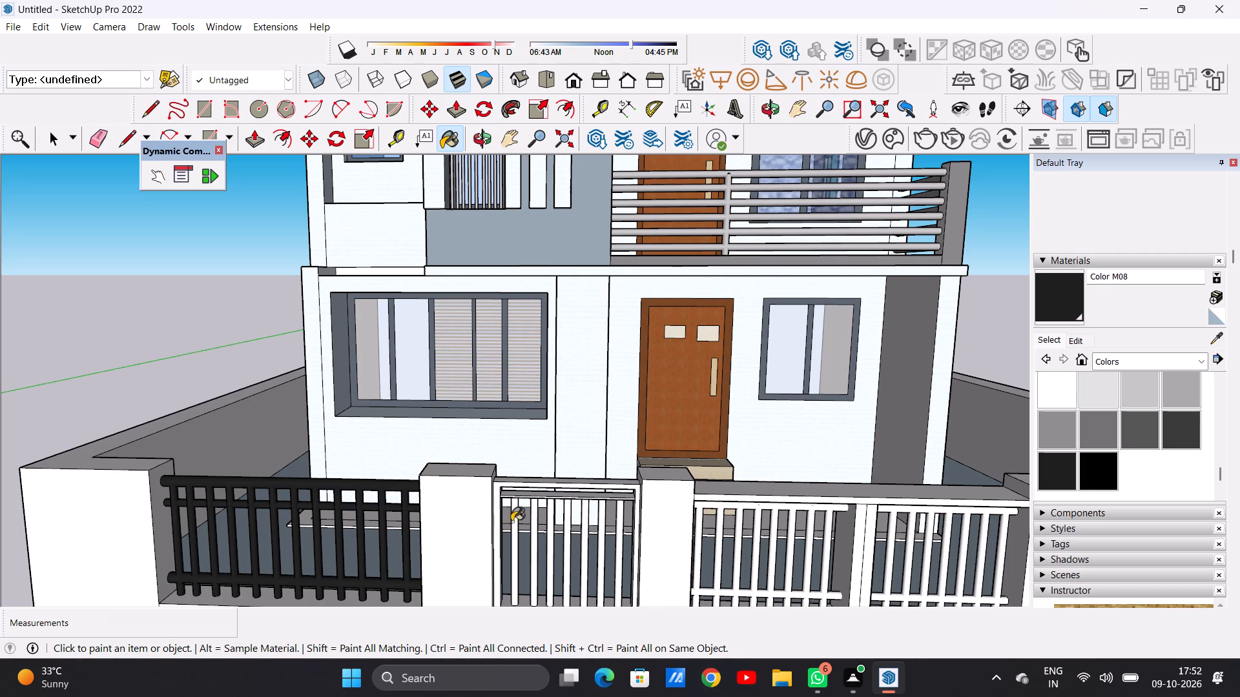
{"action": "scroll", "coordinate": [519, 524], "scroll_direction": "down", "scroll_amount": 20}
{"action": "scroll", "coordinate": [519, 524], "scroll_direction": "down", "scroll_amount": 1}
{"action": "scroll", "coordinate": [572, 488], "scroll_direction": "up", "scroll_amount": 1}
{"action": "scroll", "coordinate": [572, 488], "scroll_direction": "down", "scroll_amount": 9}
{"action": "scroll", "coordinate": [510, 526], "scroll_direction": "up", "scroll_amount": 6}
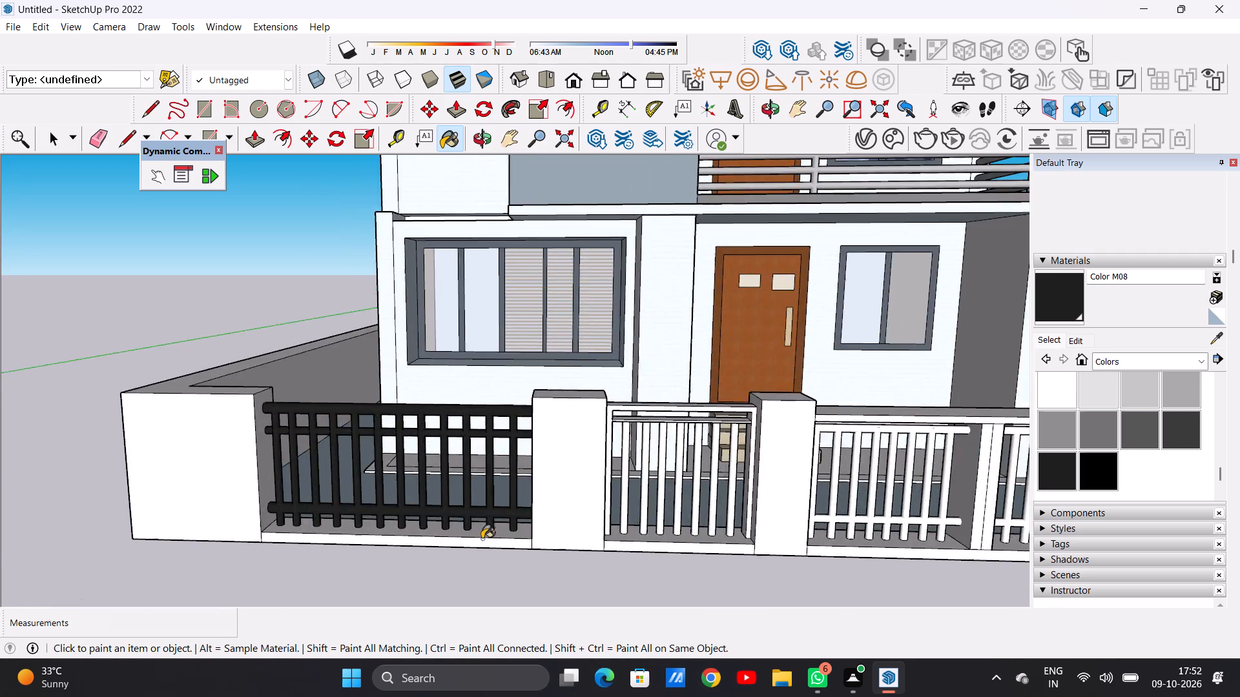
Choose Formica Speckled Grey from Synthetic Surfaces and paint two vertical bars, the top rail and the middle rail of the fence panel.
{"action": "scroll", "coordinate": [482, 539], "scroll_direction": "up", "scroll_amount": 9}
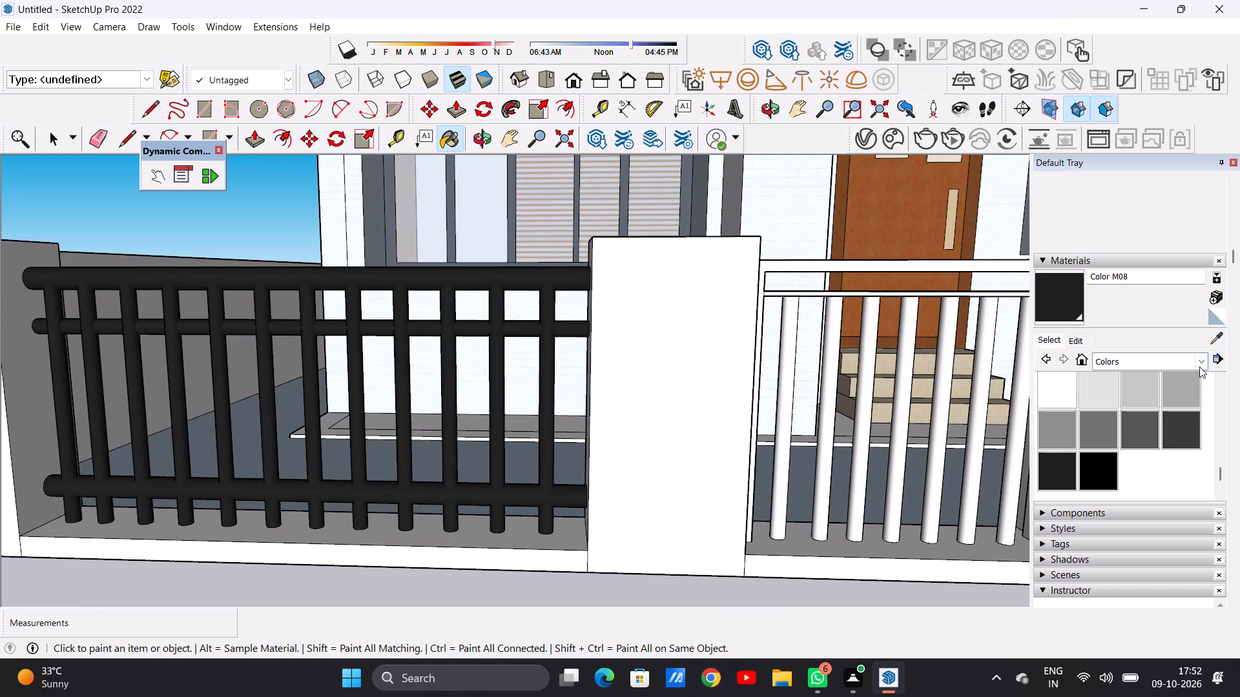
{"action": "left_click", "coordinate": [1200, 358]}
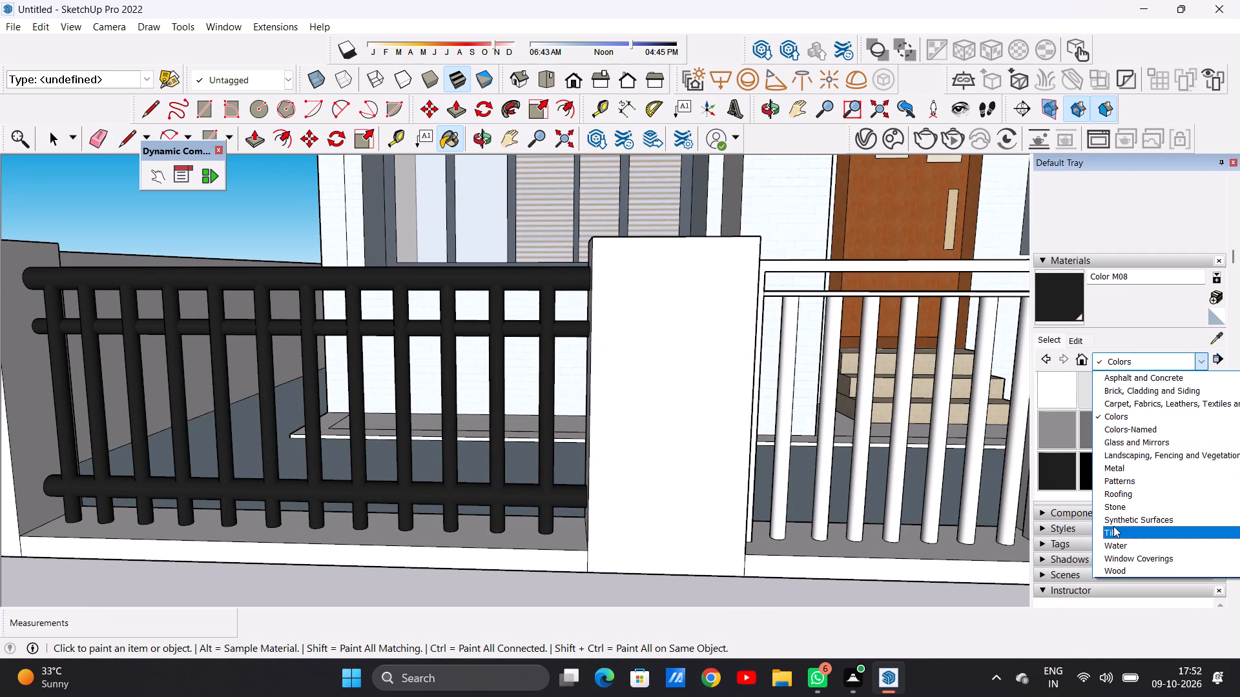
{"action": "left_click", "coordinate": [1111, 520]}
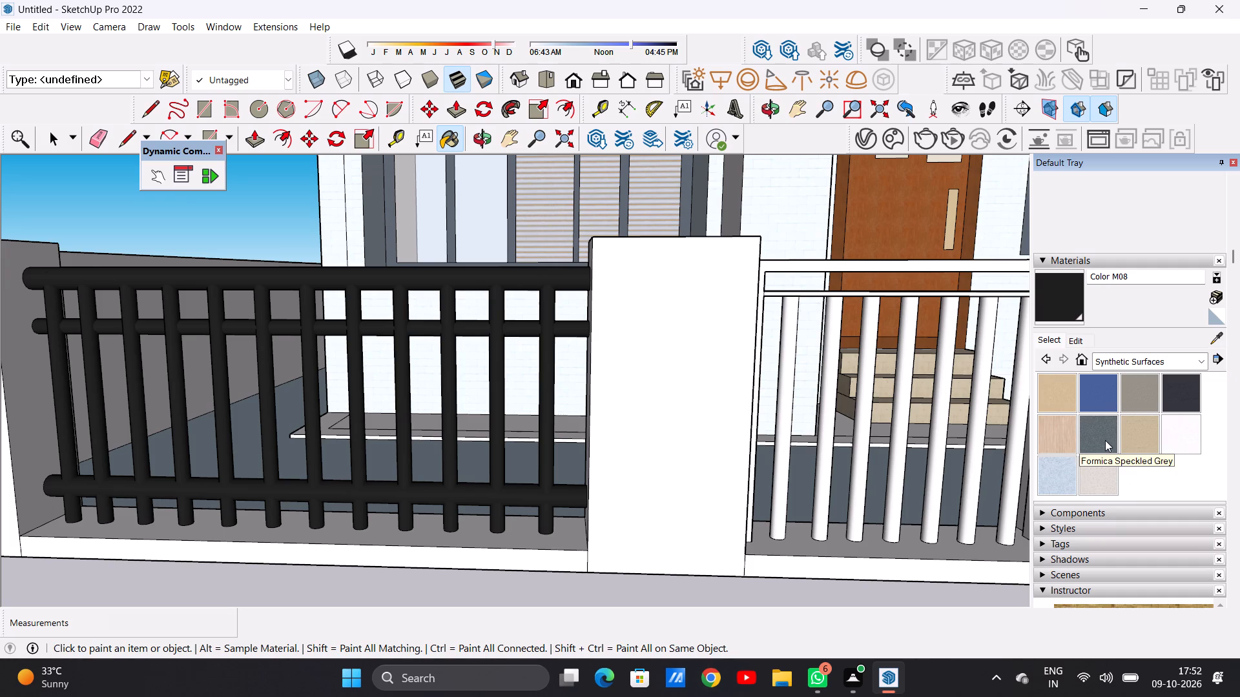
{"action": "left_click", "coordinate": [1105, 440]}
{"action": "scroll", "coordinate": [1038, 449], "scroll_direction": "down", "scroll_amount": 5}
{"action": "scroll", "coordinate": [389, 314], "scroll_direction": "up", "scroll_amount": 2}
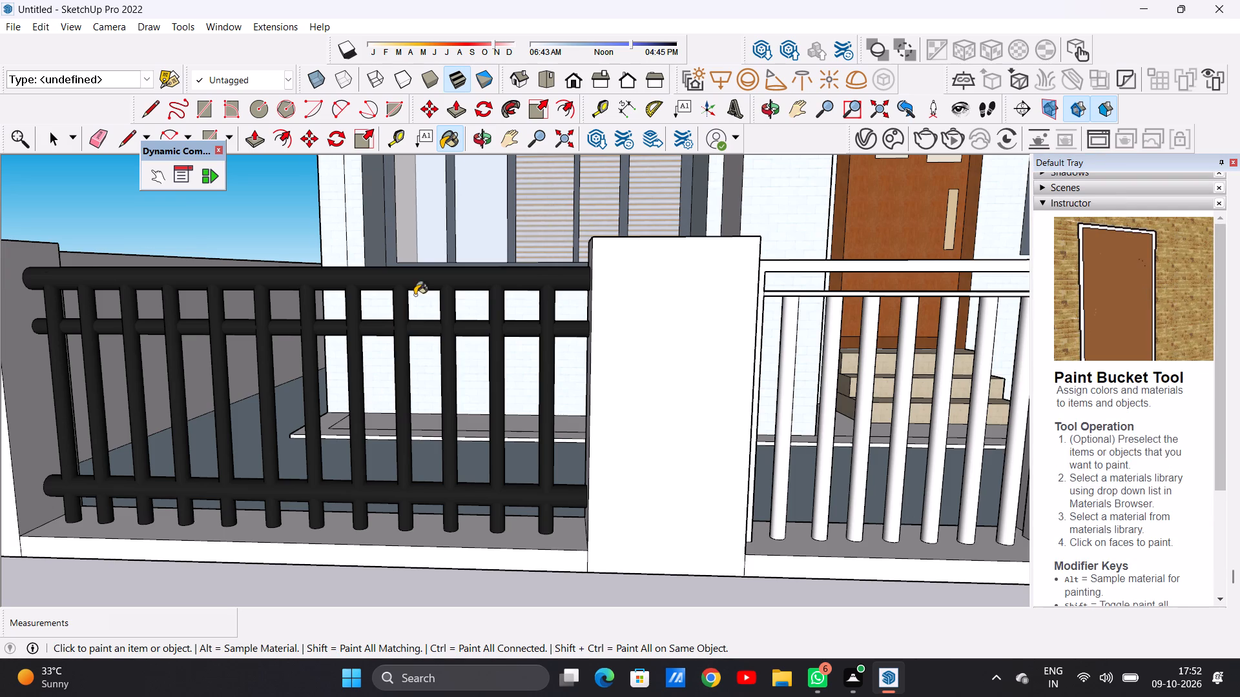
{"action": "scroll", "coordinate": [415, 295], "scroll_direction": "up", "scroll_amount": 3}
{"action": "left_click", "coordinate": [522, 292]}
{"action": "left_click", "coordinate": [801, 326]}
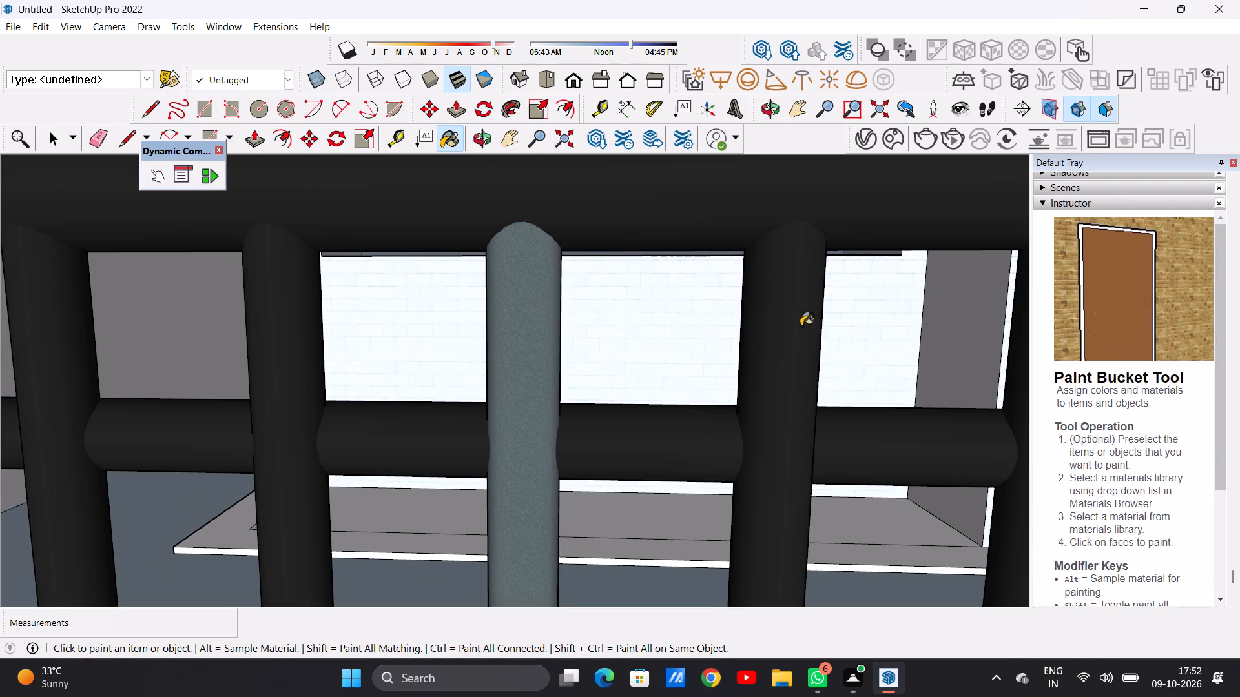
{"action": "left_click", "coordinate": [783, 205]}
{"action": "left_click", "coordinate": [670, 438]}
Choose Formica Laminate Dark and paint the four vertical fence bars nearest the front-door-side pillar.
{"action": "scroll", "coordinate": [683, 478], "scroll_direction": "down", "scroll_amount": 20}
{"action": "scroll", "coordinate": [683, 478], "scroll_direction": "down", "scroll_amount": 3}
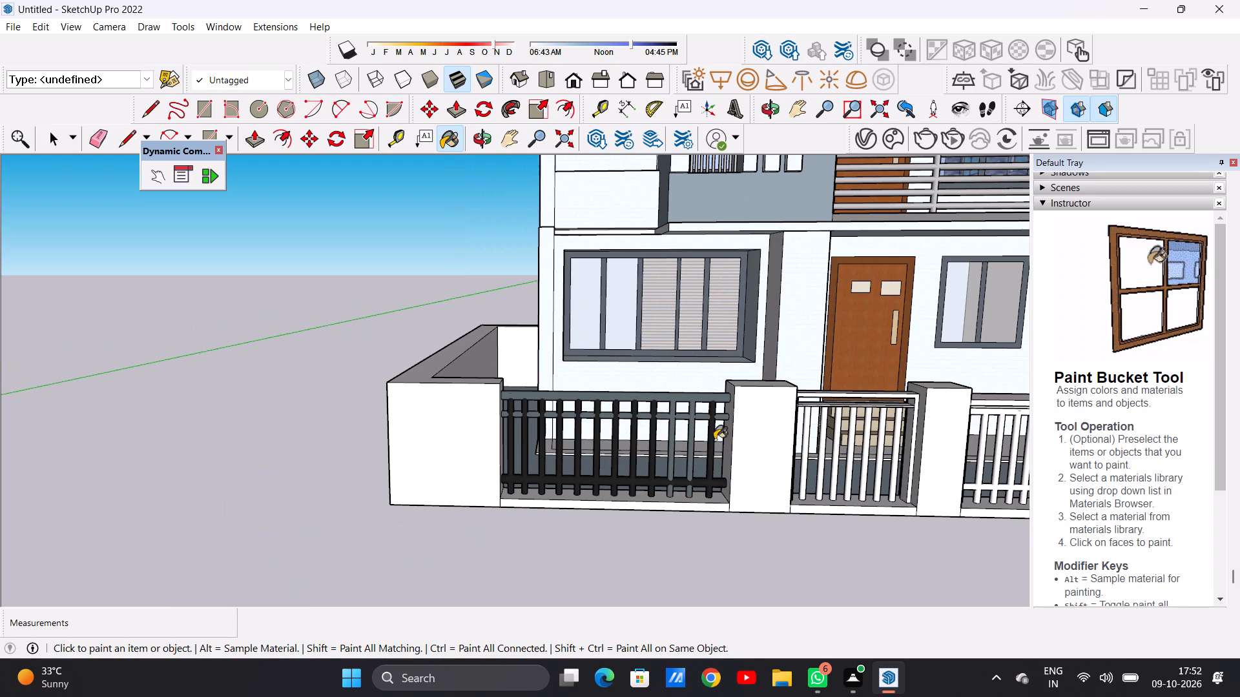
{"action": "scroll", "coordinate": [718, 458], "scroll_direction": "down", "scroll_amount": 1}
{"action": "scroll", "coordinate": [718, 461], "scroll_direction": "up", "scroll_amount": 7}
{"action": "scroll", "coordinate": [593, 447], "scroll_direction": "down", "scroll_amount": 3}
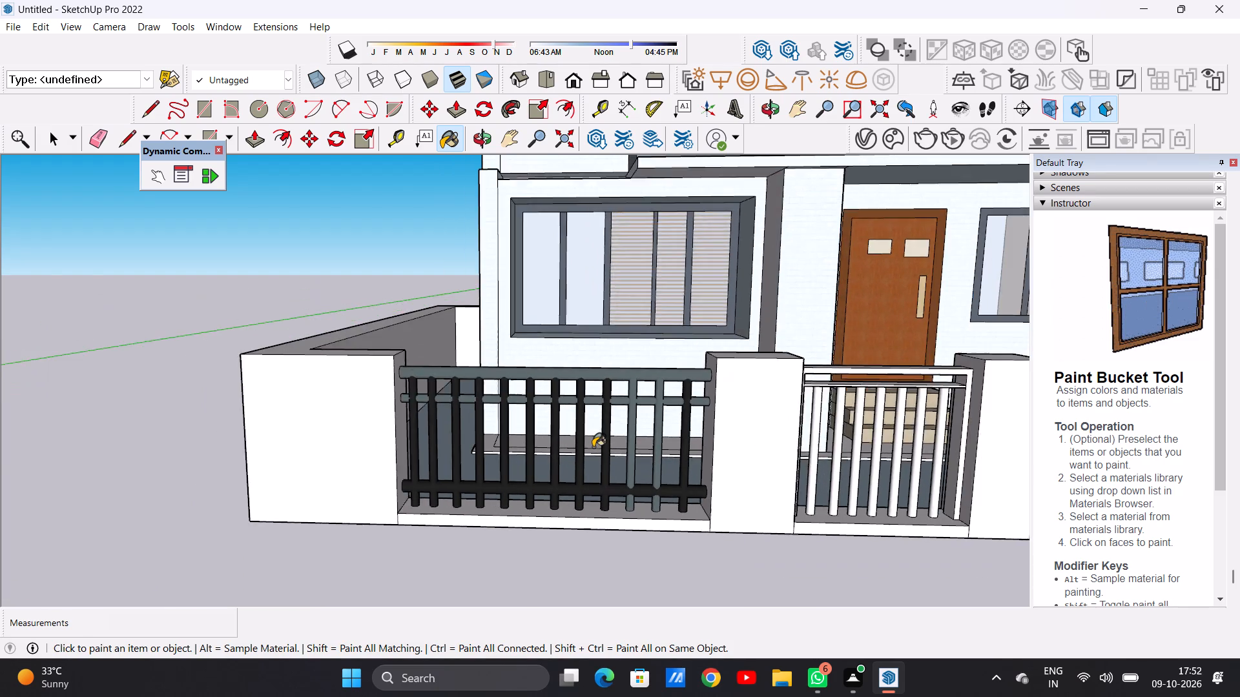
{"action": "scroll", "coordinate": [593, 447], "scroll_direction": "down", "scroll_amount": 3}
{"action": "scroll", "coordinate": [615, 450], "scroll_direction": "up", "scroll_amount": 7}
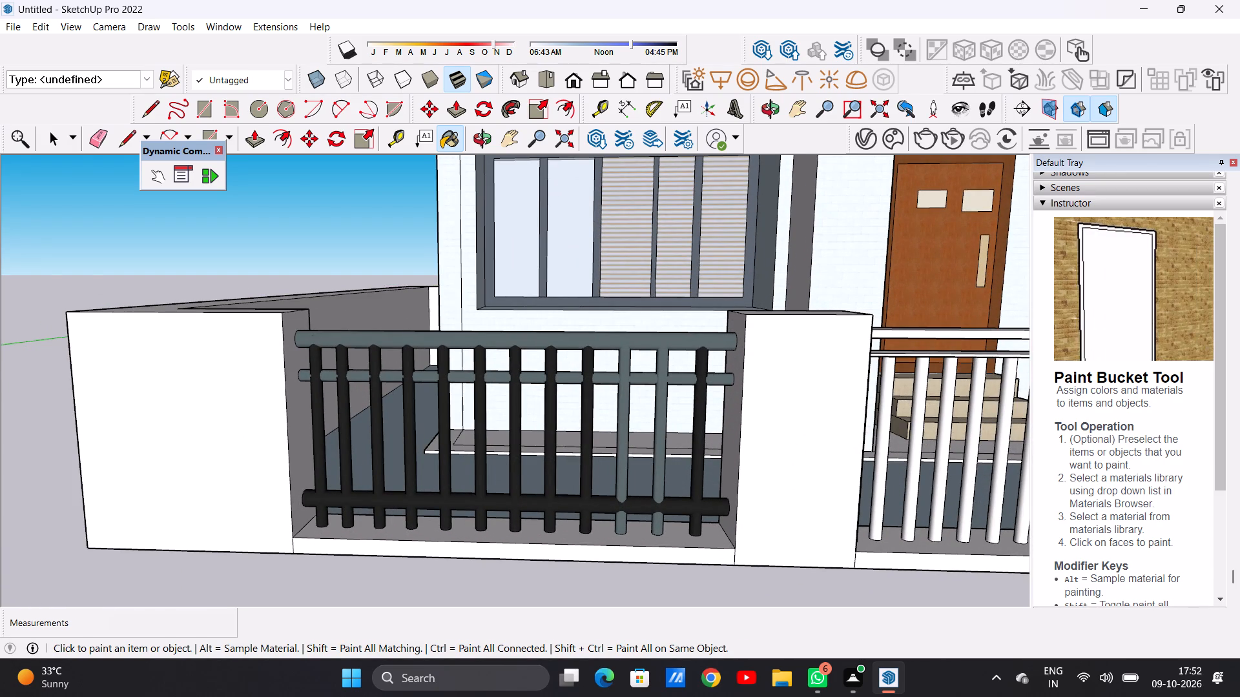
{"action": "scroll", "coordinate": [1086, 453], "scroll_direction": "up", "scroll_amount": 6}
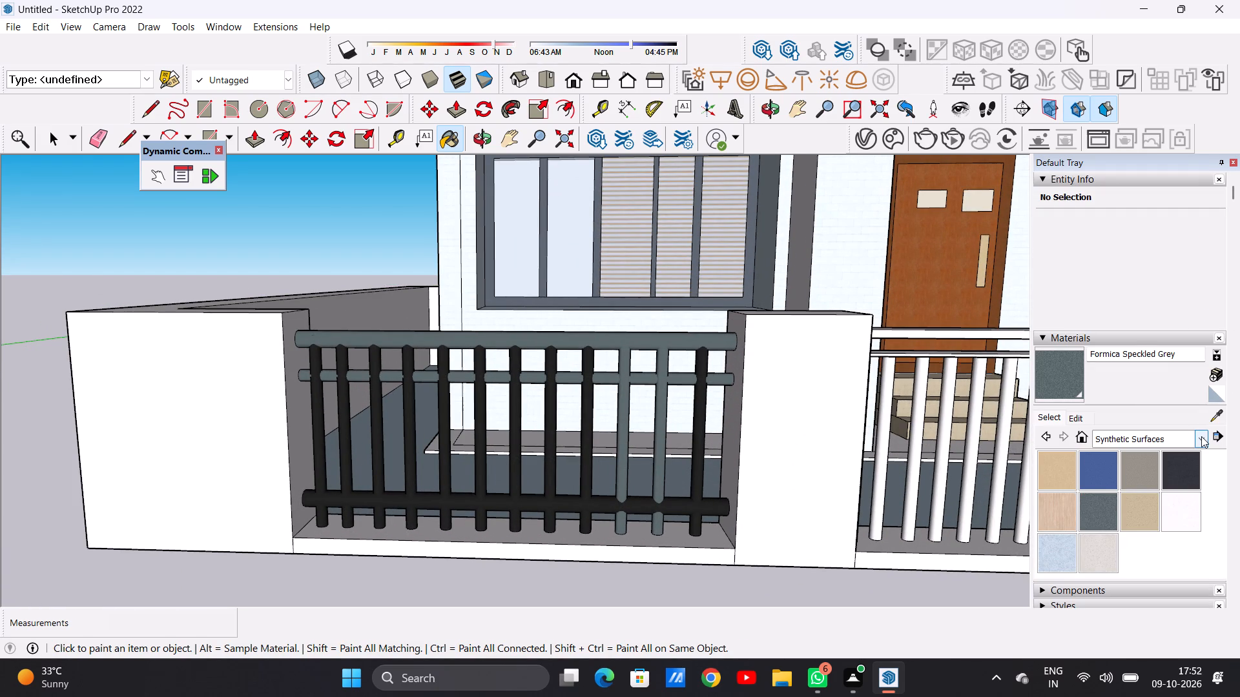
{"action": "left_click", "coordinate": [1184, 463]}
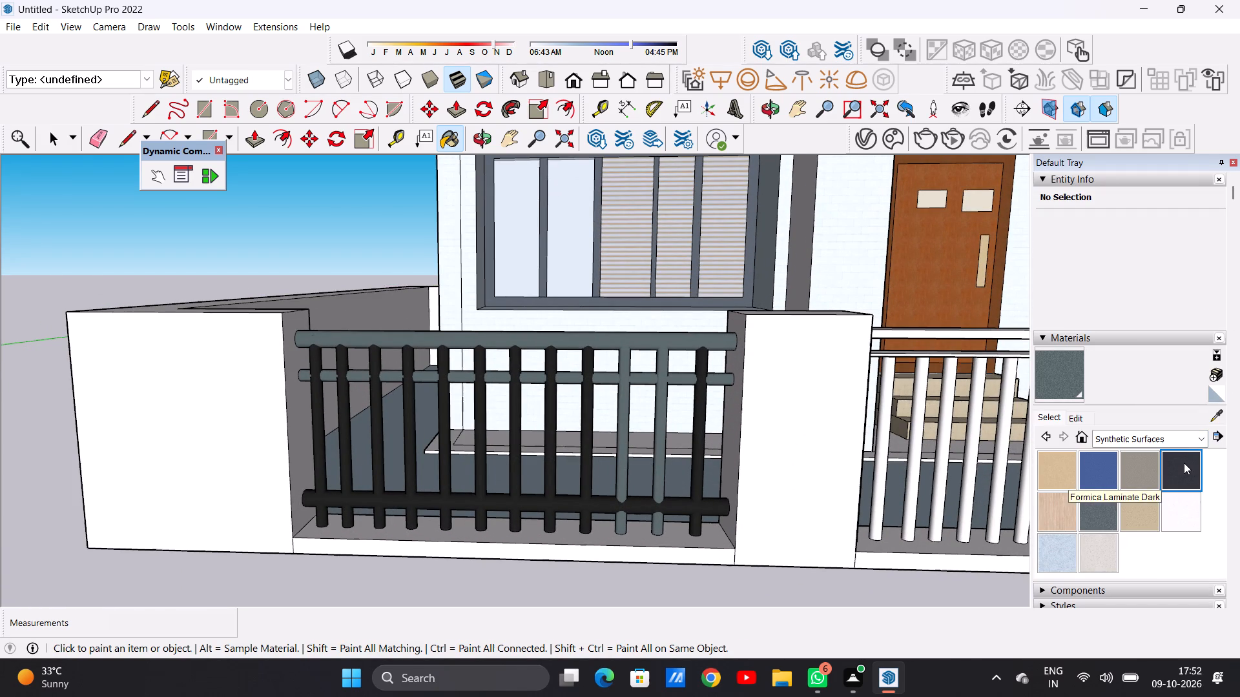
{"action": "scroll", "coordinate": [591, 475], "scroll_direction": "up", "scroll_amount": 7}
{"action": "left_click", "coordinate": [583, 451]}
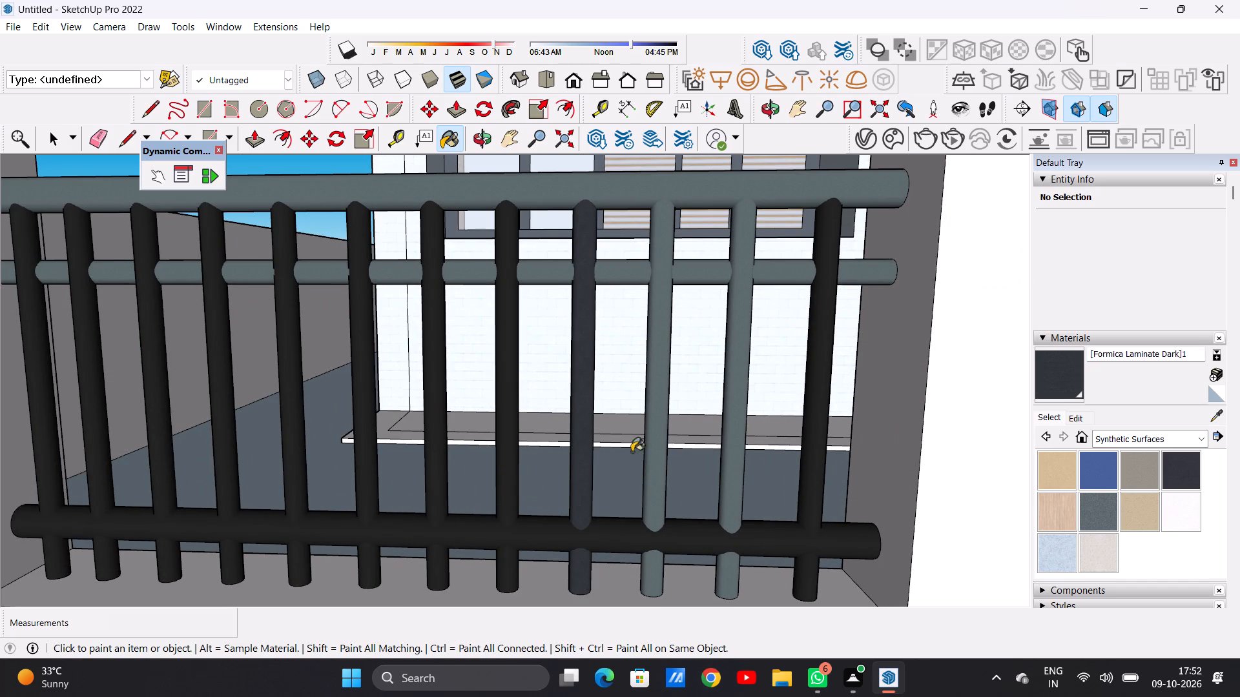
{"action": "left_click", "coordinate": [657, 452]}
{"action": "left_click", "coordinate": [738, 454]}
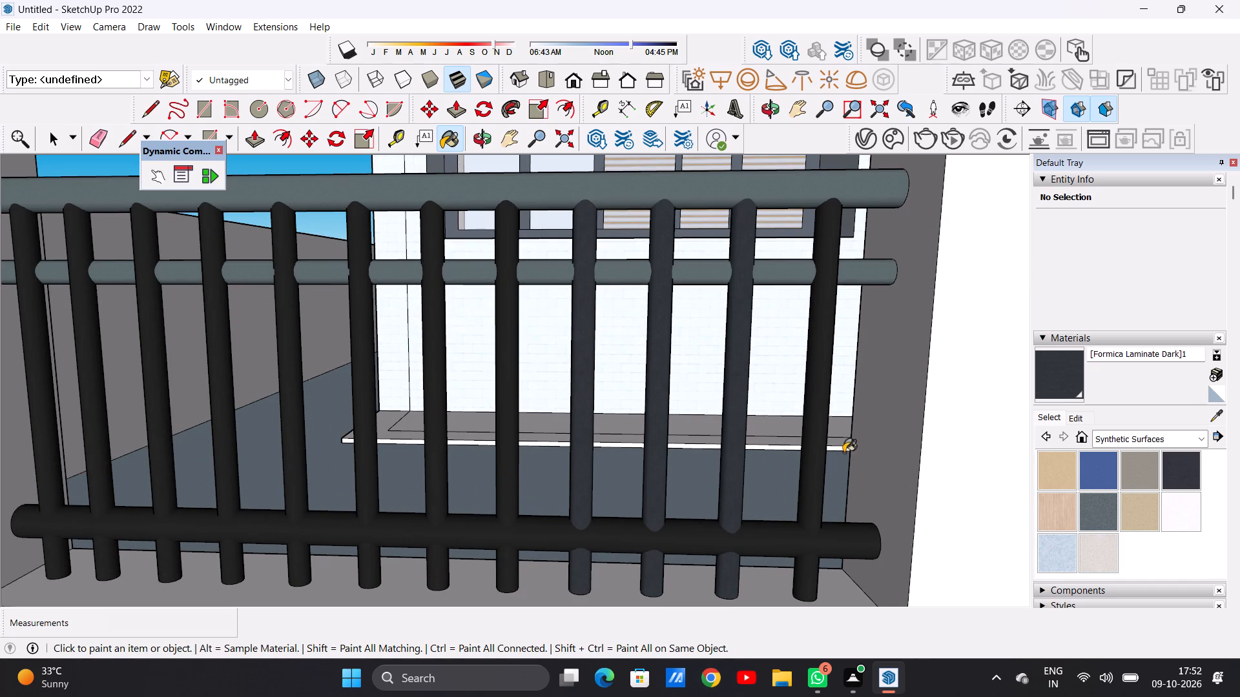
{"action": "left_click", "coordinate": [818, 463]}
Paint the middle and top horizontal rails of the same fence panel with Formica Laminate Dark.
{"action": "scroll", "coordinate": [622, 478], "scroll_direction": "down", "scroll_amount": 6}
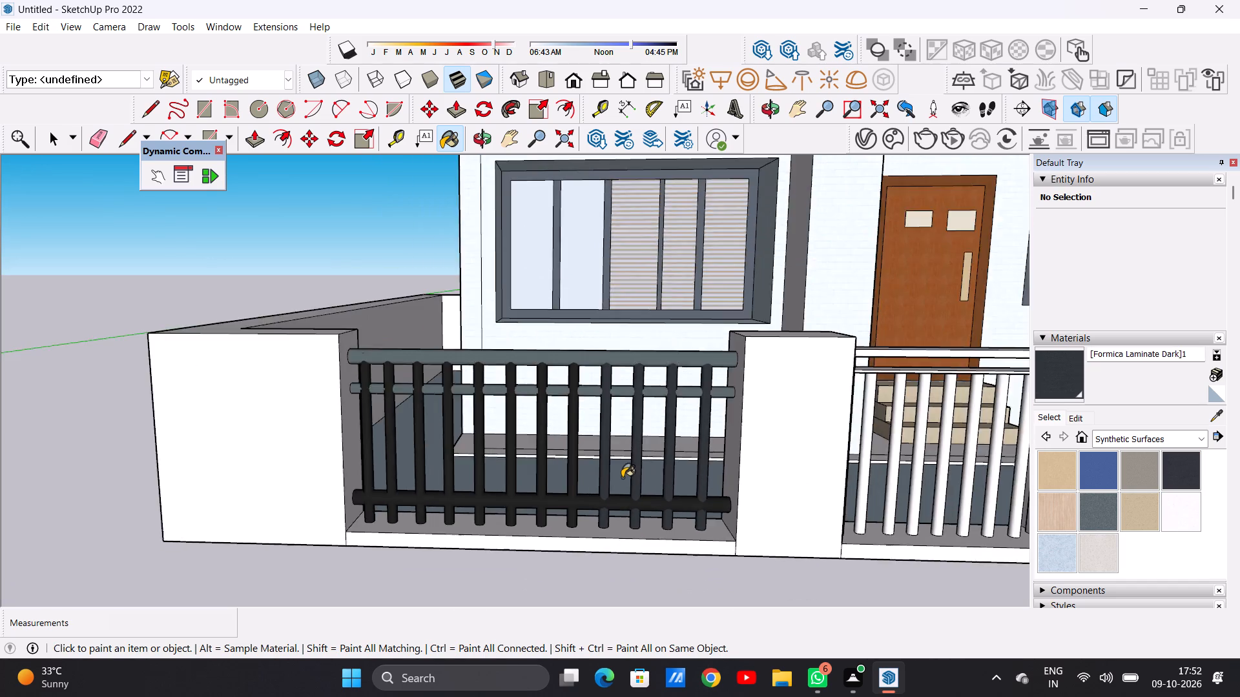
{"action": "scroll", "coordinate": [622, 478], "scroll_direction": "down", "scroll_amount": 3}
{"action": "scroll", "coordinate": [644, 441], "scroll_direction": "up", "scroll_amount": 12}
{"action": "scroll", "coordinate": [637, 411], "scroll_direction": "down", "scroll_amount": 6}
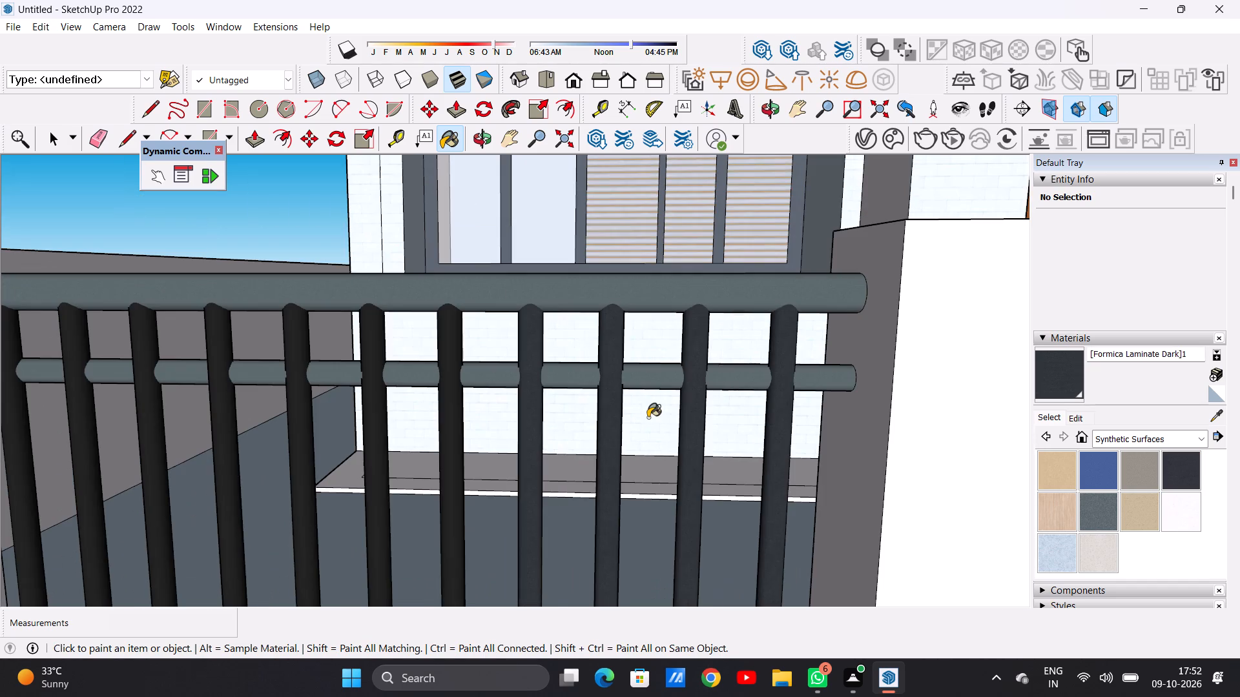
{"action": "left_click", "coordinate": [651, 379]}
{"action": "left_click", "coordinate": [675, 294]}
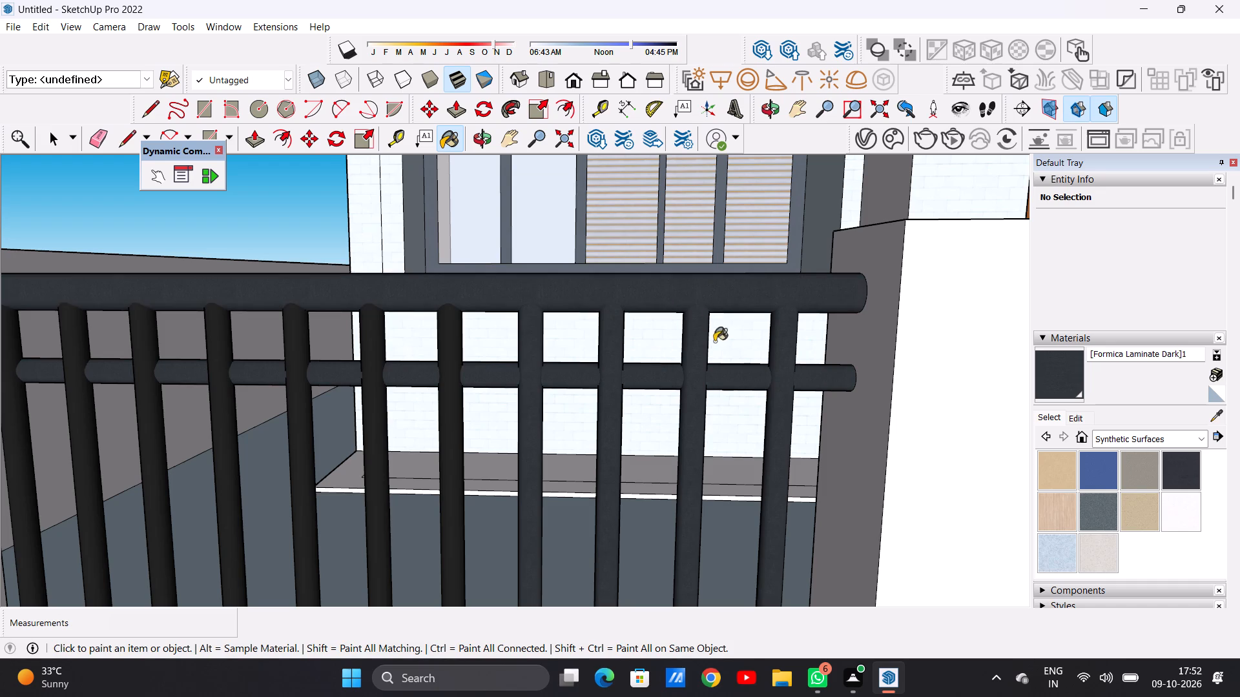
Paint the remaining eight vertical bars of the fence panel with Formica Laminate Dark.
{"action": "scroll", "coordinate": [736, 368], "scroll_direction": "down", "scroll_amount": 8}
{"action": "scroll", "coordinate": [599, 452], "scroll_direction": "up", "scroll_amount": 1}
{"action": "scroll", "coordinate": [599, 452], "scroll_direction": "down", "scroll_amount": 1}
{"action": "scroll", "coordinate": [599, 452], "scroll_direction": "up", "scroll_amount": 3}
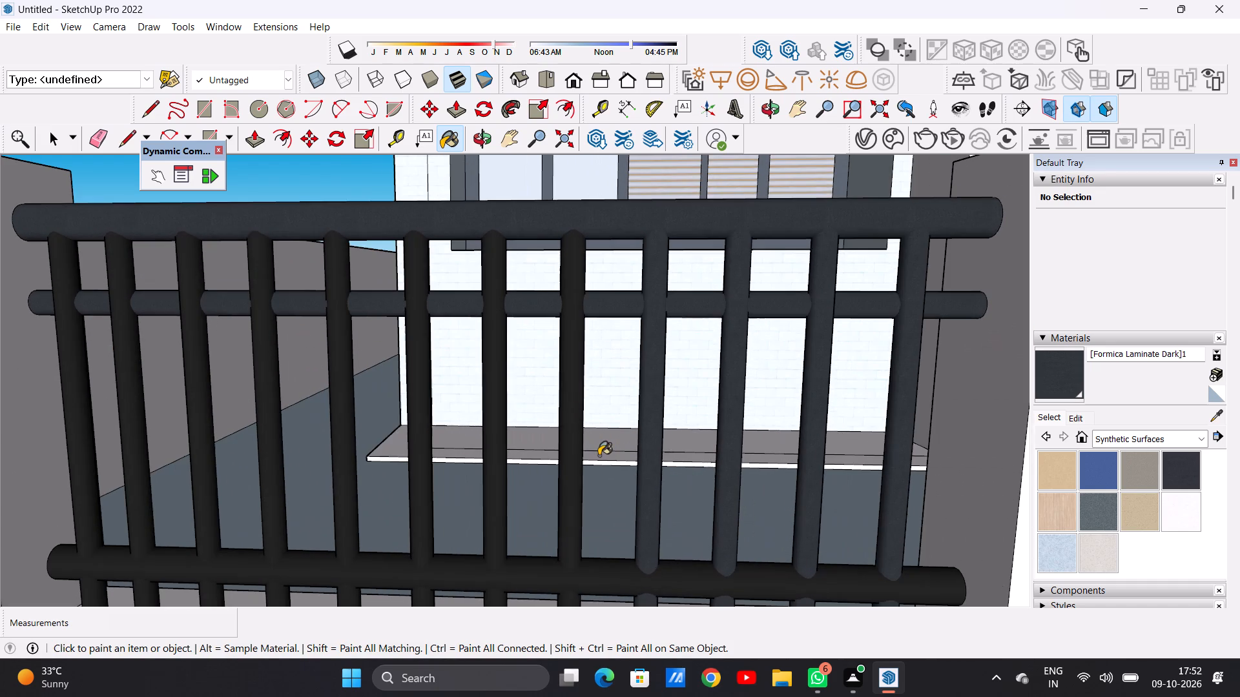
{"action": "left_click", "coordinate": [573, 458]}
{"action": "left_click", "coordinate": [495, 477]}
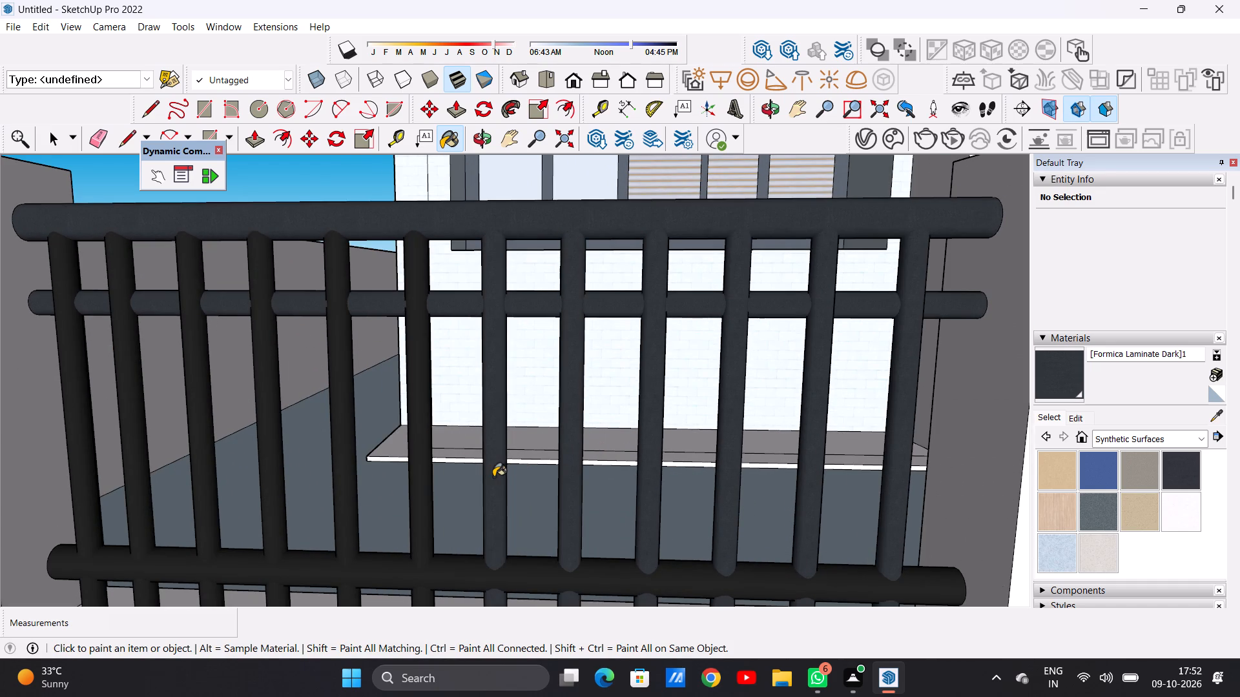
{"action": "left_click", "coordinate": [418, 482]}
{"action": "left_click", "coordinate": [340, 491]}
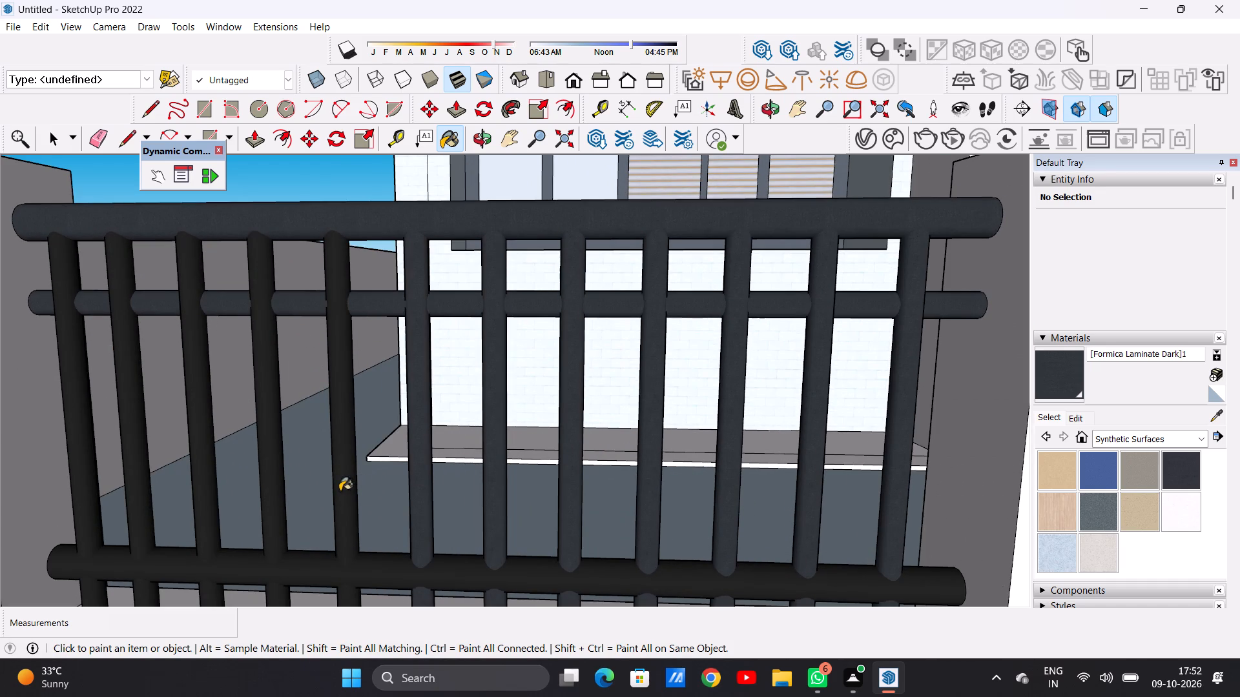
{"action": "left_click", "coordinate": [265, 485]}
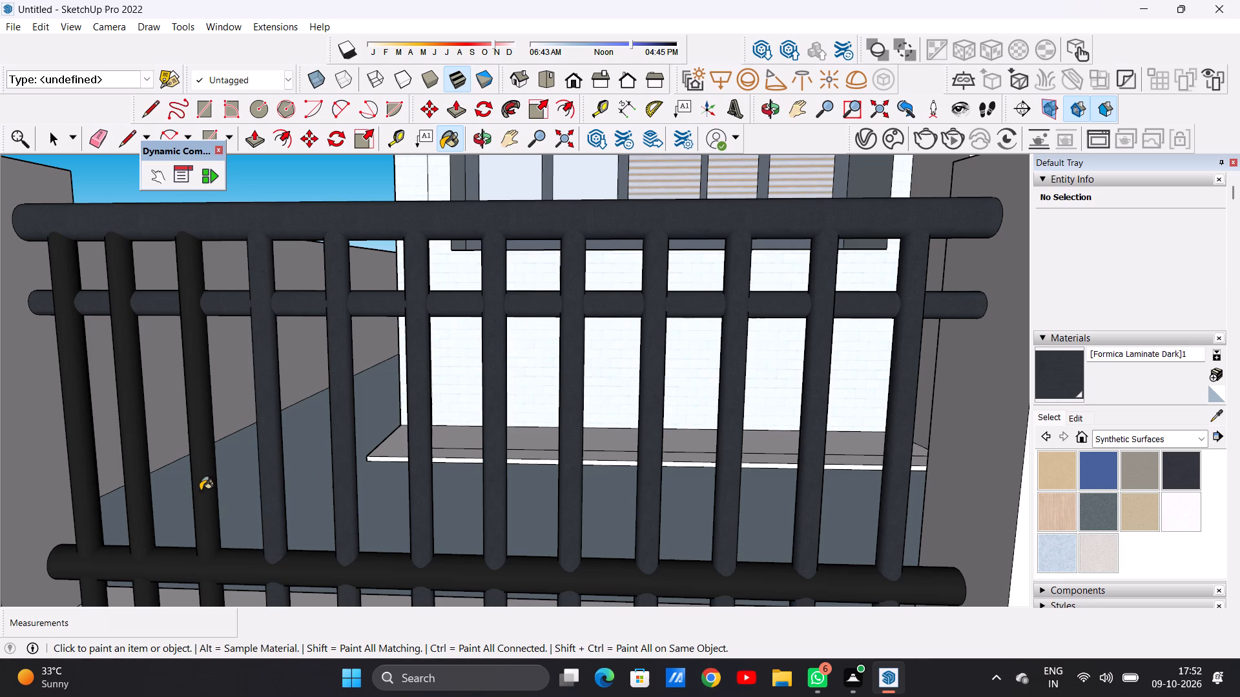
{"action": "left_click", "coordinate": [200, 490]}
{"action": "left_click", "coordinate": [128, 493]}
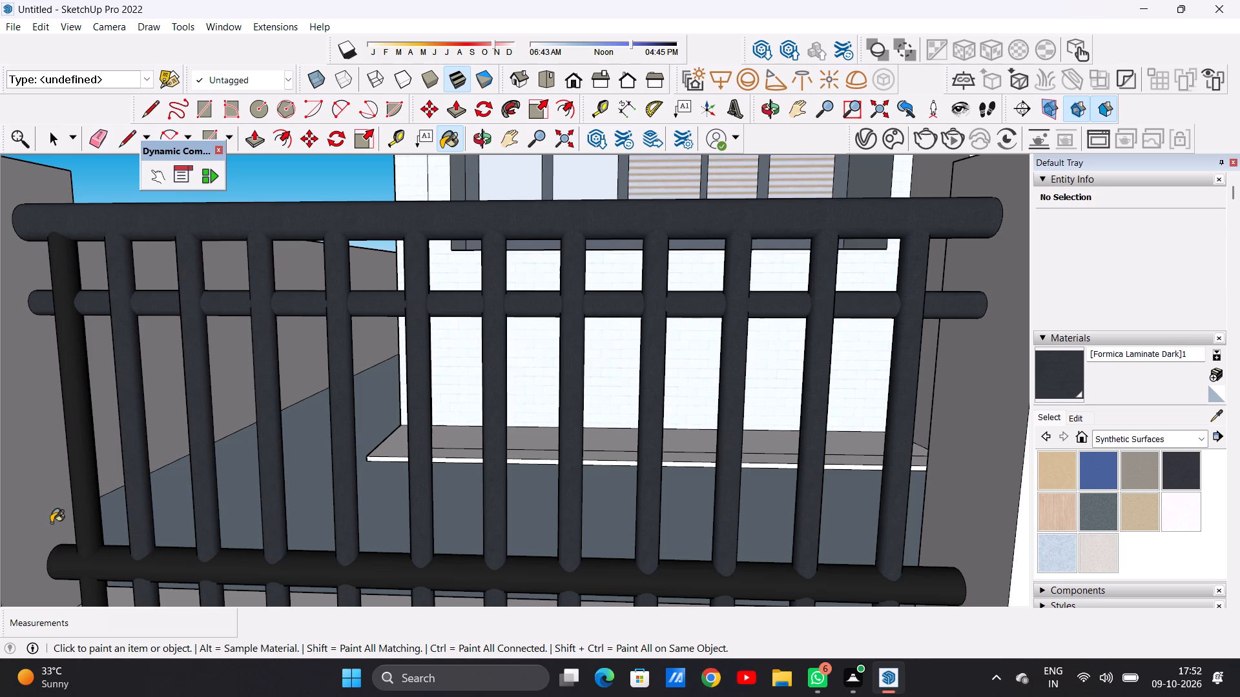
{"action": "left_click", "coordinate": [80, 483]}
{"action": "scroll", "coordinate": [448, 394], "scroll_direction": "down", "scroll_amount": 4}
{"action": "scroll", "coordinate": [518, 386], "scroll_direction": "down", "scroll_amount": 1}
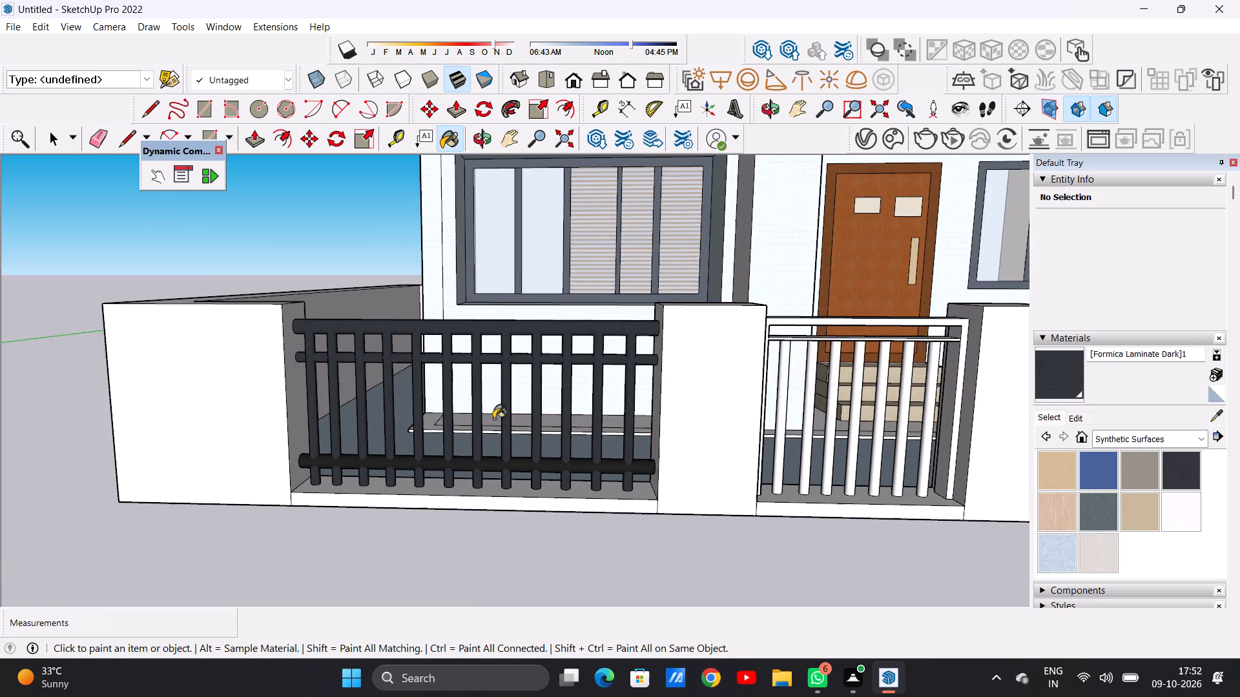
Paint the bottom horizontal rail of the finished fence panel with Formica Laminate Dark.
{"action": "scroll", "coordinate": [356, 478], "scroll_direction": "up", "scroll_amount": 12}
{"action": "left_click", "coordinate": [393, 421]}
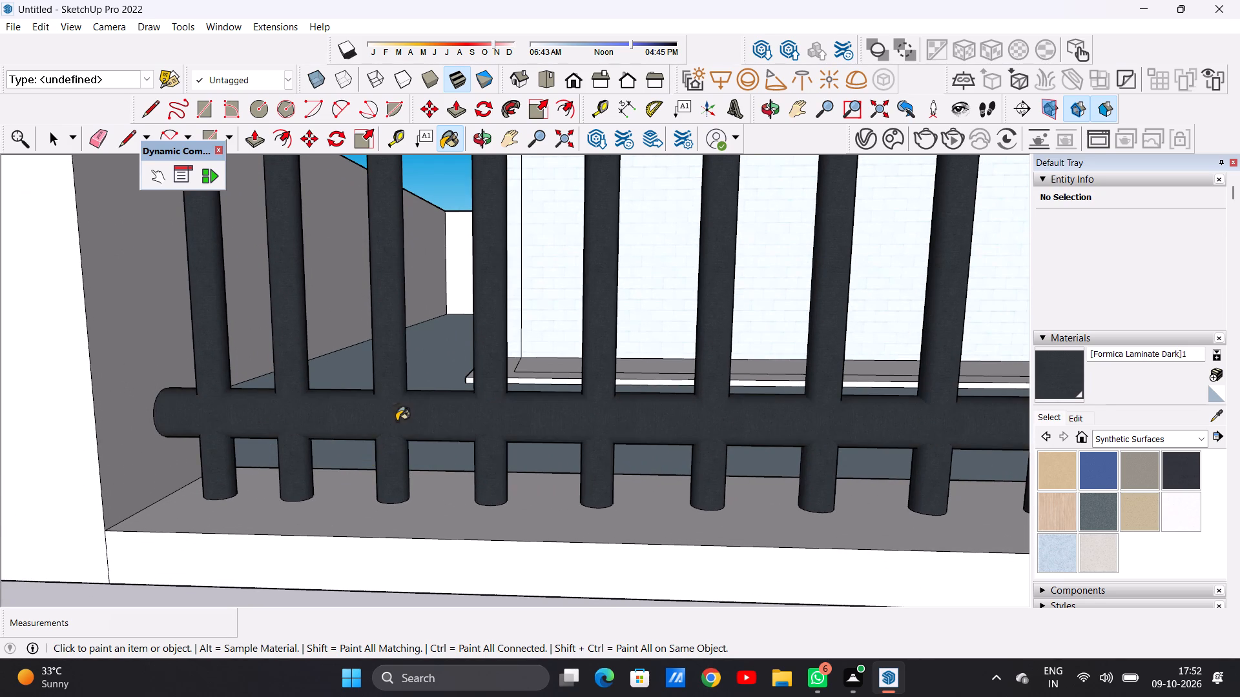
Paint the top and front faces of the narrow gate's outer frame with Formica Laminate Dark.
{"action": "scroll", "coordinate": [462, 490], "scroll_direction": "down", "scroll_amount": 17}
{"action": "middle_click_drag", "start_coordinate": [498, 504], "coordinate": [513, 434]}
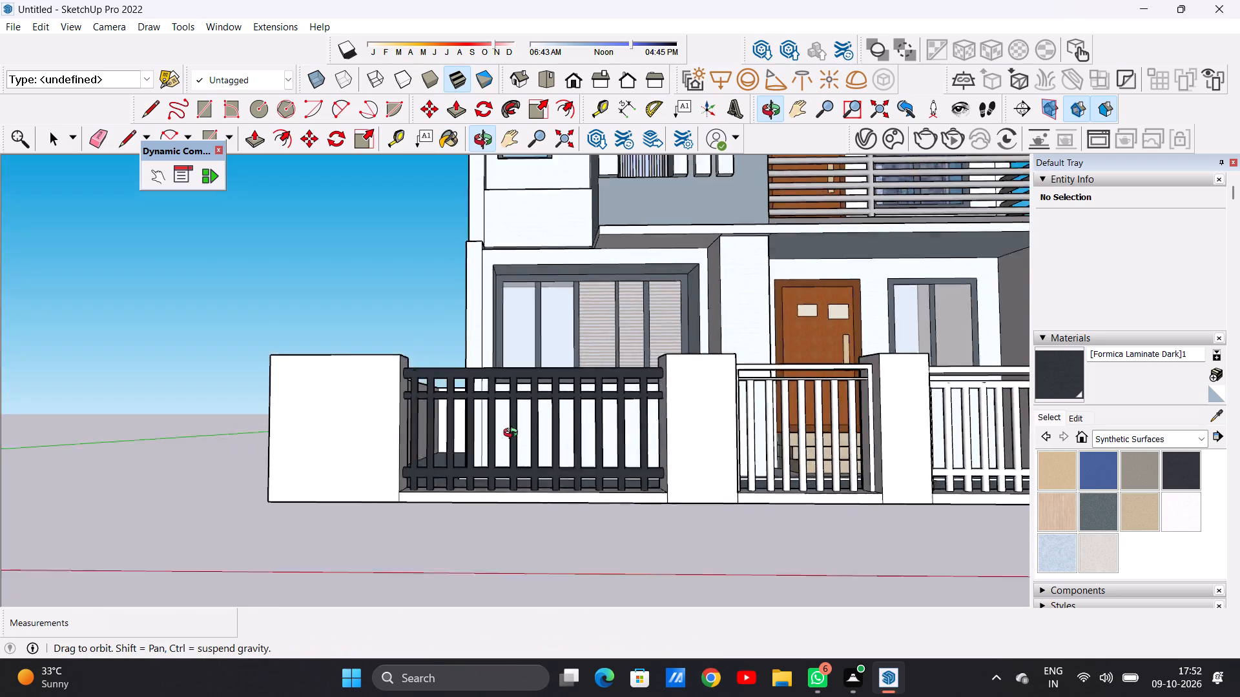
{"action": "middle_click_drag", "start_coordinate": [513, 434], "coordinate": [458, 476]}
{"action": "scroll", "coordinate": [458, 476], "scroll_direction": "up", "scroll_amount": 1}
{"action": "scroll", "coordinate": [451, 490], "scroll_direction": "down", "scroll_amount": 7}
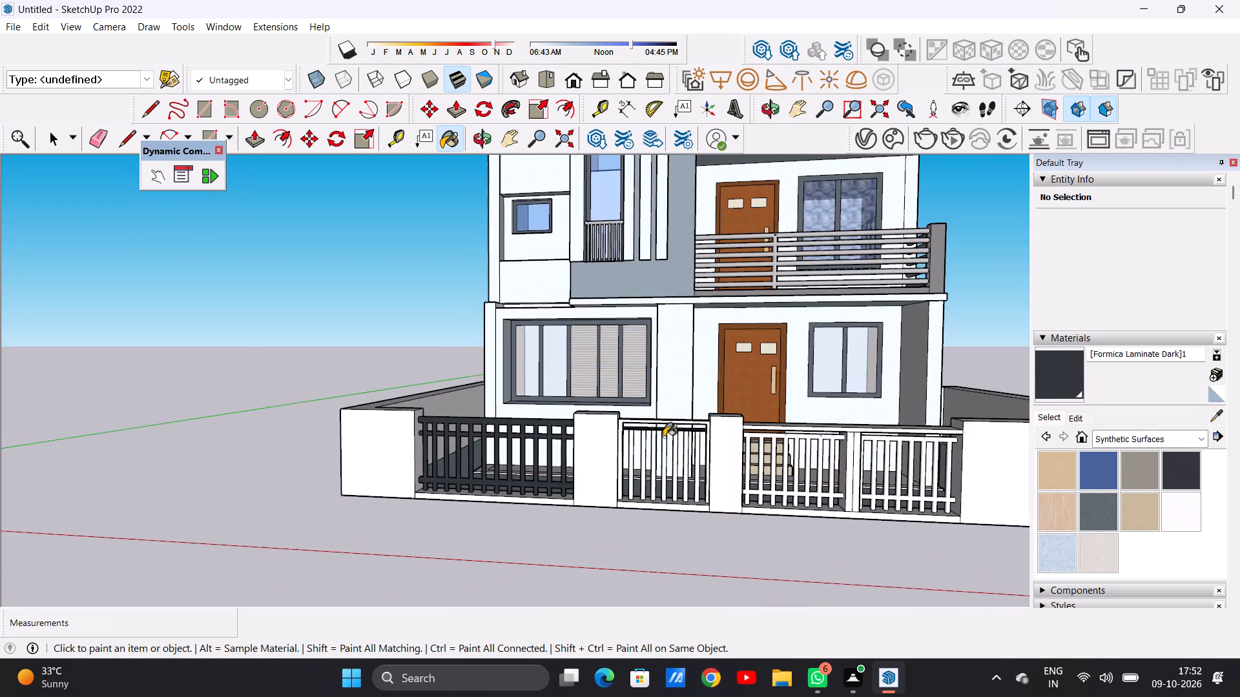
{"action": "scroll", "coordinate": [664, 437], "scroll_direction": "up", "scroll_amount": 16}
{"action": "left_click", "coordinate": [685, 439]}
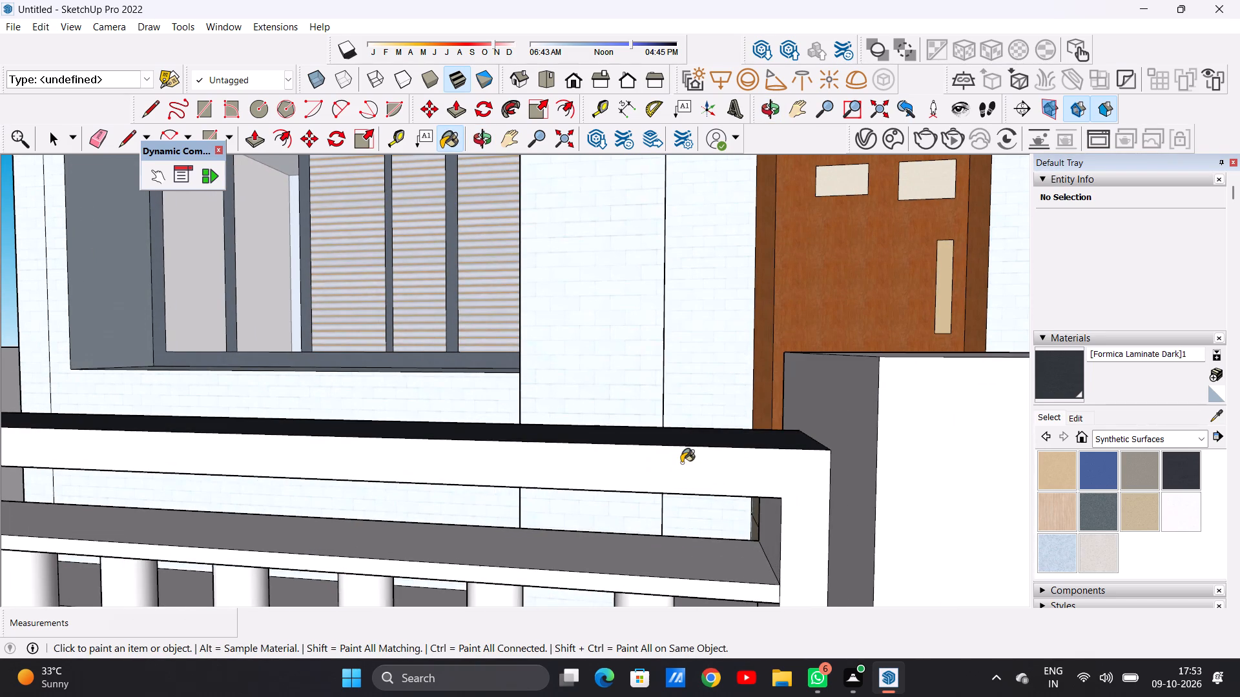
{"action": "left_click", "coordinate": [684, 465]}
Paint the inner side faces of the narrow gate's frame, above and below the rail, with Formica Laminate Dark.
{"action": "scroll", "coordinate": [747, 455], "scroll_direction": "down", "scroll_amount": 19}
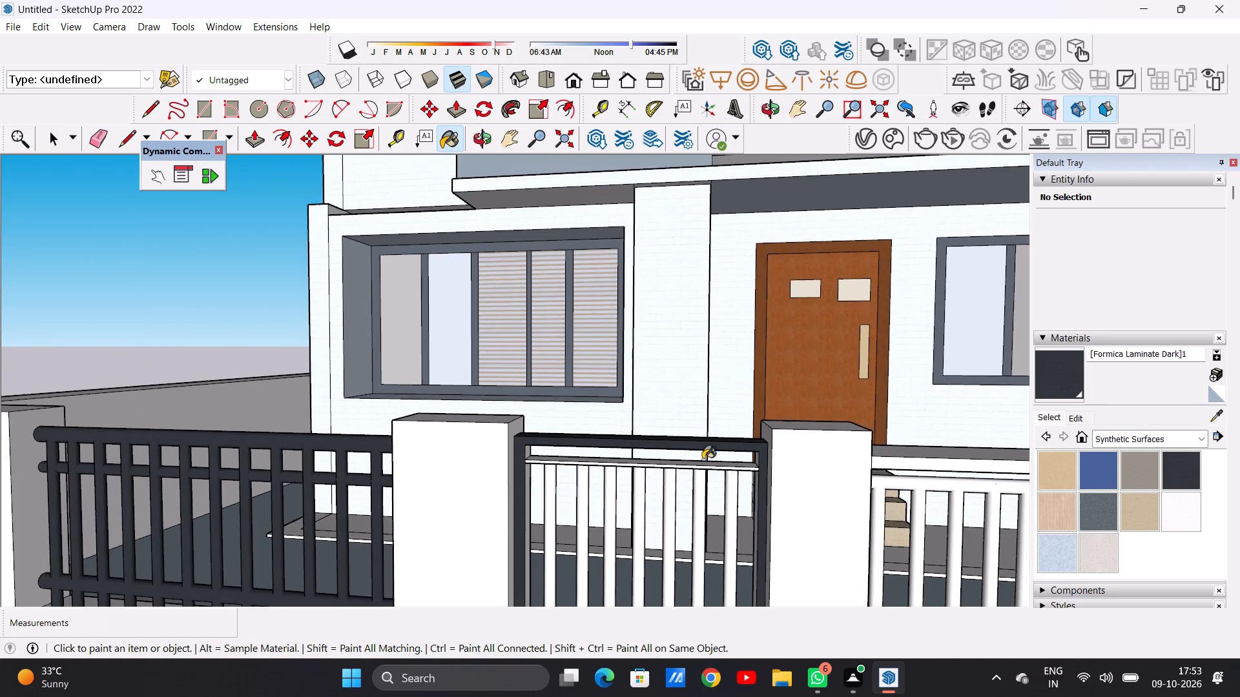
{"action": "scroll", "coordinate": [648, 489], "scroll_direction": "up", "scroll_amount": 7}
{"action": "scroll", "coordinate": [444, 426], "scroll_direction": "up", "scroll_amount": 5}
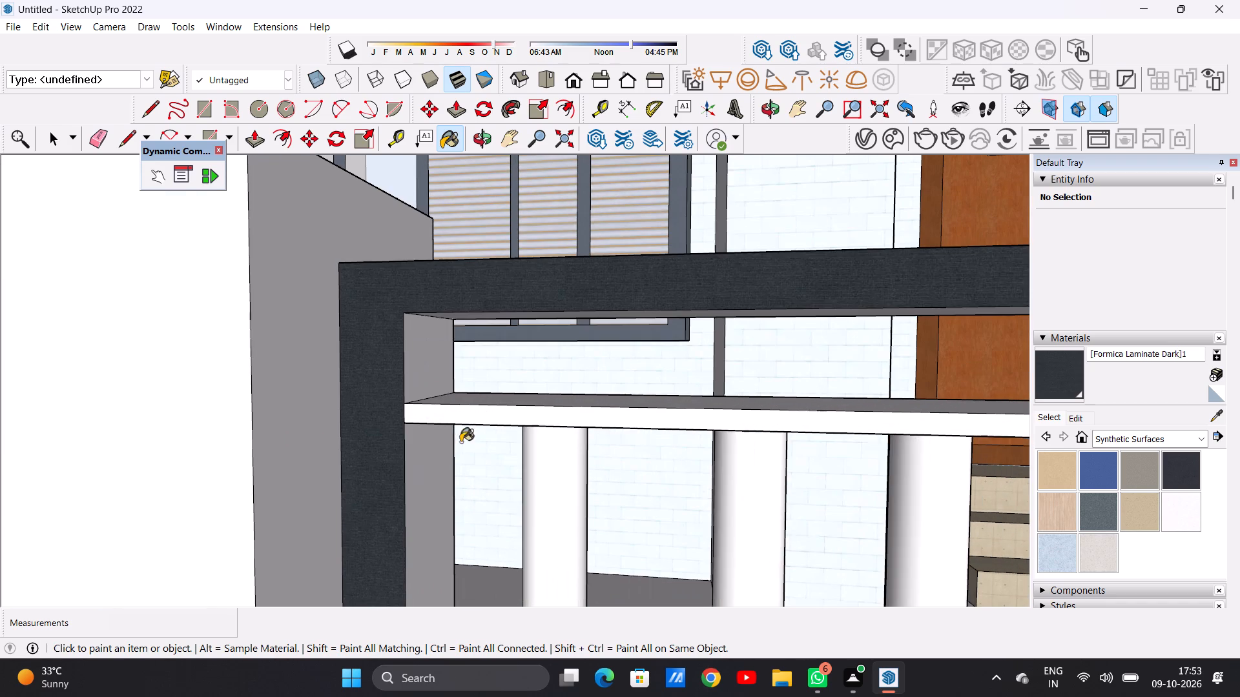
{"action": "left_click", "coordinate": [424, 388]}
{"action": "left_click", "coordinate": [422, 482]}
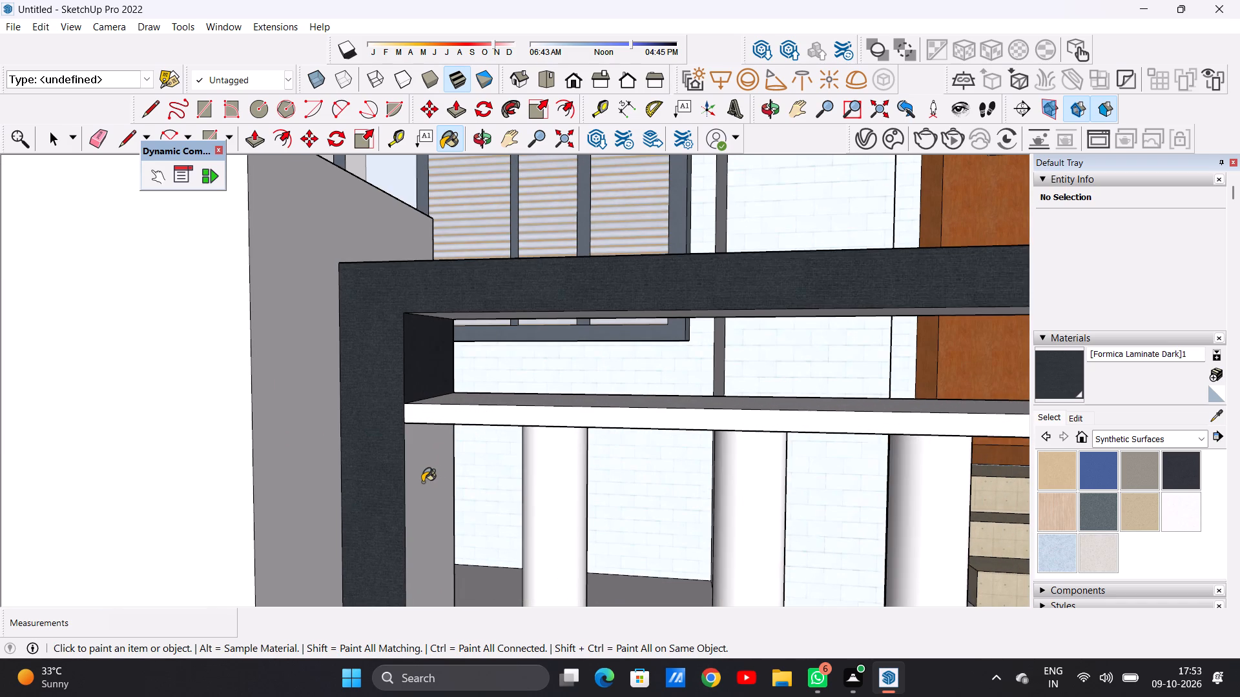
{"action": "scroll", "coordinate": [516, 481], "scroll_direction": "down", "scroll_amount": 12}
{"action": "middle_click_drag", "start_coordinate": [538, 488], "coordinate": [662, 494]}
{"action": "scroll", "coordinate": [755, 438], "scroll_direction": "up", "scroll_amount": 5}
{"action": "left_click", "coordinate": [886, 411]}
{"action": "scroll", "coordinate": [795, 452], "scroll_direction": "down", "scroll_amount": 2}
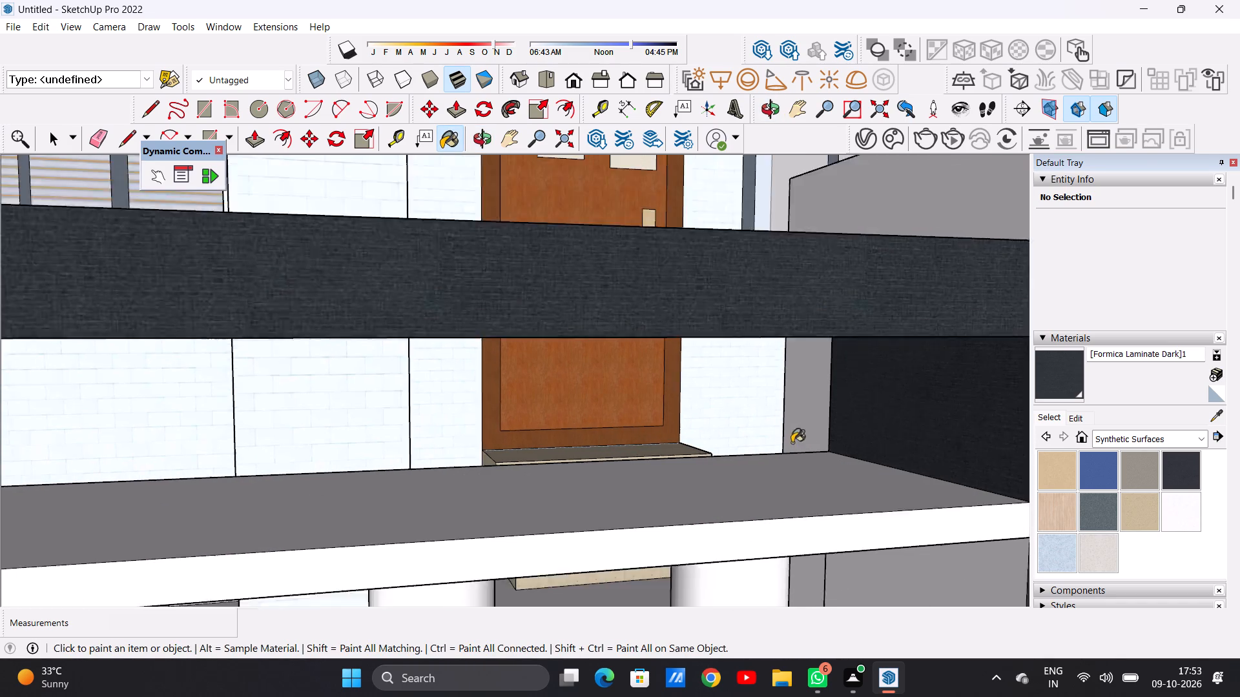
{"action": "scroll", "coordinate": [792, 443], "scroll_direction": "down", "scroll_amount": 11}
{"action": "left_click", "coordinate": [801, 489]}
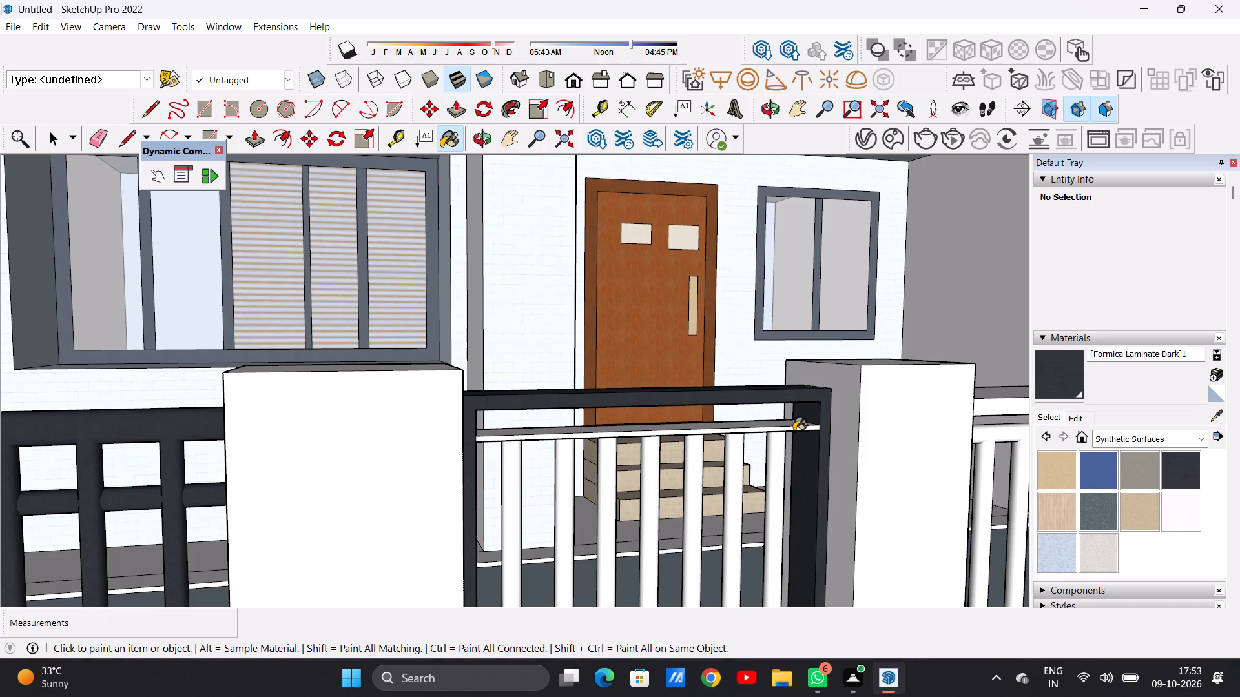
Paint the top, front and underside of the narrow gate's horizontal rail with Formica Laminate Dark.
{"action": "left_click", "coordinate": [794, 431]}
{"action": "scroll", "coordinate": [766, 429], "scroll_direction": "up", "scroll_amount": 13}
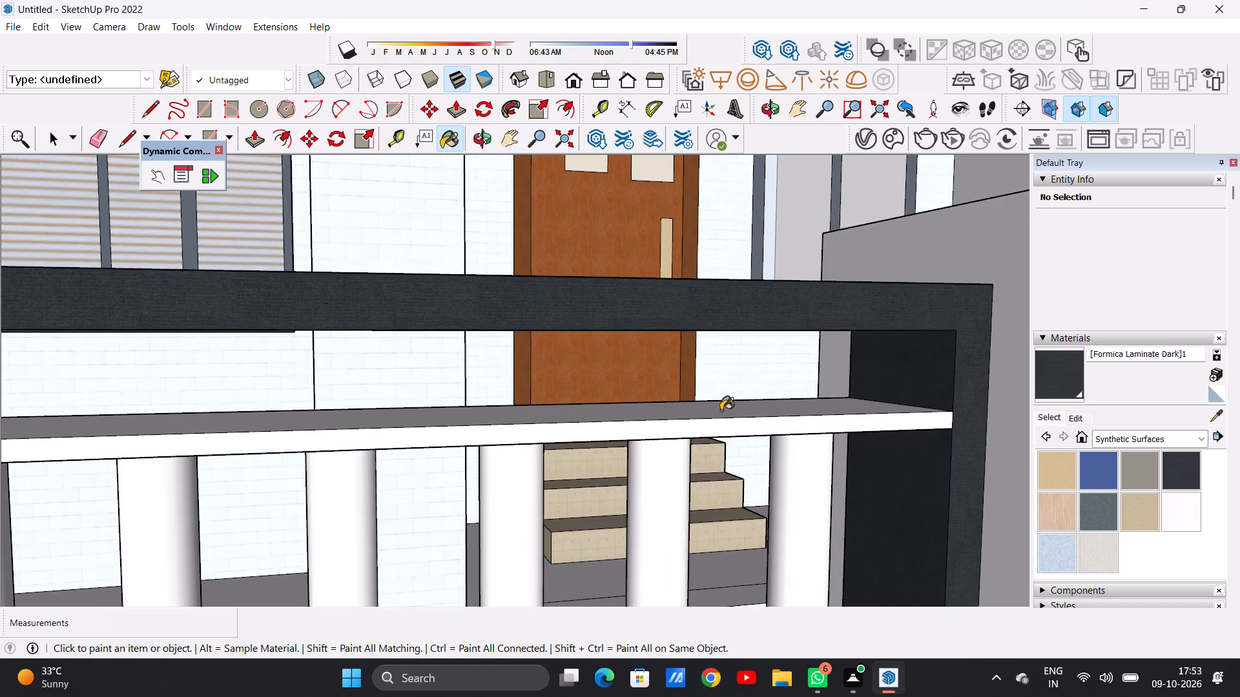
{"action": "left_click", "coordinate": [721, 410]}
{"action": "left_click", "coordinate": [739, 429]}
{"action": "scroll", "coordinate": [764, 476], "scroll_direction": "down", "scroll_amount": 4}
{"action": "middle_click_drag", "start_coordinate": [743, 508], "coordinate": [727, 441]}
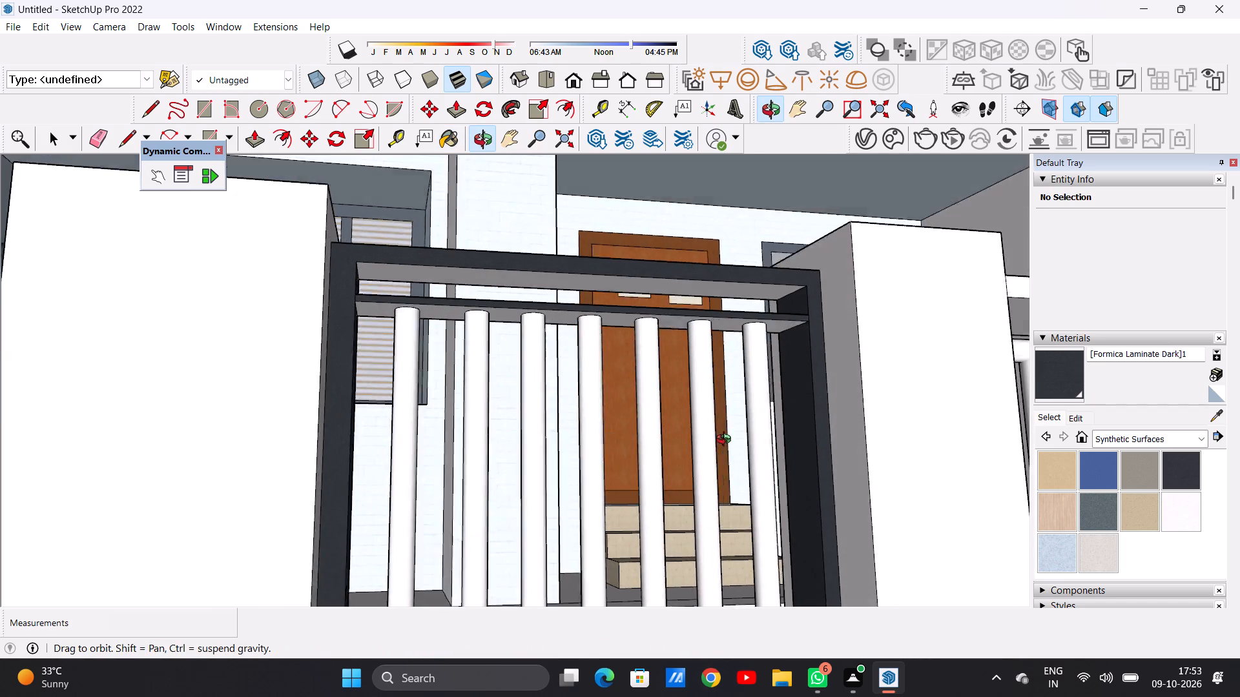
{"action": "middle_click_drag", "start_coordinate": [727, 441], "coordinate": [723, 431]}
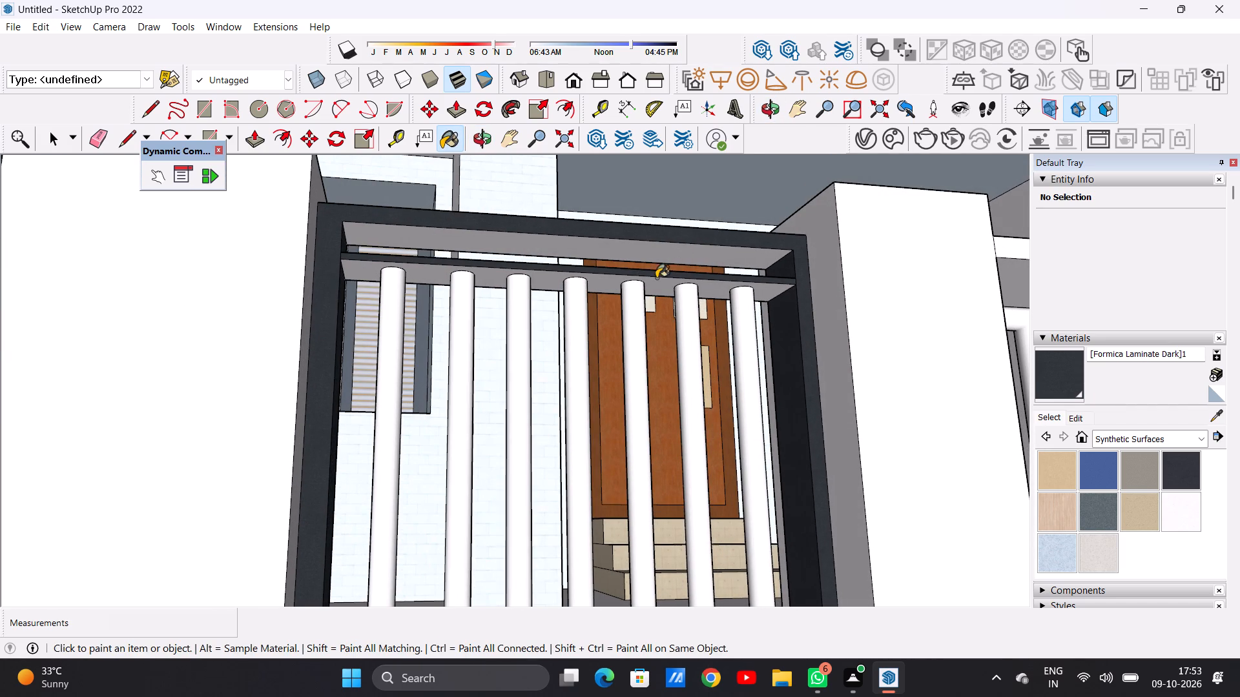
{"action": "left_click", "coordinate": [657, 286]}
Paint the seven vertical bars of the narrow gate with Formica Laminate Dark.
{"action": "left_click", "coordinate": [750, 355]}
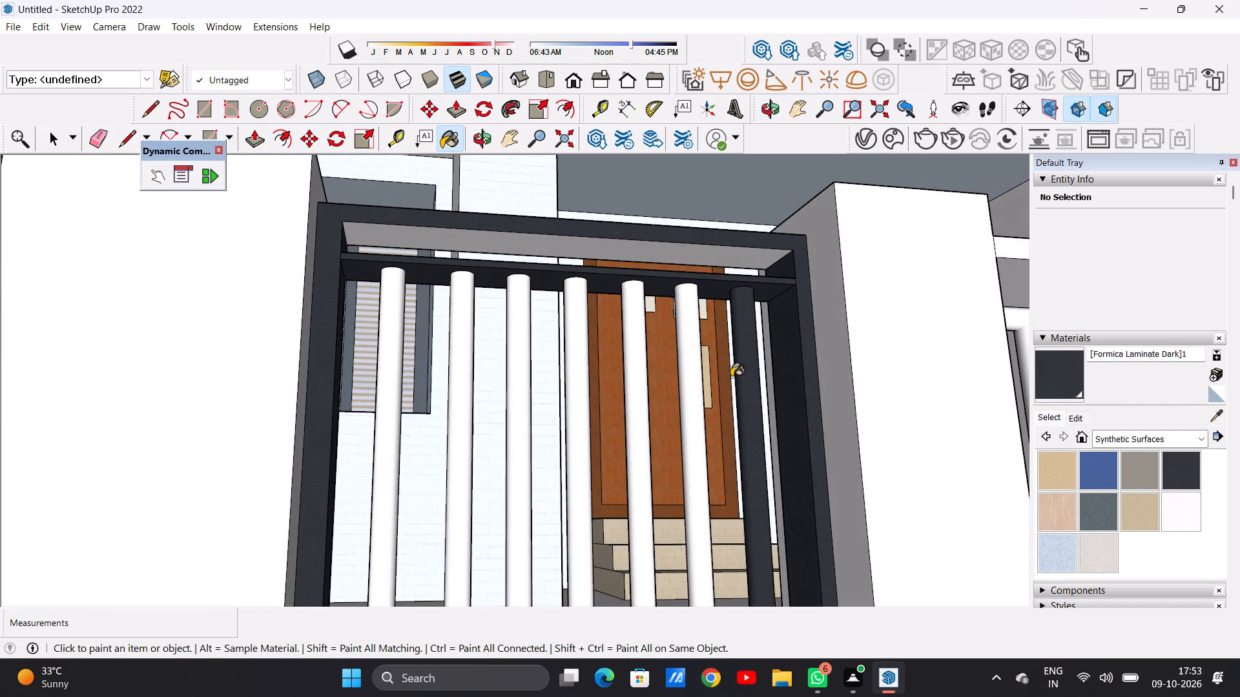
{"action": "left_click", "coordinate": [692, 403]}
{"action": "left_click", "coordinate": [637, 436]}
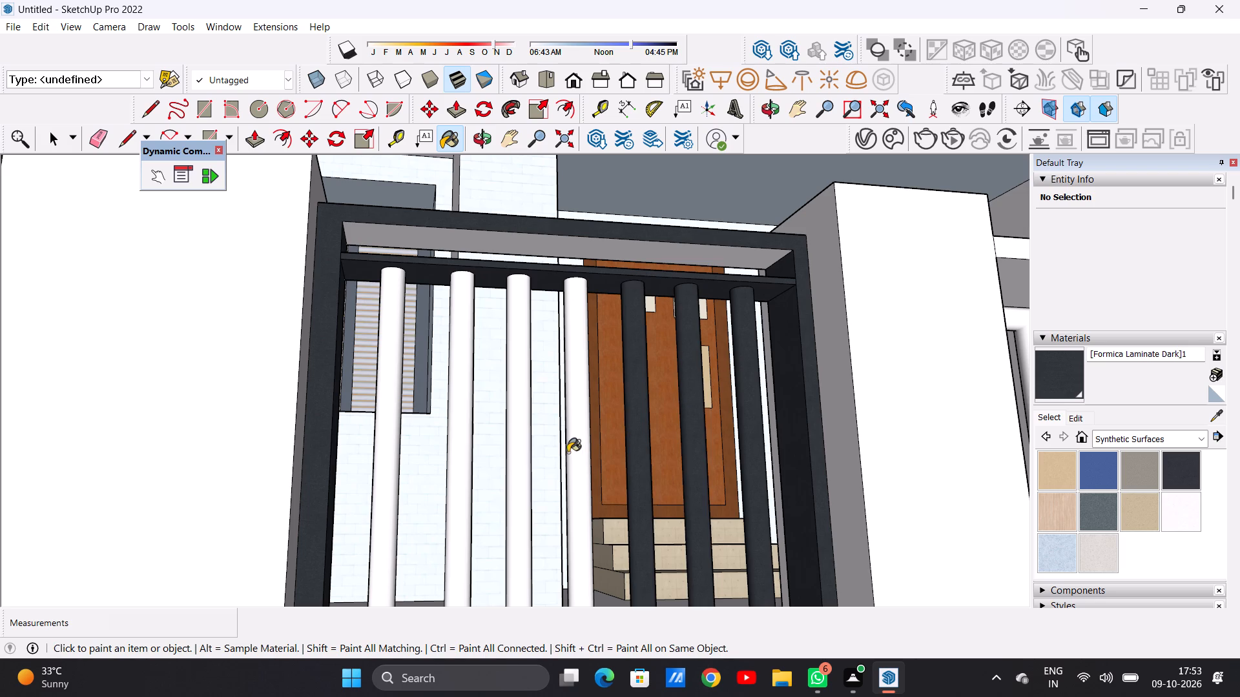
{"action": "left_click", "coordinate": [579, 447]}
{"action": "left_click", "coordinate": [524, 459]}
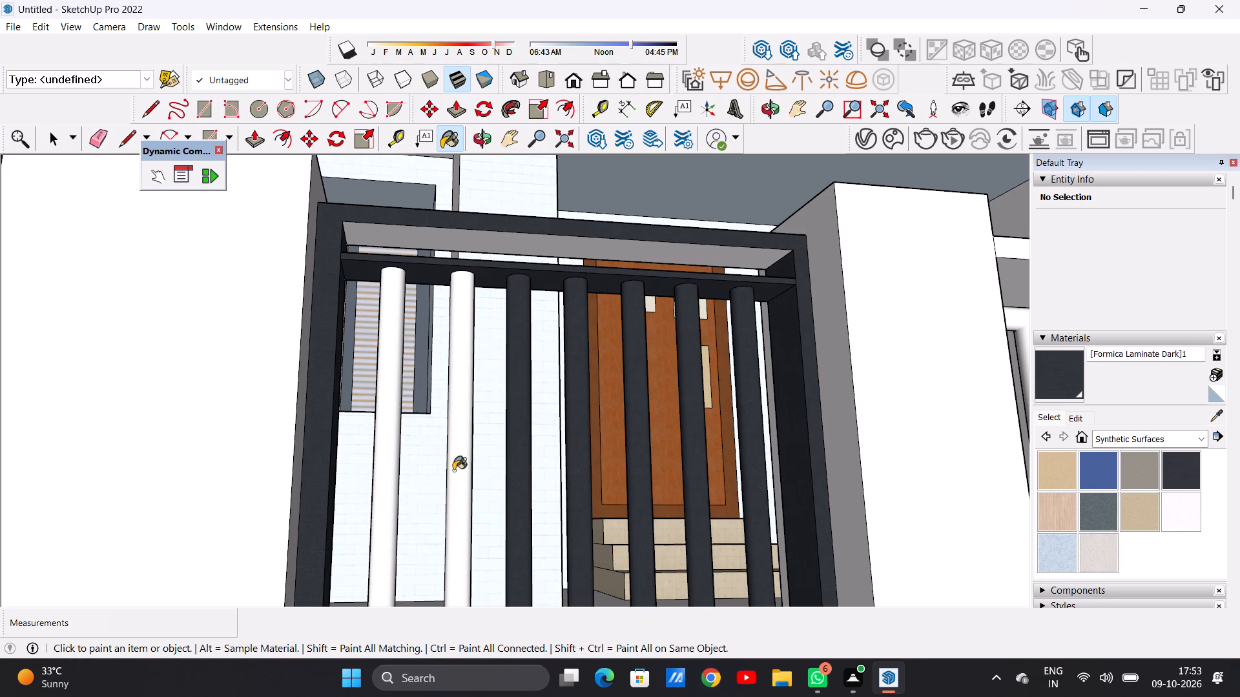
{"action": "left_click", "coordinate": [453, 470]}
{"action": "left_click", "coordinate": [383, 480]}
Paint the underside of the narrow gate frame's top member with Formica Laminate Dark.
{"action": "scroll", "coordinate": [626, 485], "scroll_direction": "down", "scroll_amount": 3}
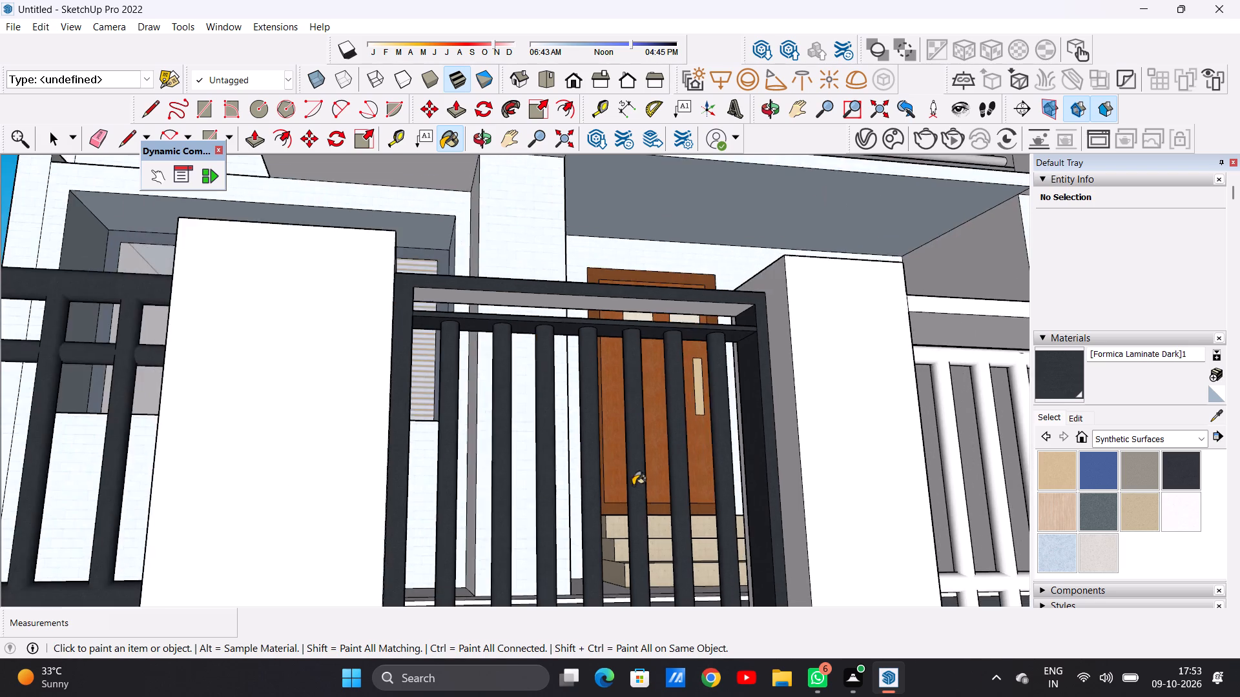
{"action": "scroll", "coordinate": [633, 485], "scroll_direction": "down", "scroll_amount": 8}
{"action": "middle_click_drag", "start_coordinate": [660, 524], "coordinate": [505, 590]}
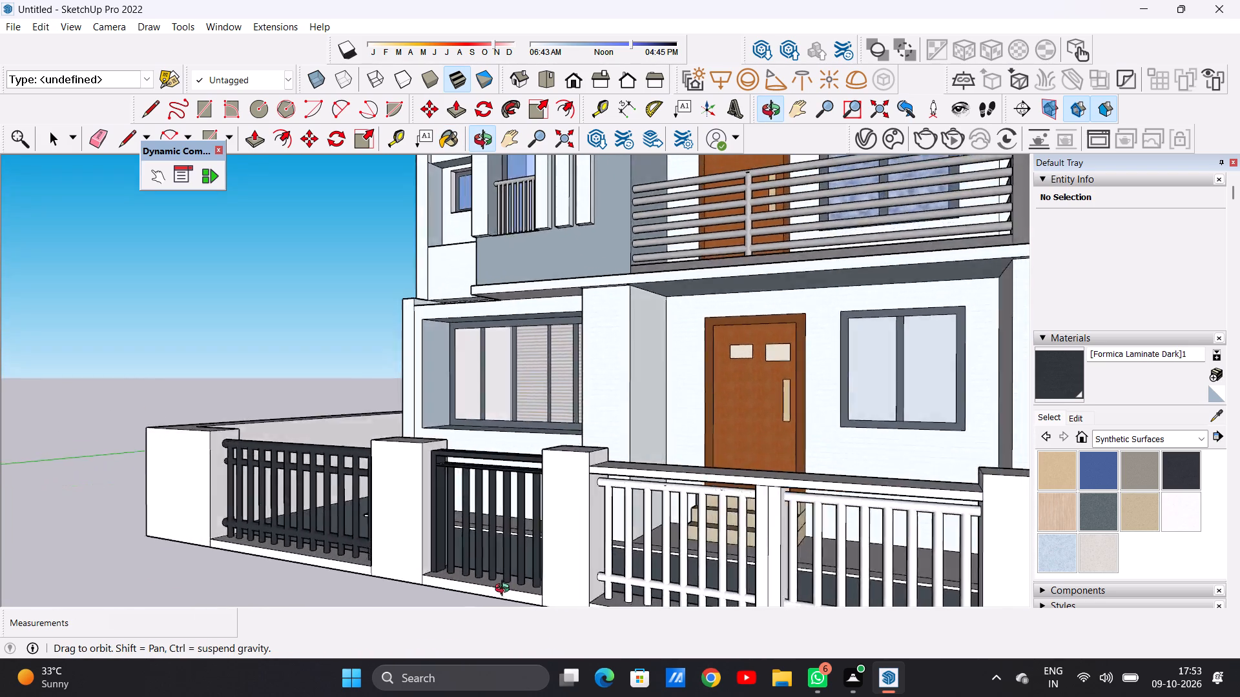
{"action": "middle_click_drag", "start_coordinate": [505, 590], "coordinate": [666, 407]}
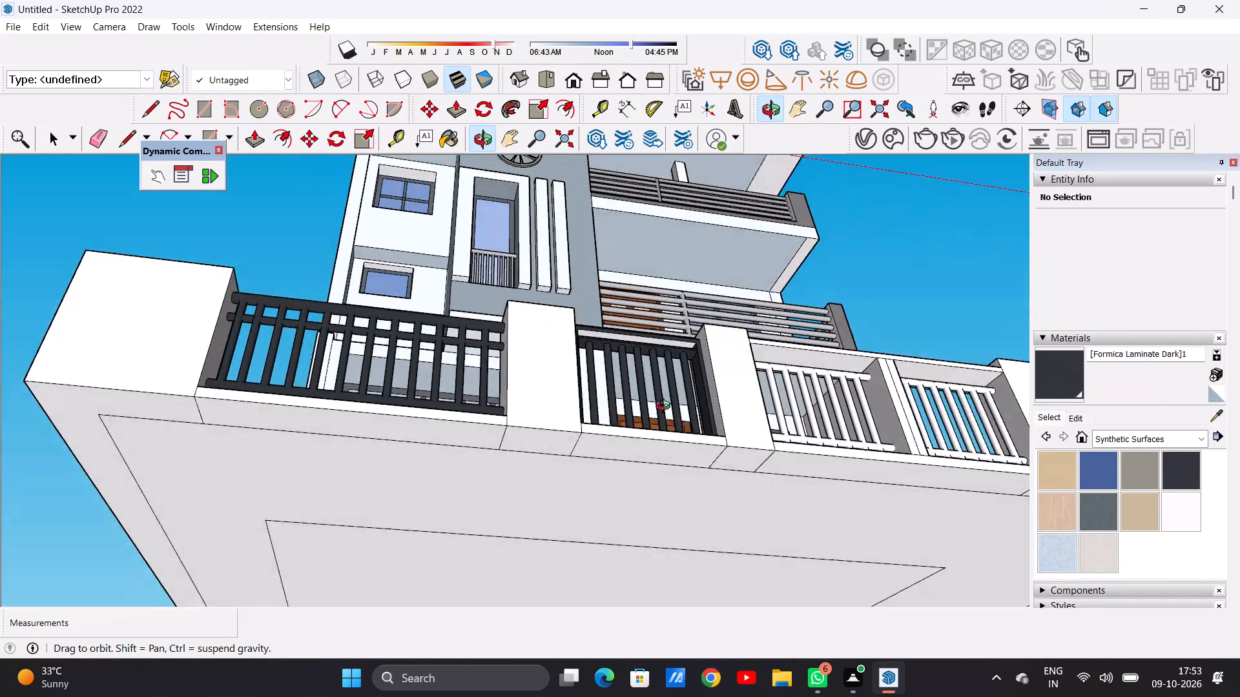
{"action": "middle_click_drag", "start_coordinate": [666, 407], "coordinate": [617, 498]}
{"action": "scroll", "coordinate": [613, 397], "scroll_direction": "up", "scroll_amount": 13}
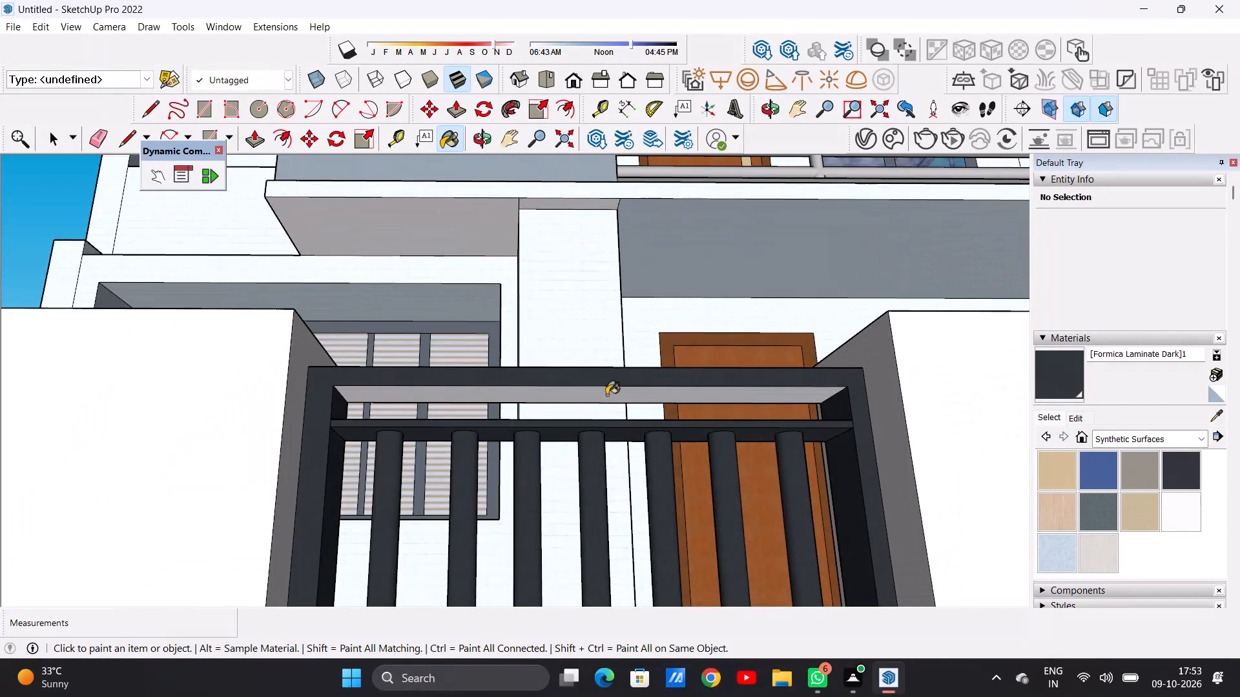
{"action": "left_click", "coordinate": [606, 395]}
Paint the front and top faces of the sill beneath the narrow gate with Formica Laminate Dark.
{"action": "scroll", "coordinate": [598, 527], "scroll_direction": "down", "scroll_amount": 16}
{"action": "middle_click_drag", "start_coordinate": [639, 516], "coordinate": [612, 660]}
{"action": "scroll", "coordinate": [620, 523], "scroll_direction": "up", "scroll_amount": 8}
{"action": "scroll", "coordinate": [611, 529], "scroll_direction": "down", "scroll_amount": 15}
{"action": "scroll", "coordinate": [610, 557], "scroll_direction": "up", "scroll_amount": 20}
{"action": "scroll", "coordinate": [610, 557], "scroll_direction": "up", "scroll_amount": 2}
{"action": "scroll", "coordinate": [643, 508], "scroll_direction": "down", "scroll_amount": 4}
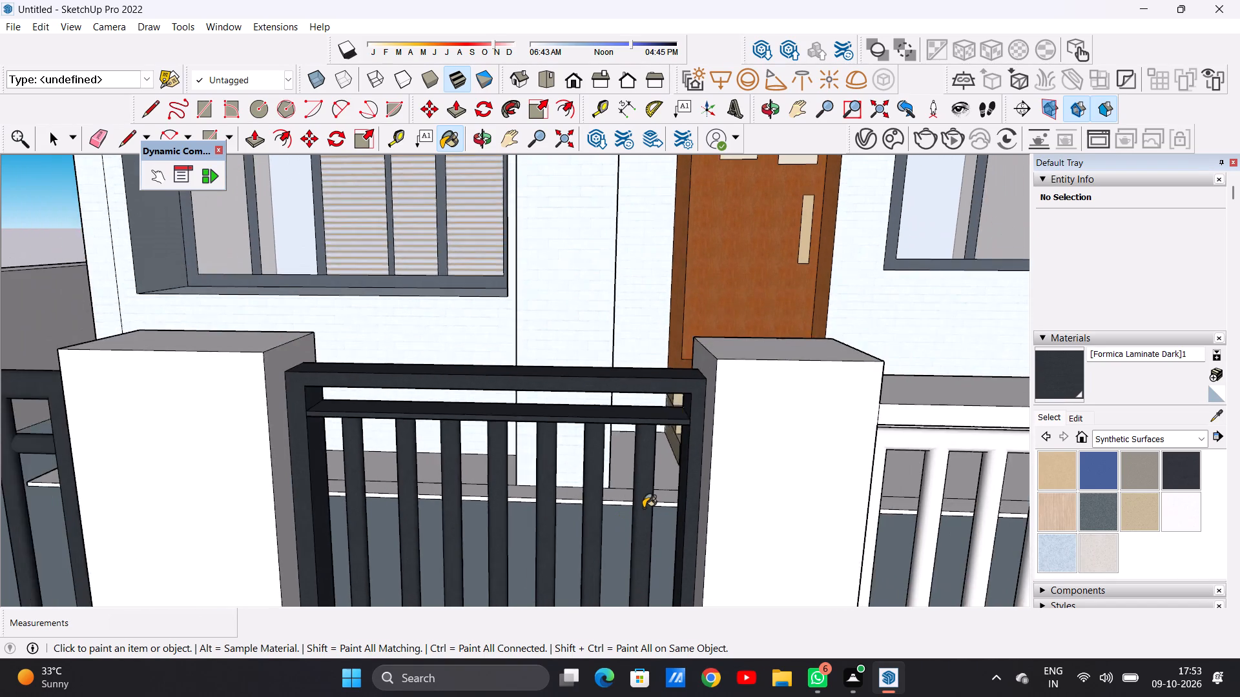
{"action": "scroll", "coordinate": [643, 508], "scroll_direction": "down", "scroll_amount": 14}
{"action": "scroll", "coordinate": [604, 584], "scroll_direction": "up", "scroll_amount": 2}
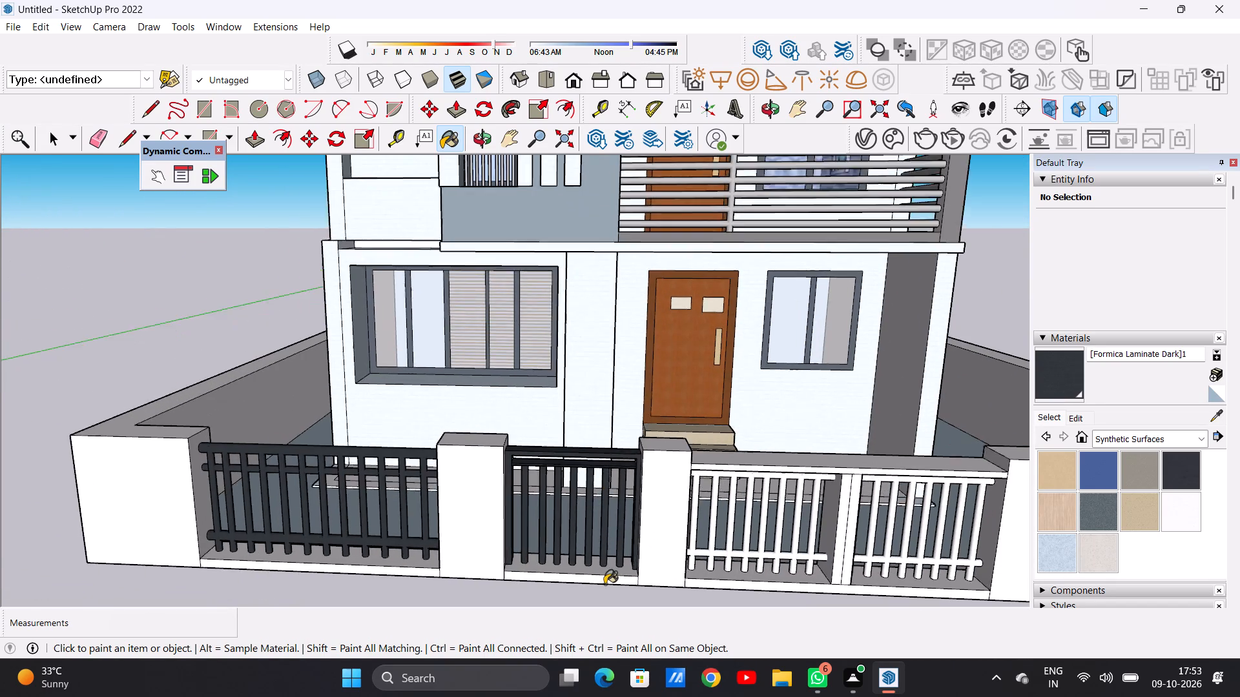
{"action": "scroll", "coordinate": [604, 584], "scroll_direction": "up", "scroll_amount": 8}
{"action": "left_click", "coordinate": [598, 578]}
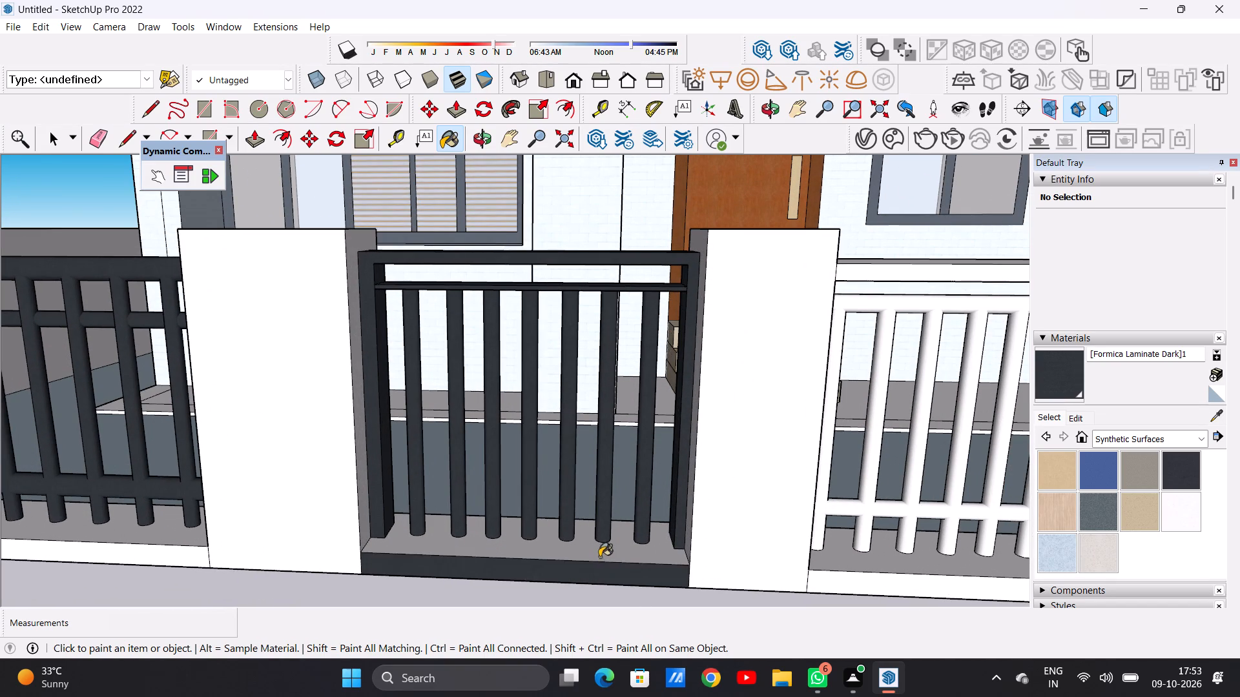
{"action": "left_click", "coordinate": [599, 551]}
Paint the front and top faces of the sill under the adjacent long fence panel with Formica Laminate Dark.
{"action": "scroll", "coordinate": [610, 555], "scroll_direction": "down", "scroll_amount": 7}
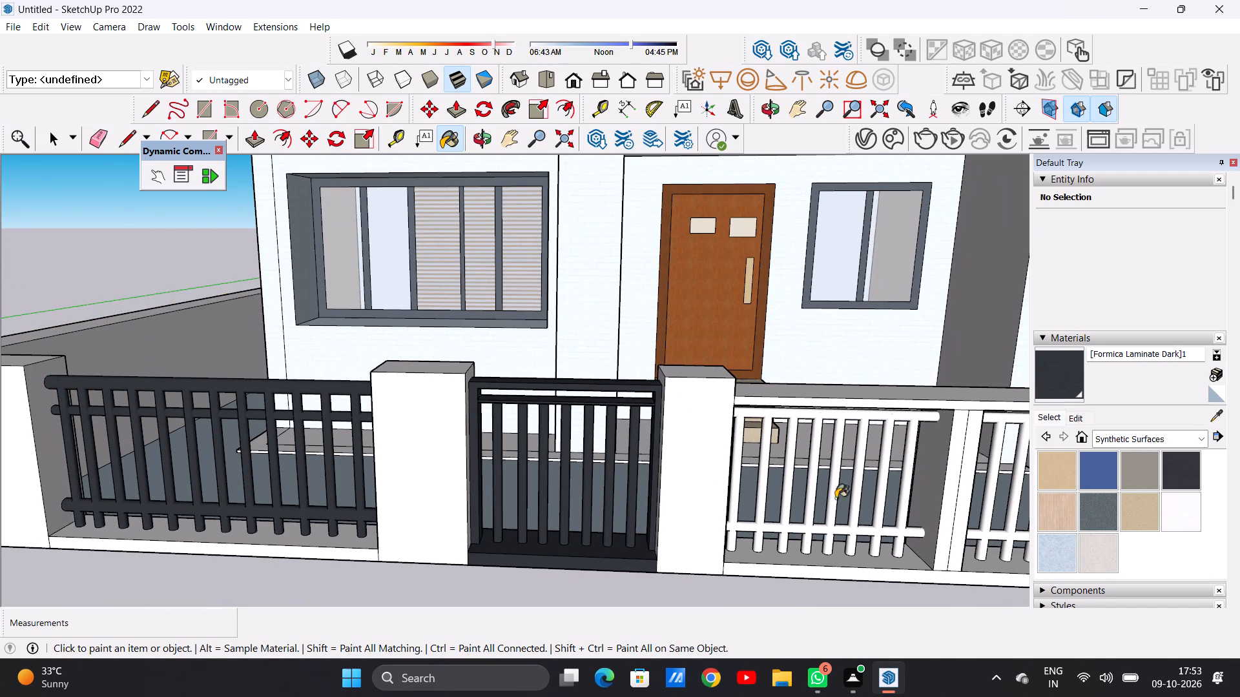
{"action": "scroll", "coordinate": [876, 516], "scroll_direction": "down", "scroll_amount": 4}
{"action": "scroll", "coordinate": [555, 538], "scroll_direction": "up", "scroll_amount": 2}
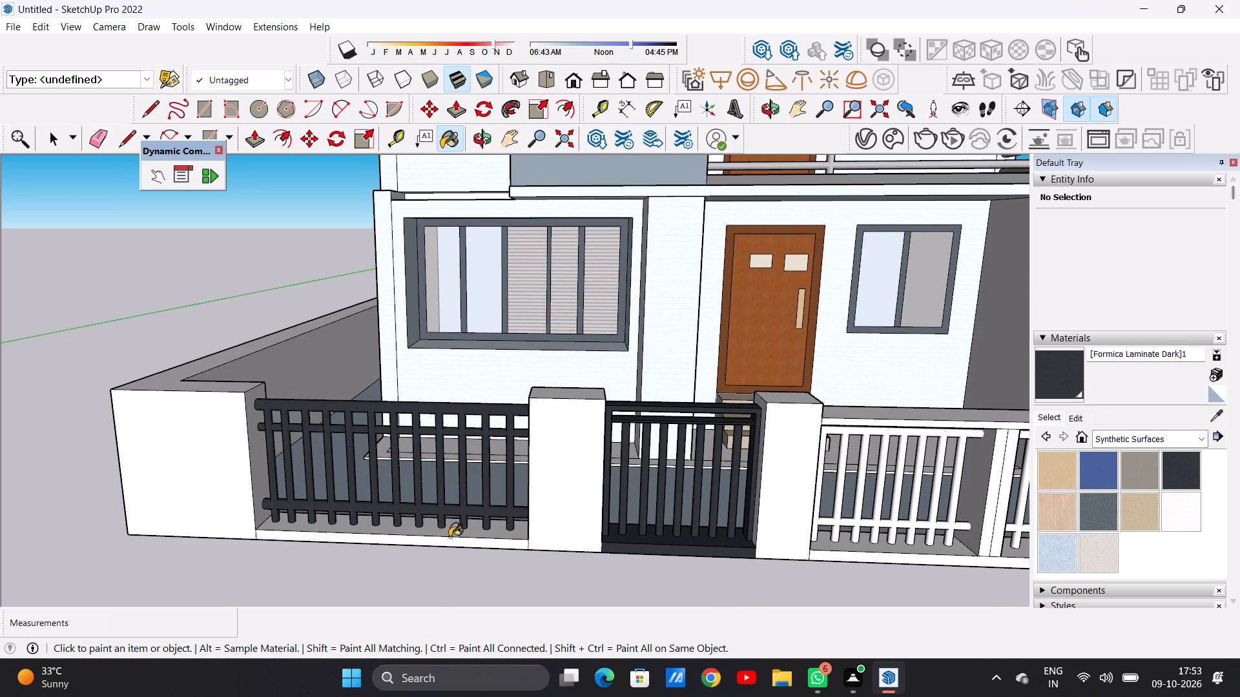
{"action": "scroll", "coordinate": [449, 537], "scroll_direction": "up", "scroll_amount": 12}
{"action": "left_click", "coordinate": [472, 544]}
{"action": "left_click", "coordinate": [513, 497]}
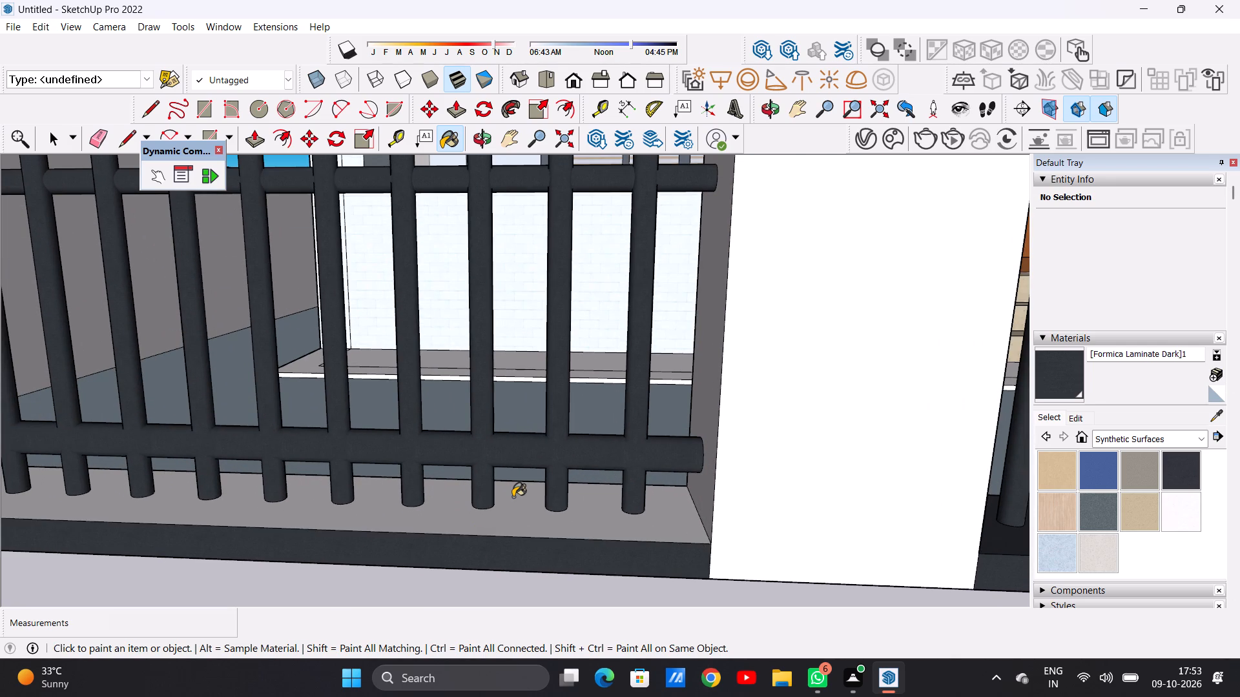
Paint both front strips of the centre post between the two white-barred panels with Formica Laminate Dark.
{"action": "scroll", "coordinate": [500, 547], "scroll_direction": "down", "scroll_amount": 20}
{"action": "scroll", "coordinate": [500, 547], "scroll_direction": "down", "scroll_amount": 1}
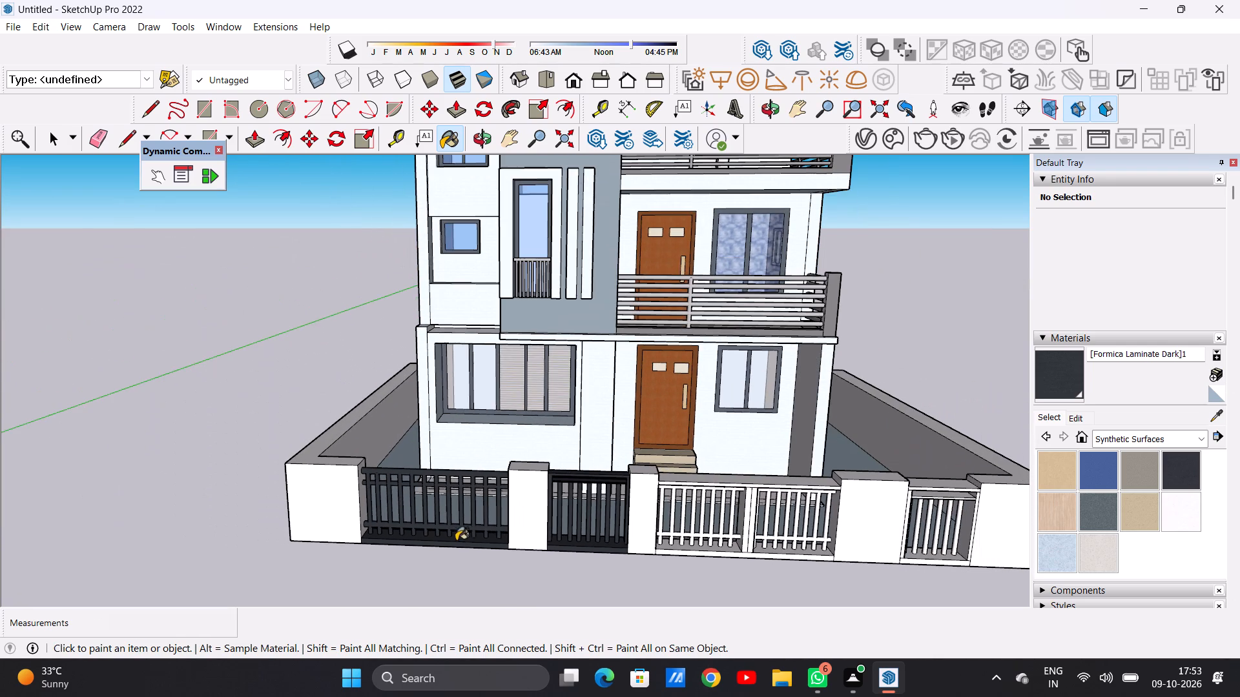
{"action": "scroll", "coordinate": [689, 534], "scroll_direction": "up", "scroll_amount": 4}
{"action": "scroll", "coordinate": [759, 530], "scroll_direction": "up", "scroll_amount": 1}
{"action": "middle_click_drag", "start_coordinate": [759, 520], "coordinate": [760, 508]}
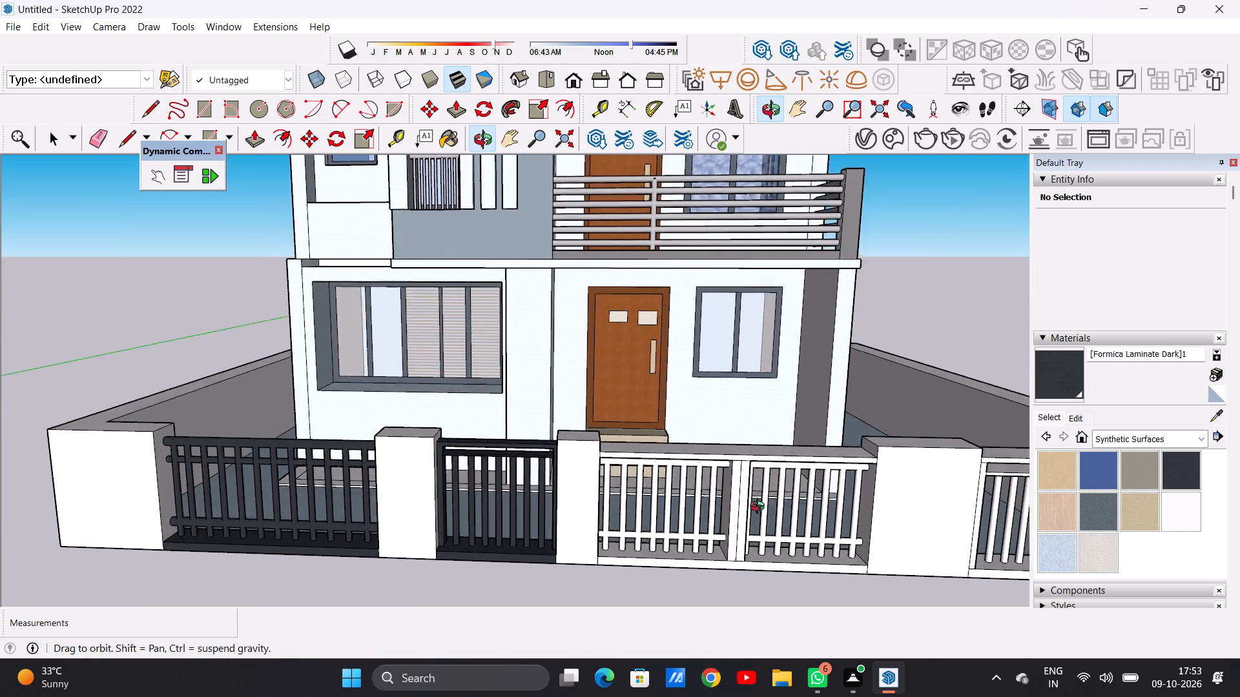
{"action": "middle_click_drag", "start_coordinate": [760, 508], "coordinate": [749, 476]}
{"action": "scroll", "coordinate": [747, 483], "scroll_direction": "up", "scroll_amount": 7}
{"action": "left_click", "coordinate": [747, 485]}
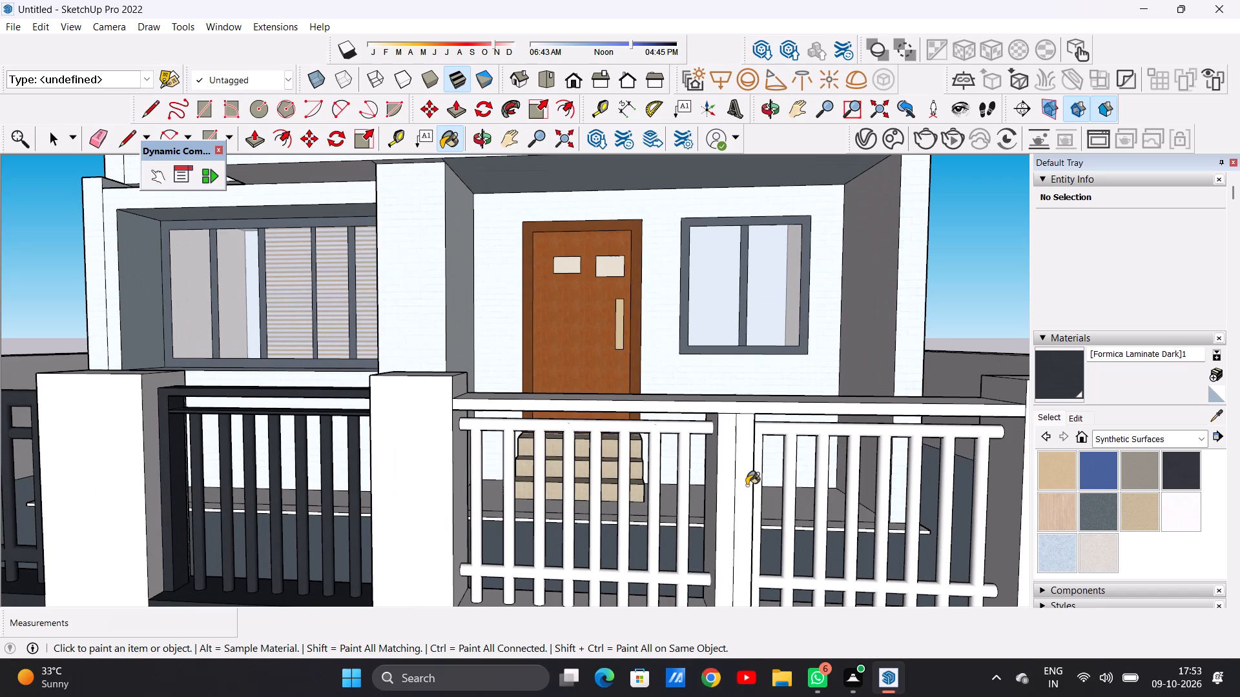
{"action": "left_click", "coordinate": [721, 508]}
Paint the front and top of the beam over the double panel and its upper round rails with Formica Laminate Dark.
{"action": "scroll", "coordinate": [723, 508], "scroll_direction": "down", "scroll_amount": 8}
{"action": "scroll", "coordinate": [730, 472], "scroll_direction": "up", "scroll_amount": 3}
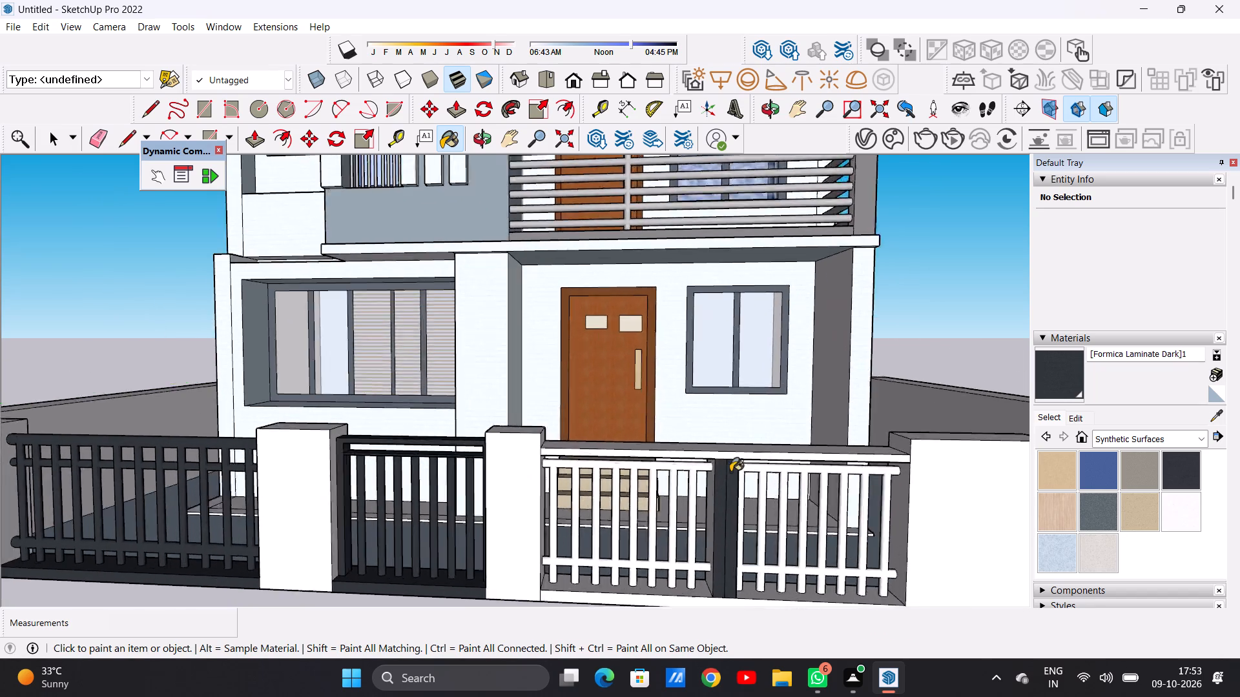
{"action": "scroll", "coordinate": [730, 472], "scroll_direction": "up", "scroll_amount": 9}
{"action": "left_click", "coordinate": [730, 449]}
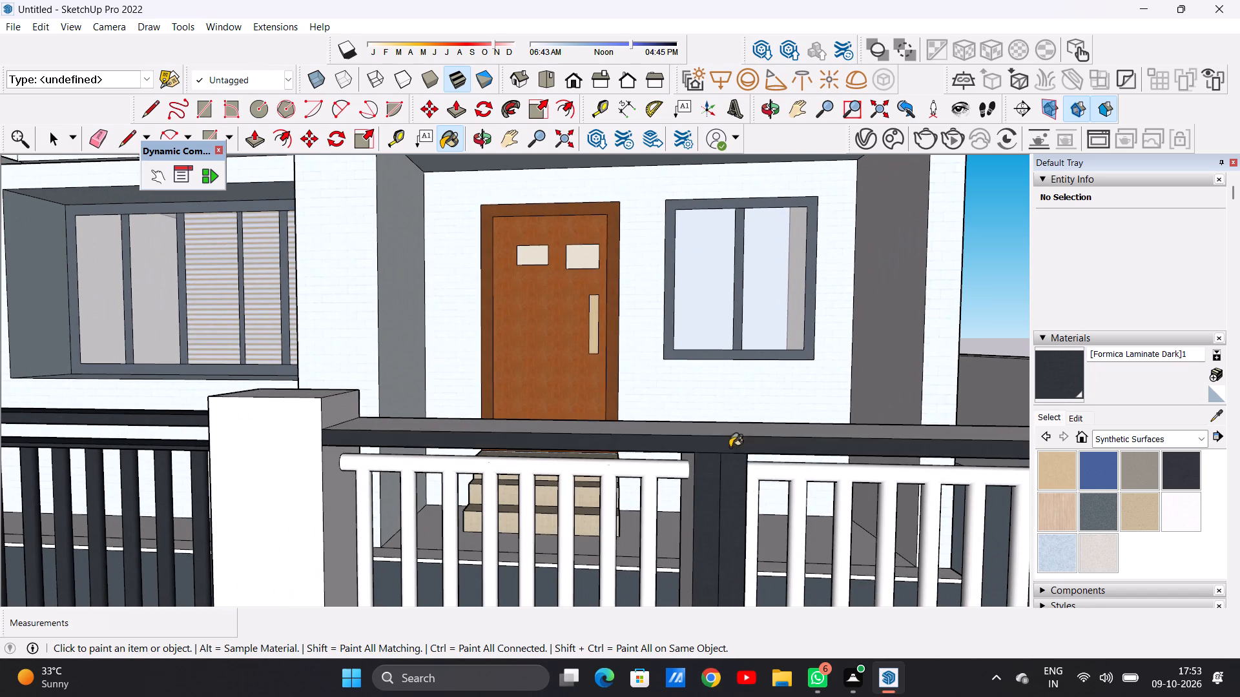
{"action": "left_click", "coordinate": [741, 427]}
{"action": "left_click", "coordinate": [751, 470]}
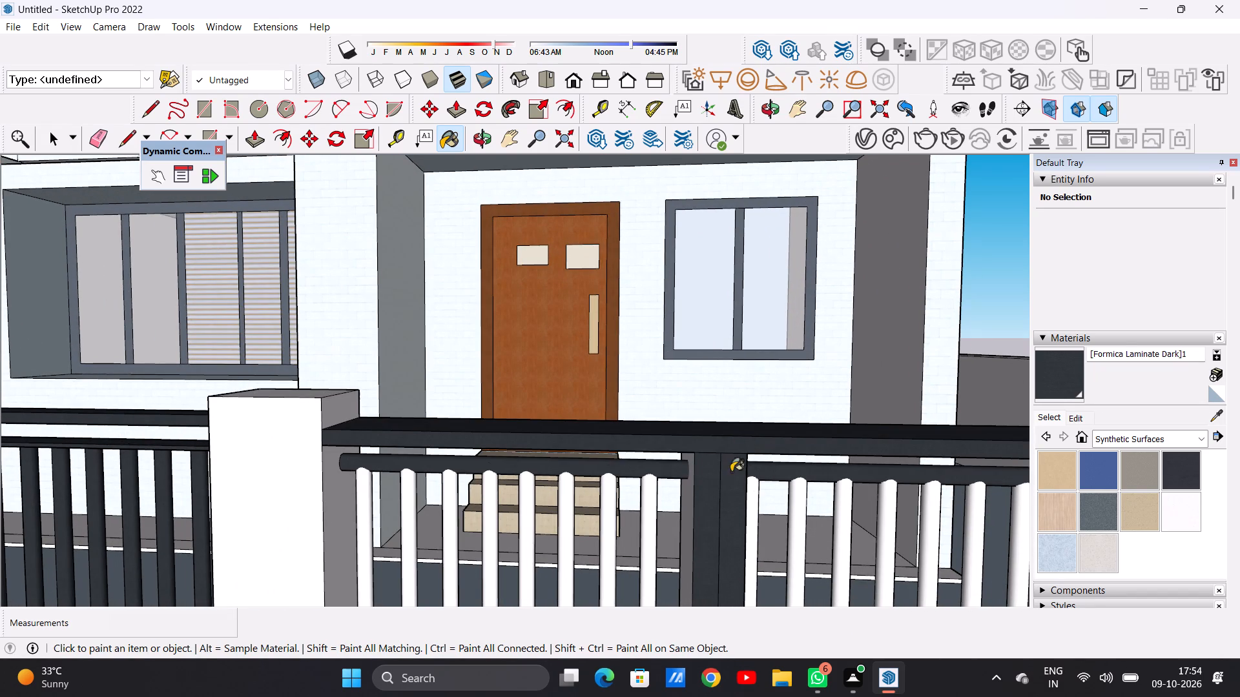
Paint the beam's underside above the double panel's right half and the adjoining side of the centre post with Formica Laminate Dark.
{"action": "scroll", "coordinate": [665, 491], "scroll_direction": "down", "scroll_amount": 7}
{"action": "middle_click_drag", "start_coordinate": [678, 510], "coordinate": [697, 474]}
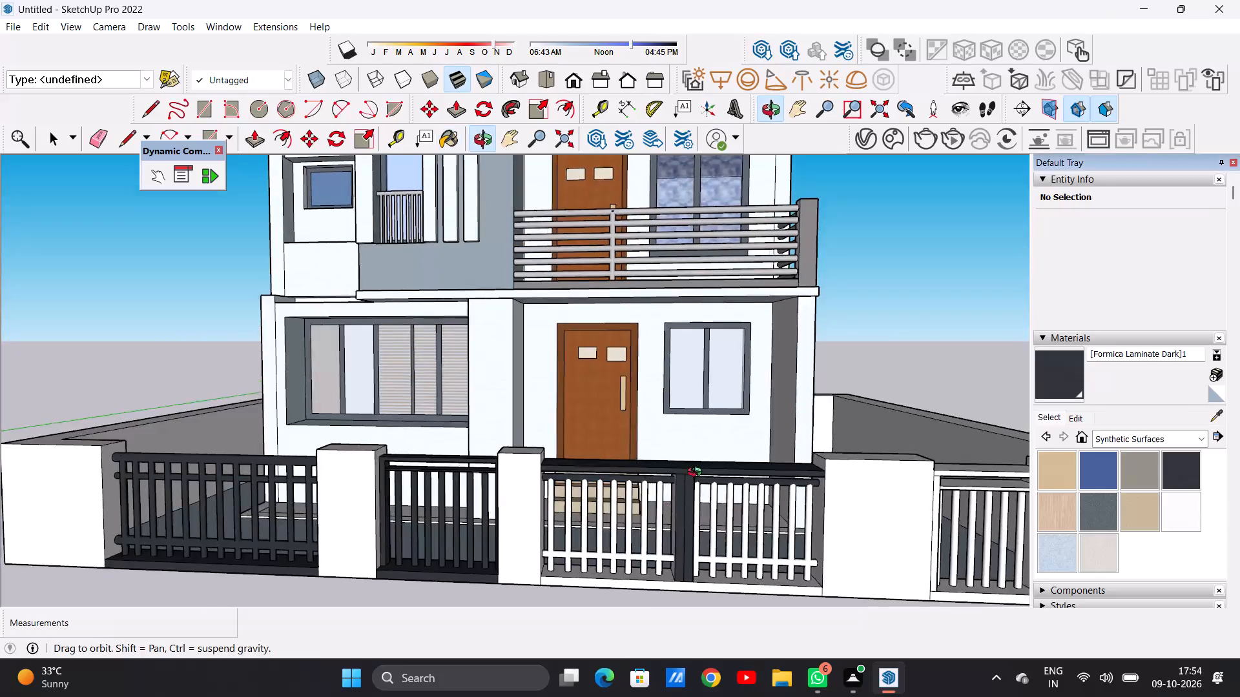
{"action": "middle_click_drag", "start_coordinate": [697, 474], "coordinate": [706, 447]}
{"action": "scroll", "coordinate": [789, 465], "scroll_direction": "up", "scroll_amount": 15}
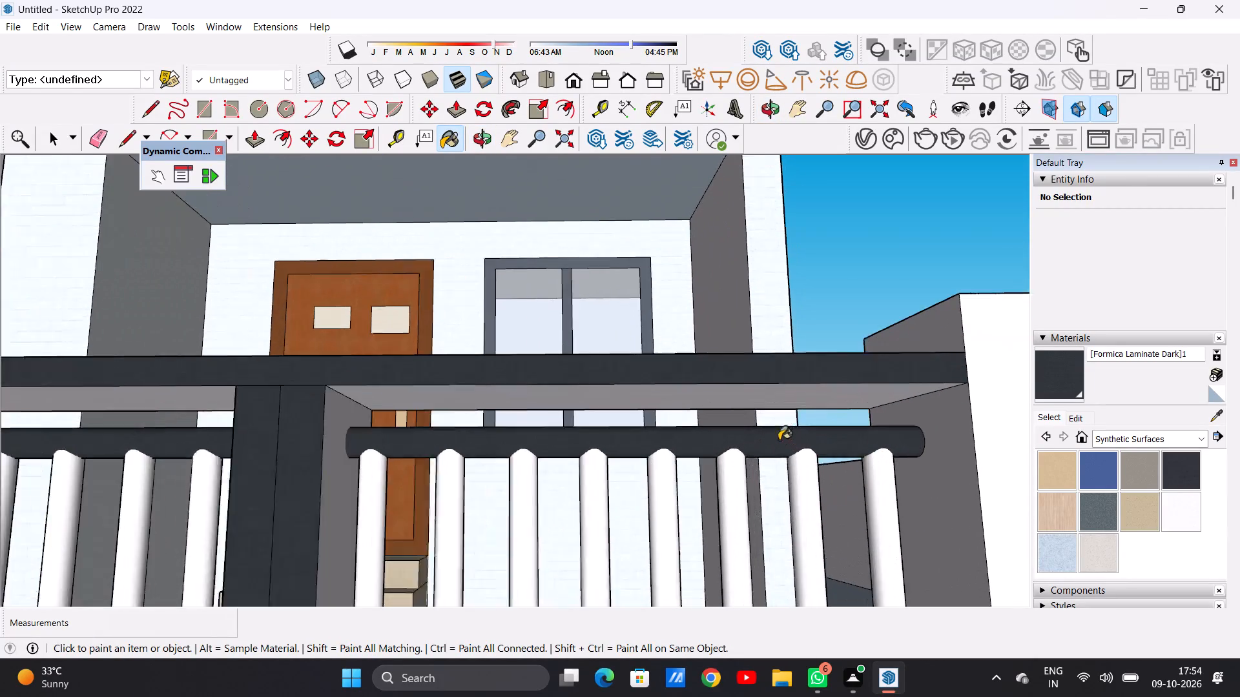
{"action": "scroll", "coordinate": [779, 440], "scroll_direction": "up", "scroll_amount": 3}
{"action": "left_click", "coordinate": [621, 381]}
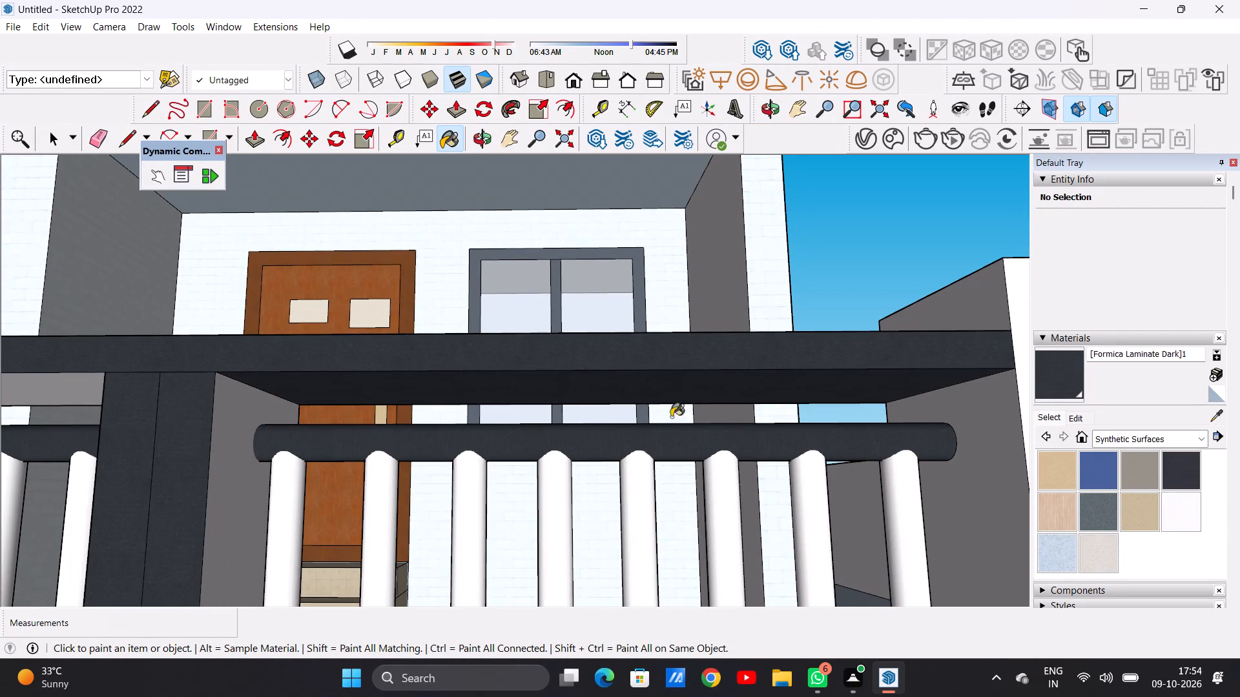
{"action": "scroll", "coordinate": [712, 417], "scroll_direction": "down", "scroll_amount": 8}
{"action": "middle_click_drag", "start_coordinate": [667, 456], "coordinate": [544, 479]}
{"action": "scroll", "coordinate": [530, 446], "scroll_direction": "up", "scroll_amount": 6}
{"action": "left_click", "coordinate": [526, 456]}
Paint the beam's underside above the double panel's left half with Formica Laminate Dark.
{"action": "scroll", "coordinate": [398, 423], "scroll_direction": "up", "scroll_amount": 2}
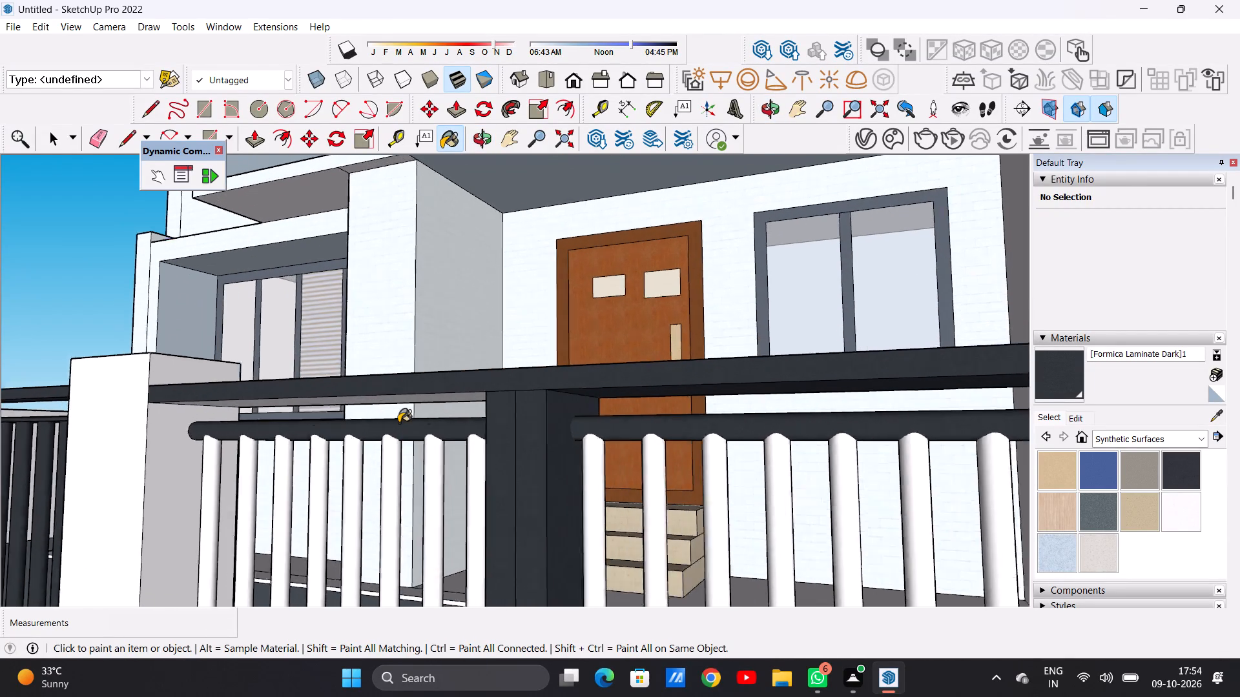
{"action": "scroll", "coordinate": [398, 423], "scroll_direction": "up", "scroll_amount": 10}
{"action": "scroll", "coordinate": [367, 554], "scroll_direction": "down", "scroll_amount": 5}
{"action": "scroll", "coordinate": [473, 458], "scroll_direction": "down", "scroll_amount": 3}
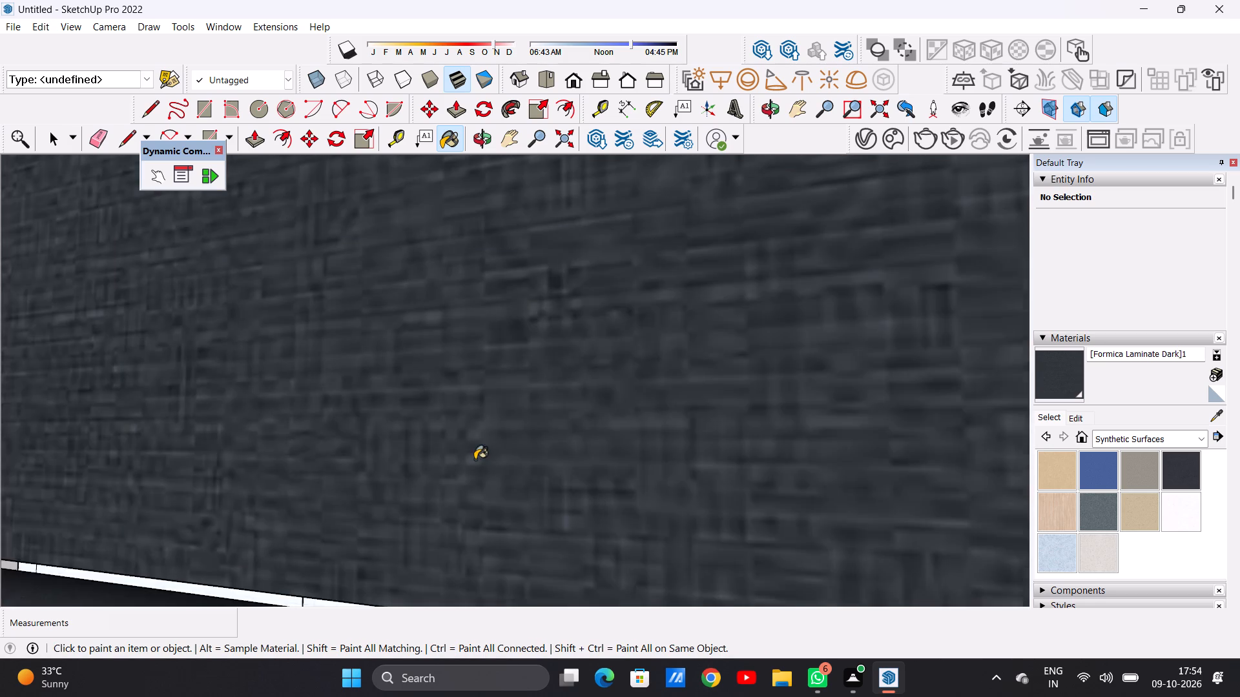
{"action": "scroll", "coordinate": [475, 460], "scroll_direction": "down", "scroll_amount": 12}
{"action": "scroll", "coordinate": [512, 465], "scroll_direction": "down", "scroll_amount": 20}
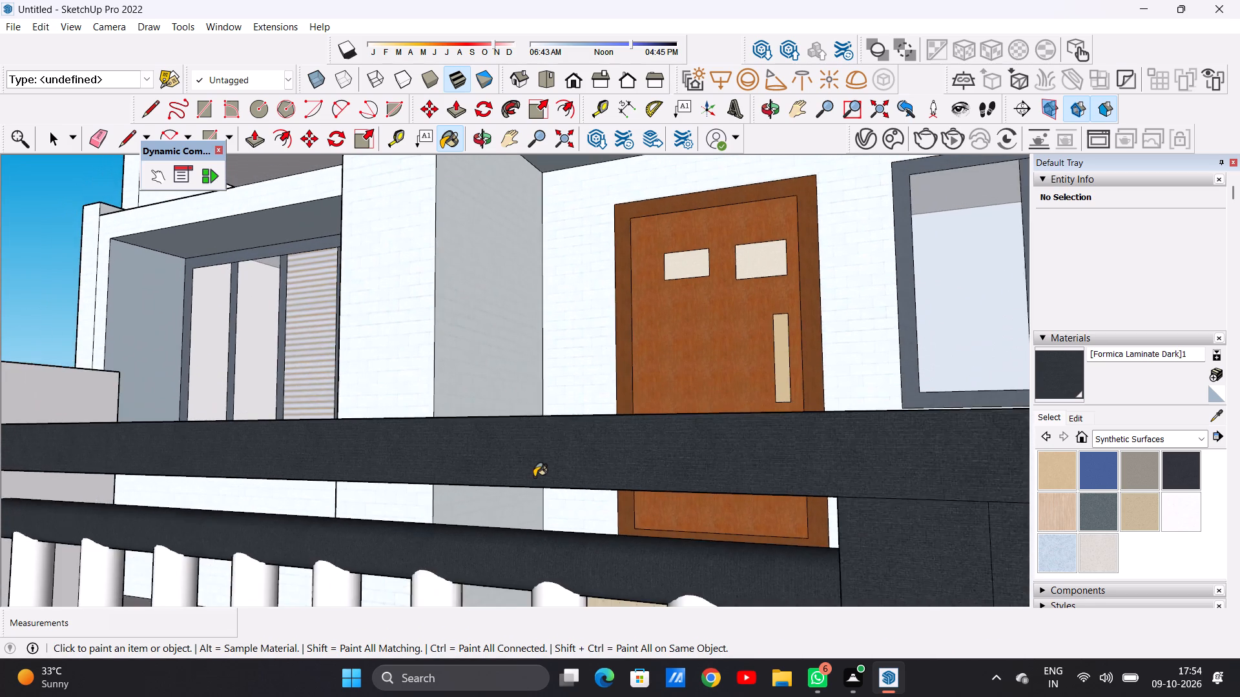
{"action": "scroll", "coordinate": [534, 477], "scroll_direction": "down", "scroll_amount": 8}
{"action": "middle_click_drag", "start_coordinate": [570, 500], "coordinate": [586, 454]}
{"action": "scroll", "coordinate": [596, 412], "scroll_direction": "up", "scroll_amount": 1}
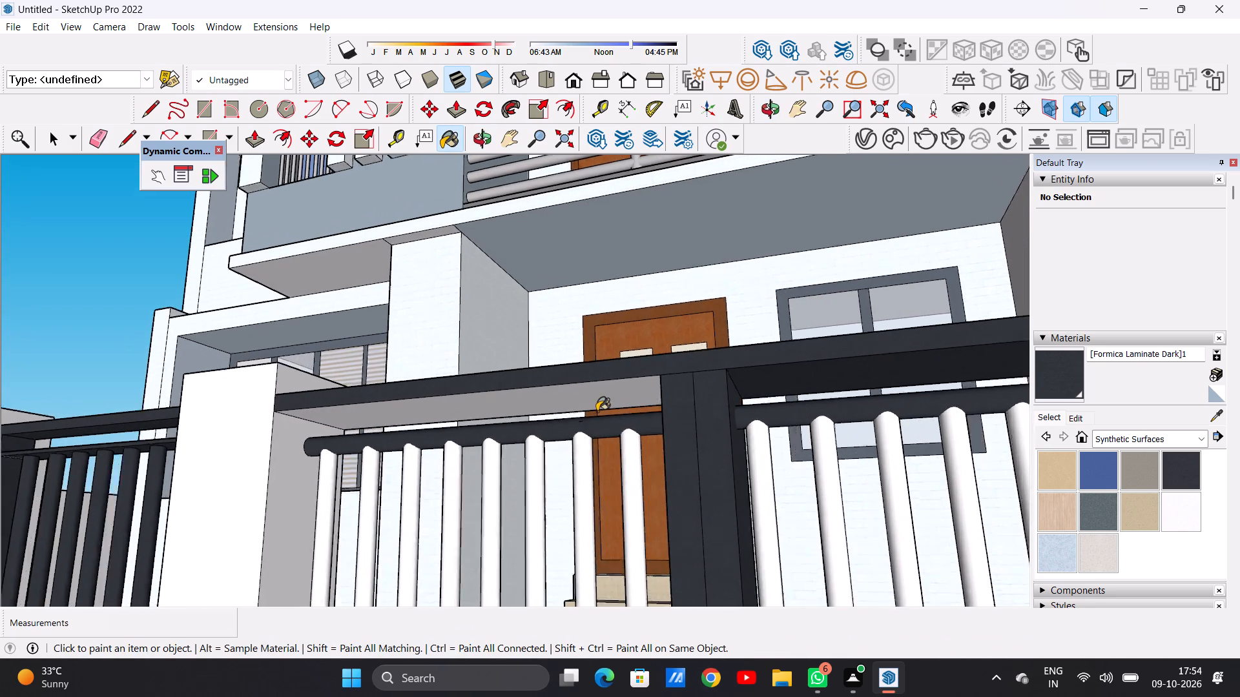
{"action": "scroll", "coordinate": [597, 411], "scroll_direction": "up", "scroll_amount": 5}
{"action": "left_click", "coordinate": [602, 385]}
Paint the inner faces of the two wall pillars flanking the double panel with Formica Laminate Dark.
{"action": "scroll", "coordinate": [597, 469], "scroll_direction": "down", "scroll_amount": 9}
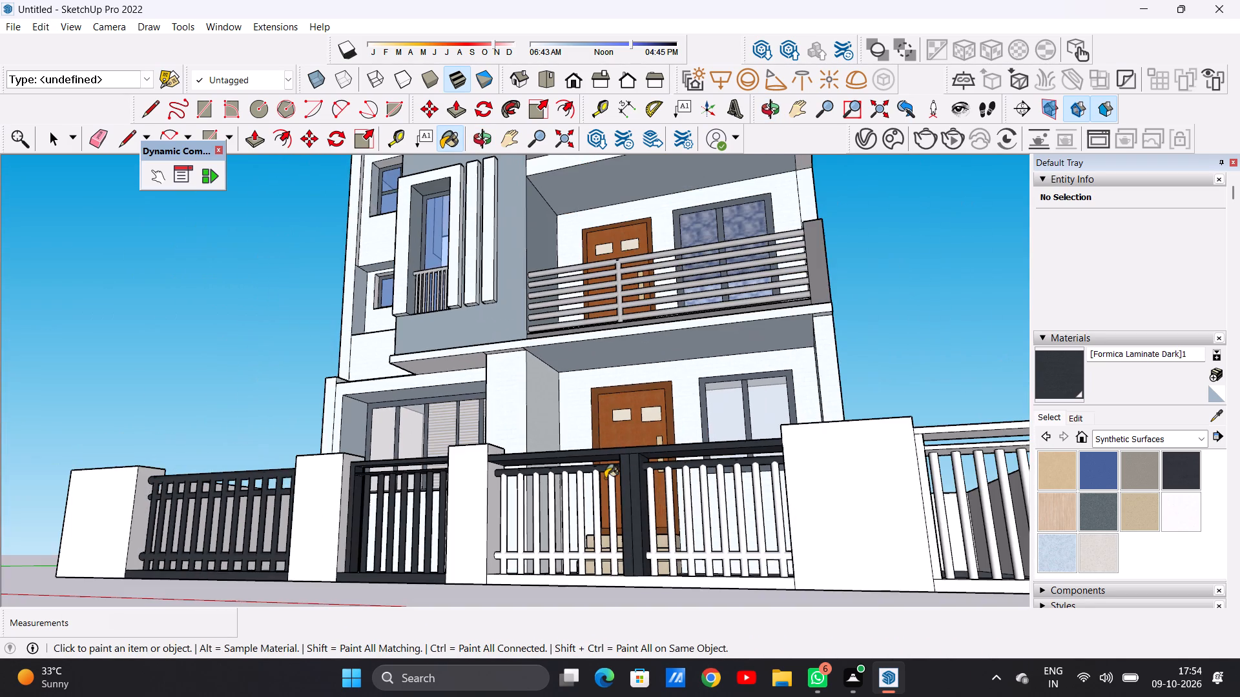
{"action": "scroll", "coordinate": [524, 490], "scroll_direction": "up", "scroll_amount": 6}
{"action": "left_click", "coordinate": [476, 520]}
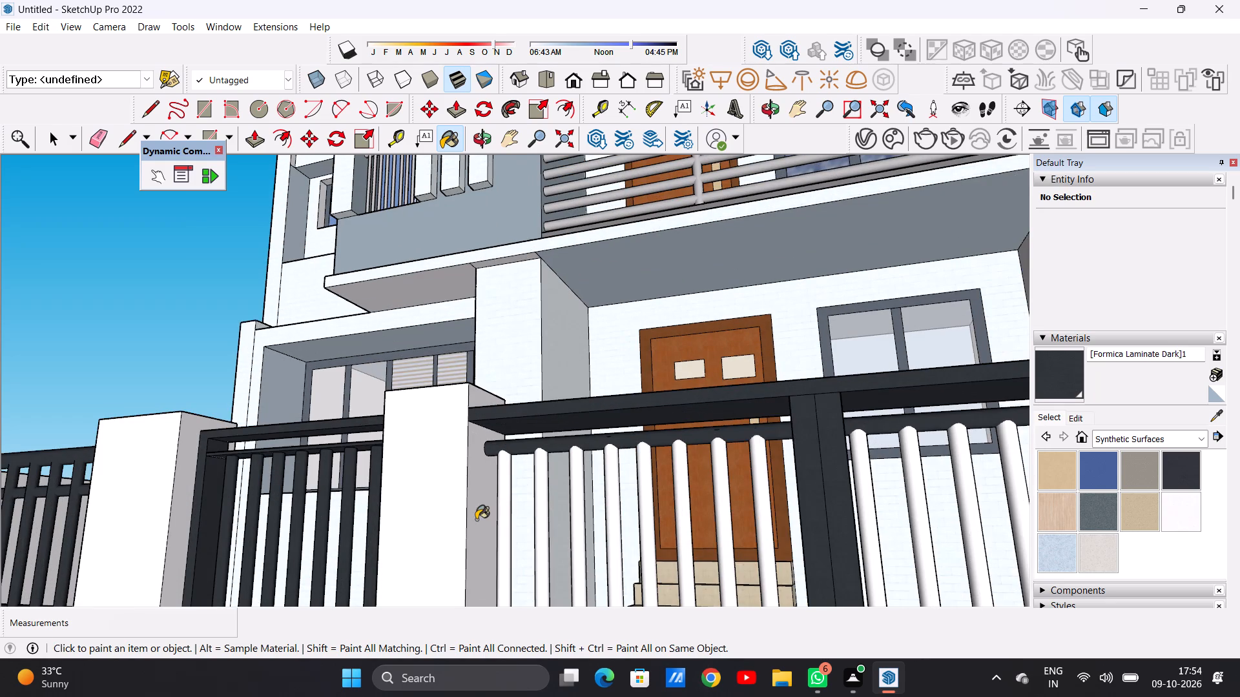
{"action": "scroll", "coordinate": [519, 507], "scroll_direction": "down", "scroll_amount": 12}
{"action": "middle_click_drag", "start_coordinate": [638, 592], "coordinate": [681, 602]}
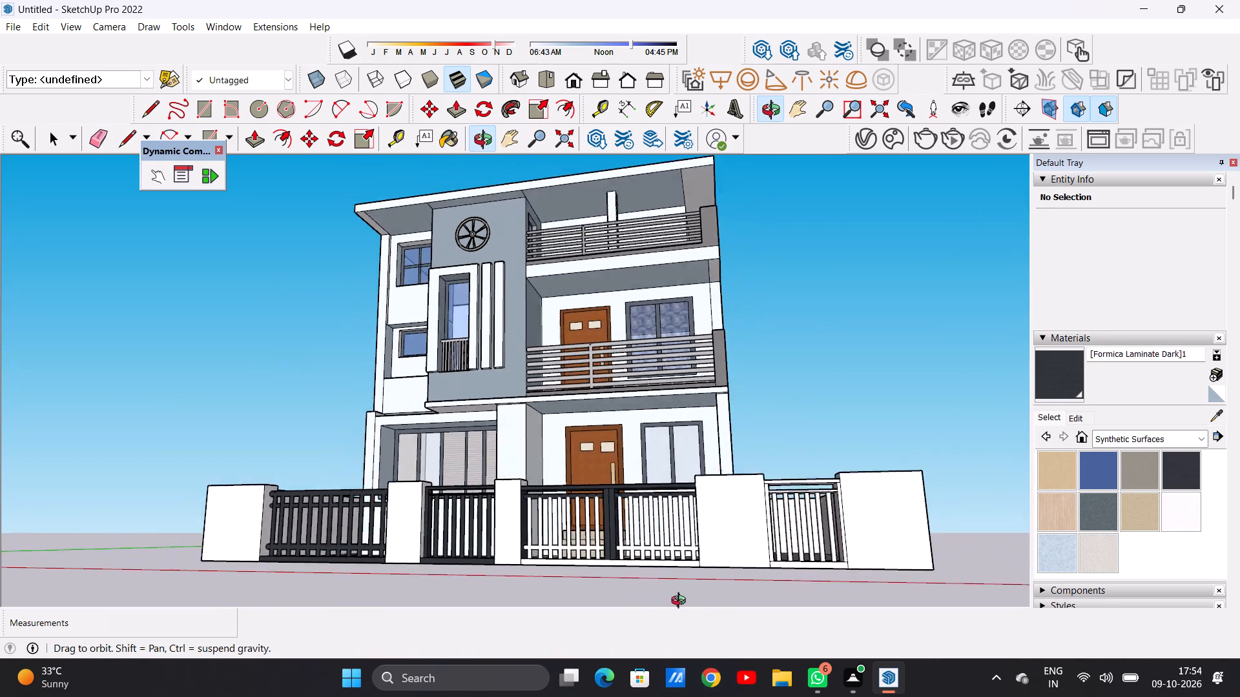
{"action": "middle_click_drag", "start_coordinate": [681, 602], "coordinate": [794, 645]}
{"action": "scroll", "coordinate": [718, 572], "scroll_direction": "up", "scroll_amount": 8}
{"action": "scroll", "coordinate": [694, 470], "scroll_direction": "up", "scroll_amount": 4}
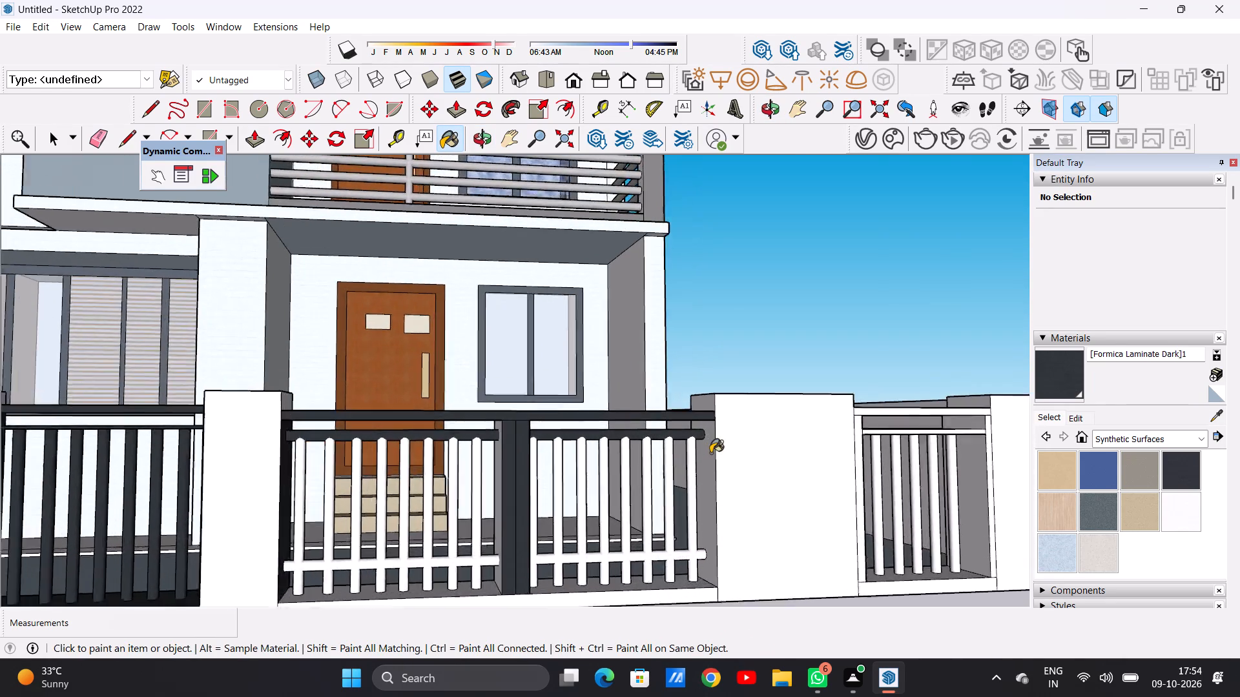
{"action": "scroll", "coordinate": [710, 453], "scroll_direction": "up", "scroll_amount": 2}
{"action": "left_click", "coordinate": [707, 463]}
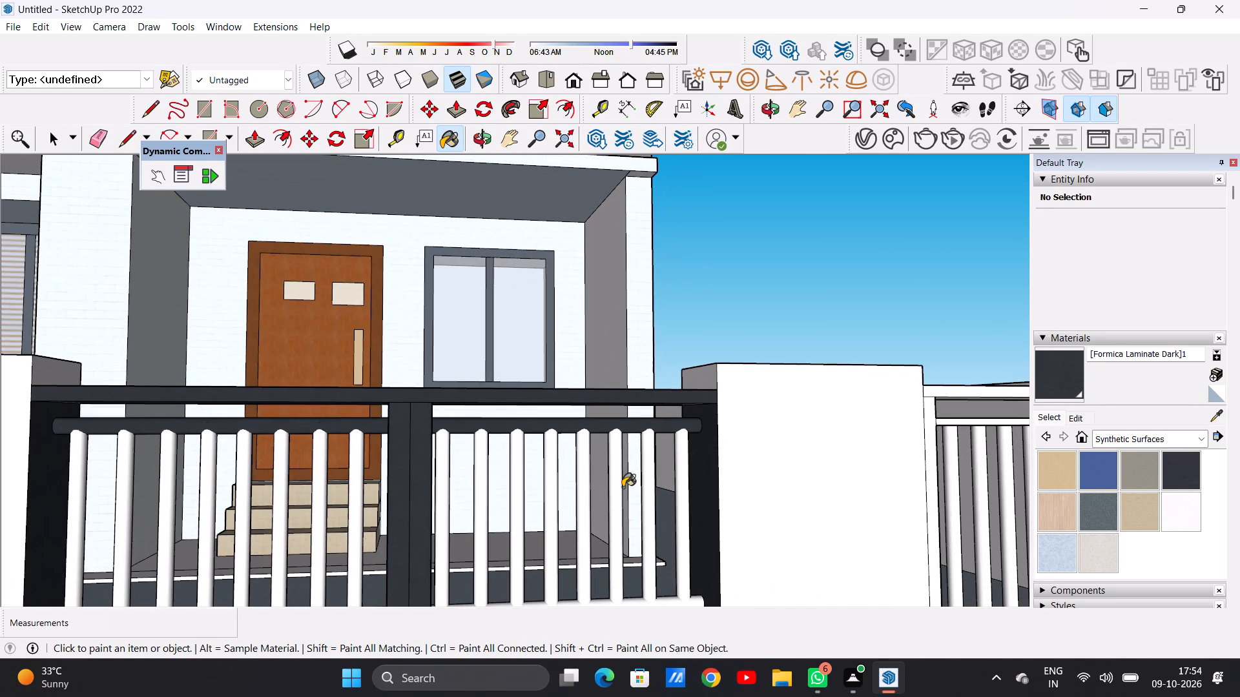
Paint the front face of the sill beneath the double panel and its top faces in both halves with Formica Laminate Dark.
{"action": "scroll", "coordinate": [635, 498], "scroll_direction": "down", "scroll_amount": 9}
{"action": "middle_click_drag", "start_coordinate": [655, 556], "coordinate": [626, 607]}
{"action": "scroll", "coordinate": [623, 604], "scroll_direction": "up", "scroll_amount": 4}
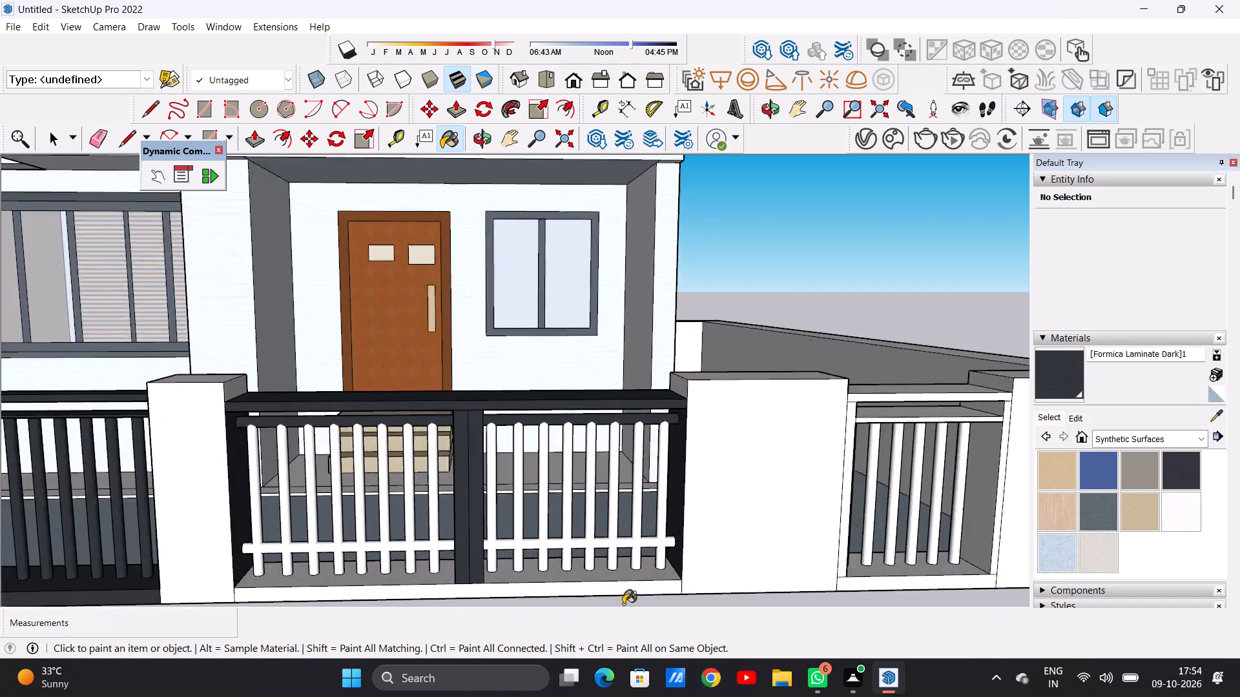
{"action": "scroll", "coordinate": [623, 604], "scroll_direction": "up", "scroll_amount": 8}
{"action": "left_click", "coordinate": [634, 572]}
{"action": "left_click", "coordinate": [636, 549]}
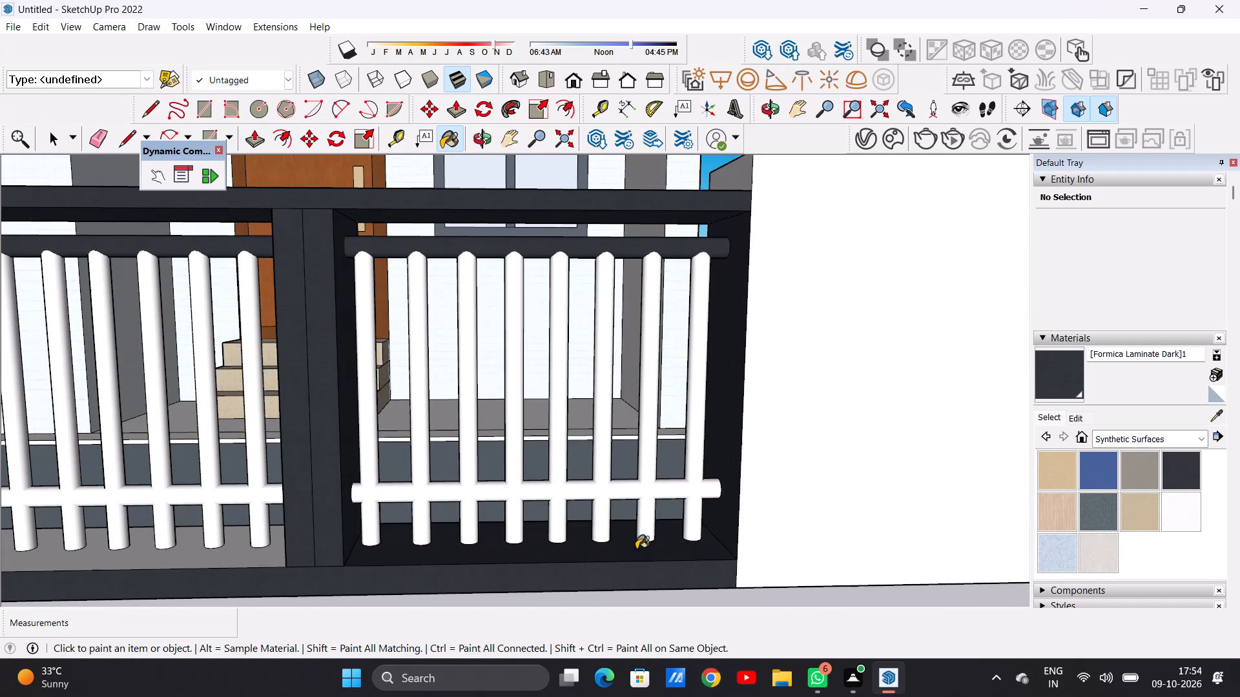
{"action": "left_click", "coordinate": [261, 561]}
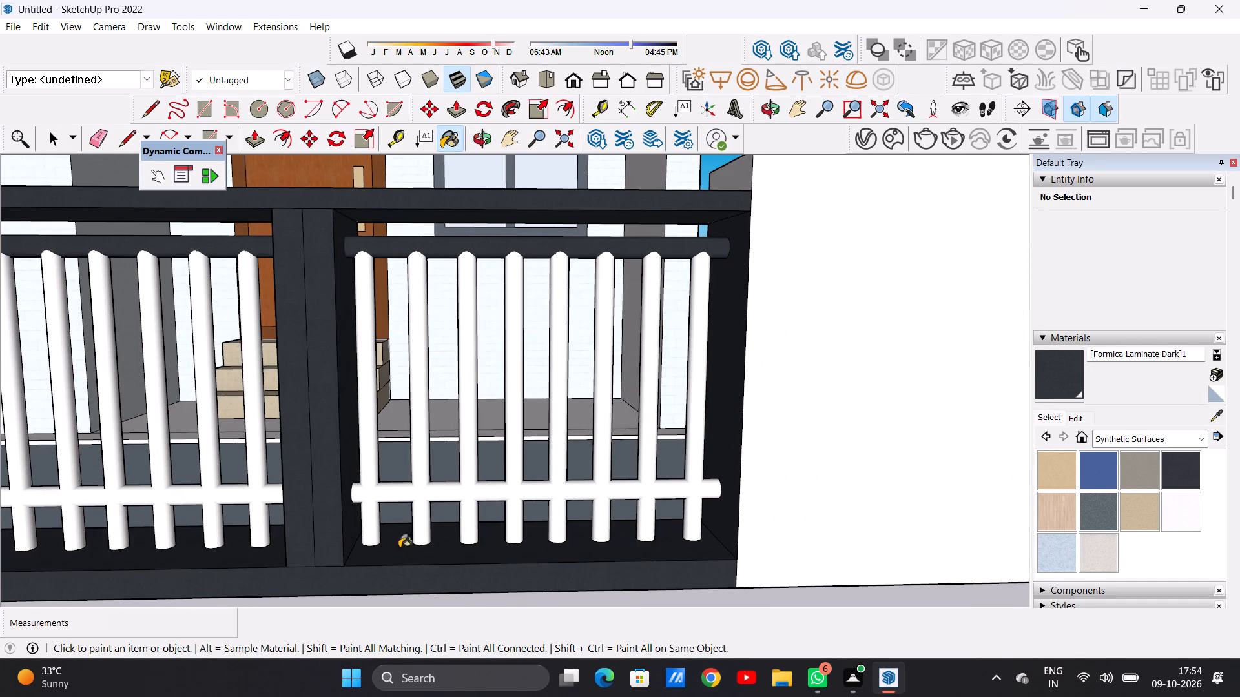
Paint all eight white vertical bars in the double panel's left half with Formica Laminate Dark.
{"action": "scroll", "coordinate": [415, 561], "scroll_direction": "down", "scroll_amount": 8}
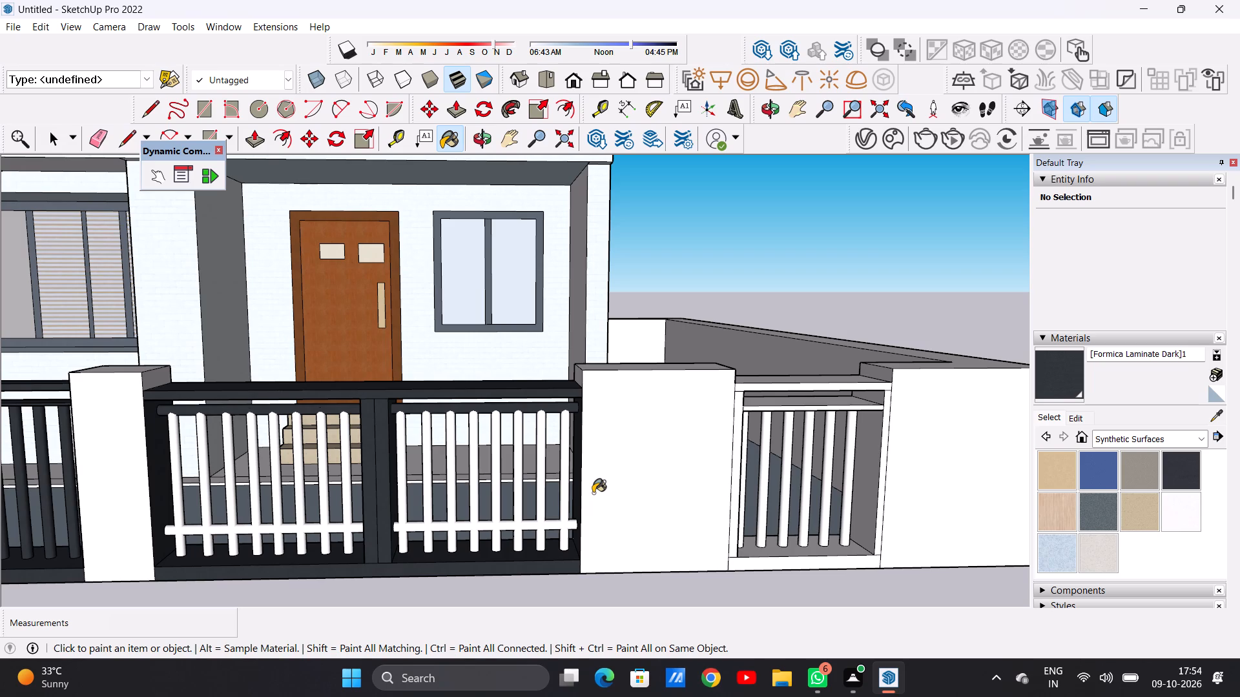
{"action": "scroll", "coordinate": [397, 424], "scroll_direction": "up", "scroll_amount": 5}
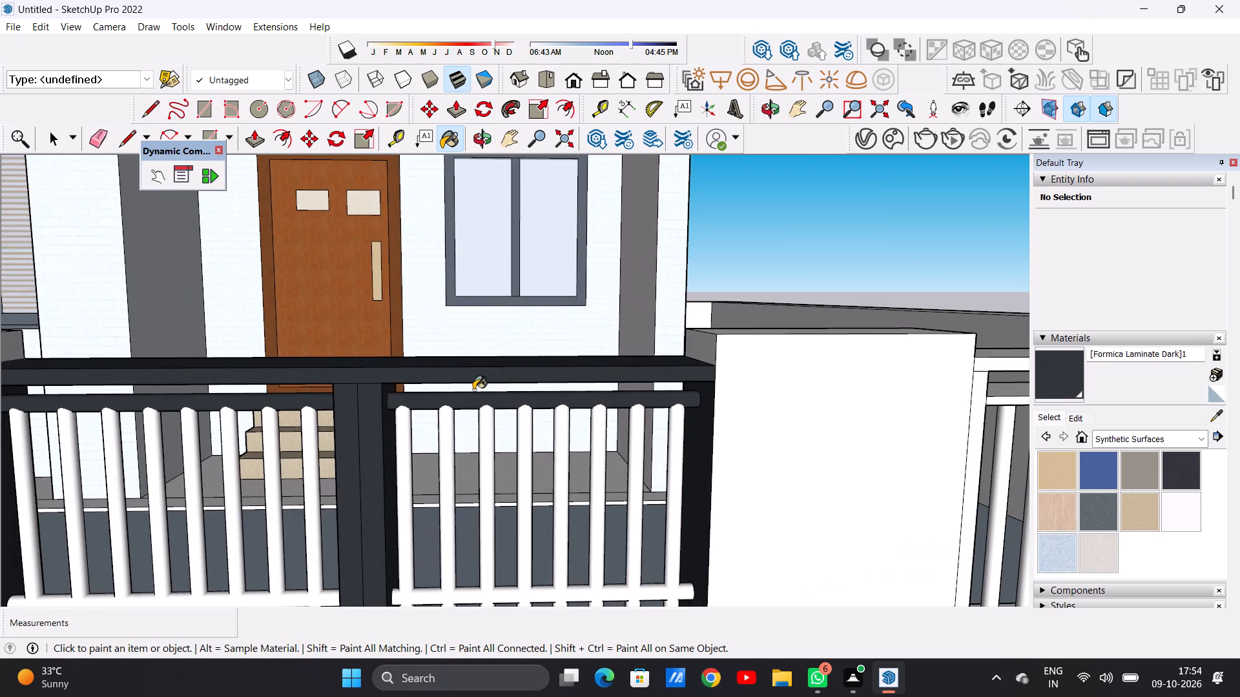
{"action": "middle_click_drag", "start_coordinate": [470, 392], "coordinate": [421, 258]}
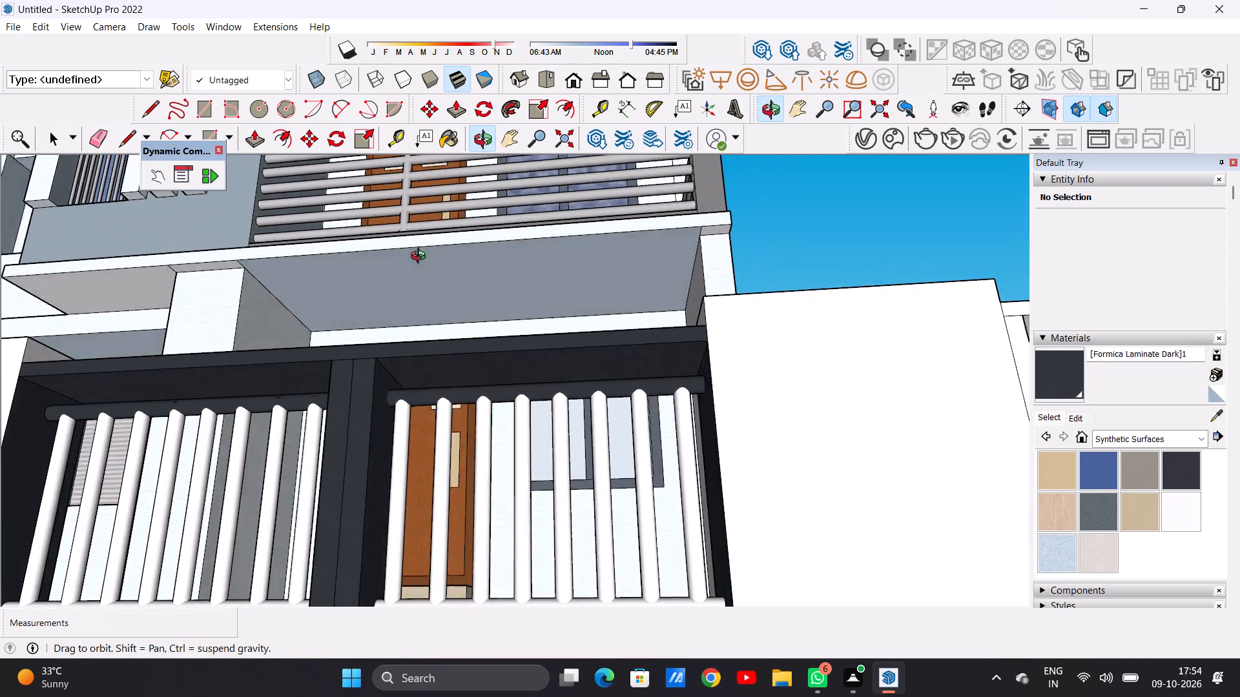
{"action": "middle_click_drag", "start_coordinate": [421, 258], "coordinate": [439, 361]}
{"action": "scroll", "coordinate": [455, 379], "scroll_direction": "down", "scroll_amount": 6}
{"action": "scroll", "coordinate": [295, 424], "scroll_direction": "up", "scroll_amount": 5}
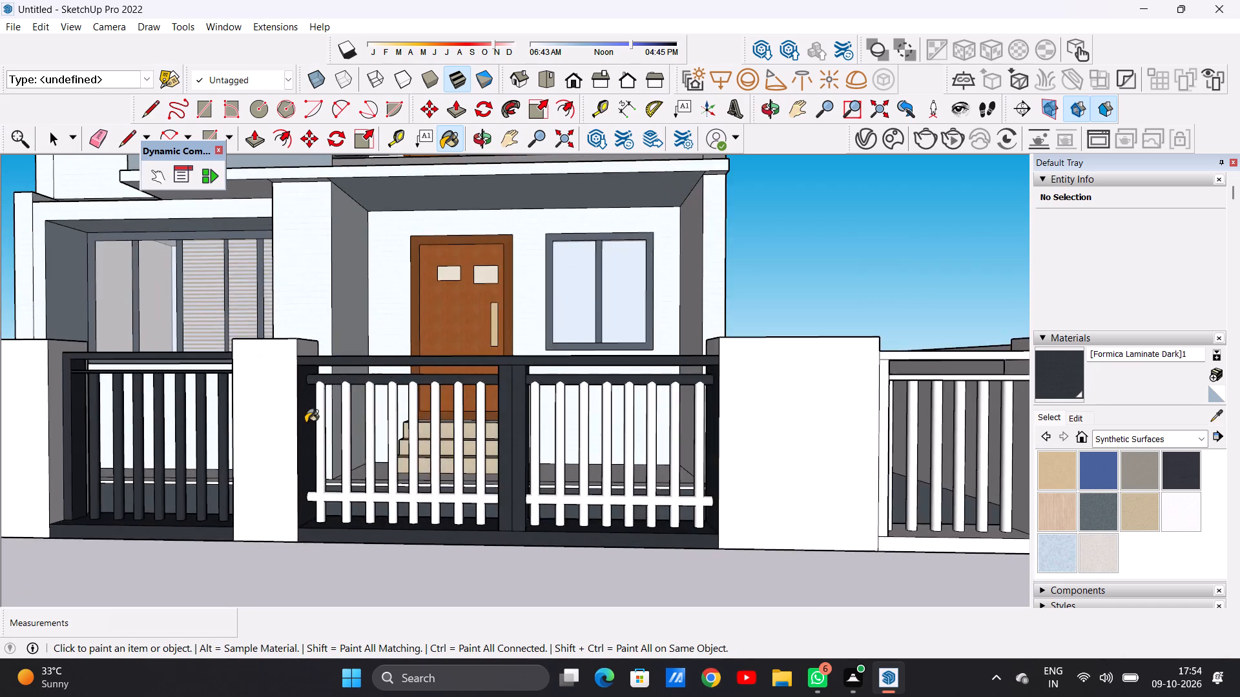
{"action": "scroll", "coordinate": [307, 423], "scroll_direction": "up", "scroll_amount": 13}
{"action": "left_click", "coordinate": [312, 412]}
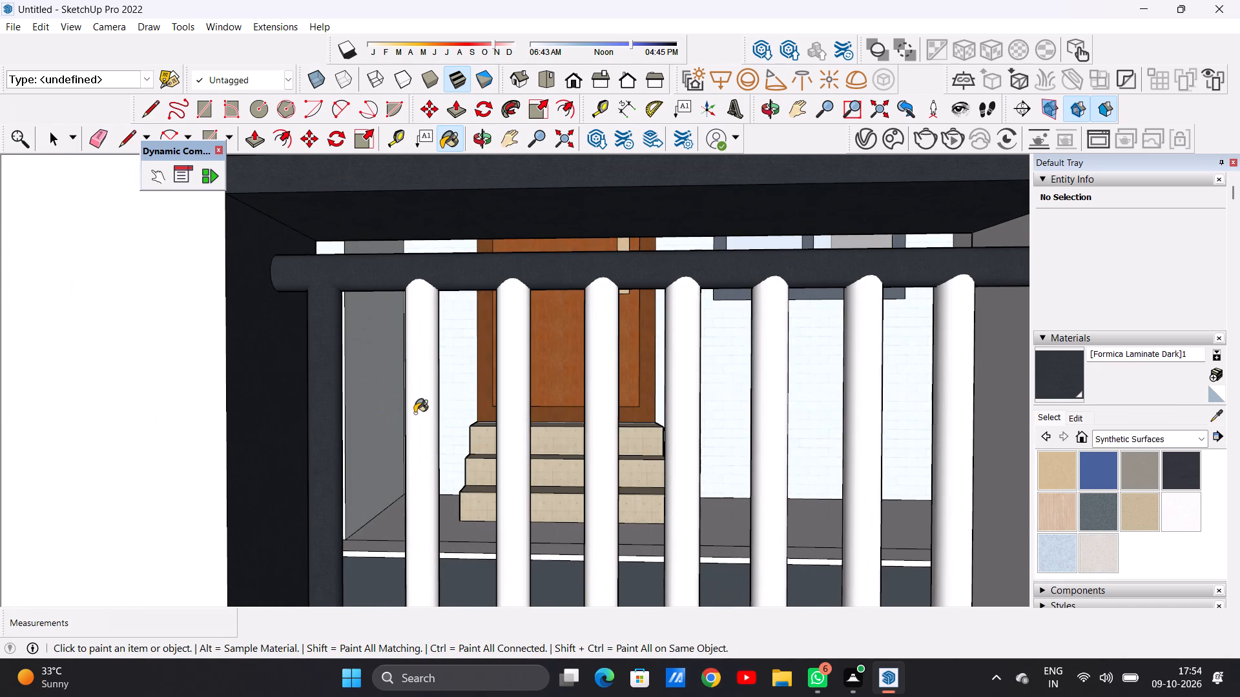
{"action": "left_click", "coordinate": [415, 413]}
{"action": "scroll", "coordinate": [392, 356], "scroll_direction": "down", "scroll_amount": 9}
{"action": "scroll", "coordinate": [420, 398], "scroll_direction": "up", "scroll_amount": 11}
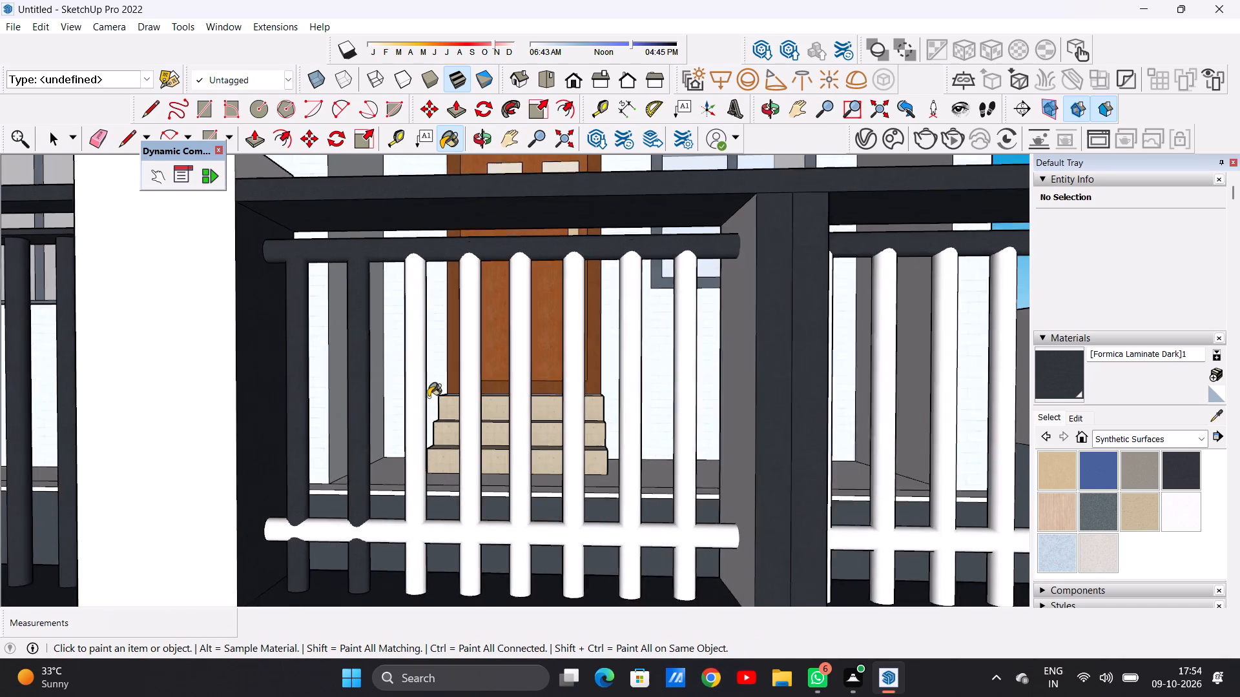
{"action": "scroll", "coordinate": [428, 397], "scroll_direction": "up", "scroll_amount": 1}
{"action": "left_click", "coordinate": [417, 407]}
{"action": "left_click", "coordinate": [474, 403]}
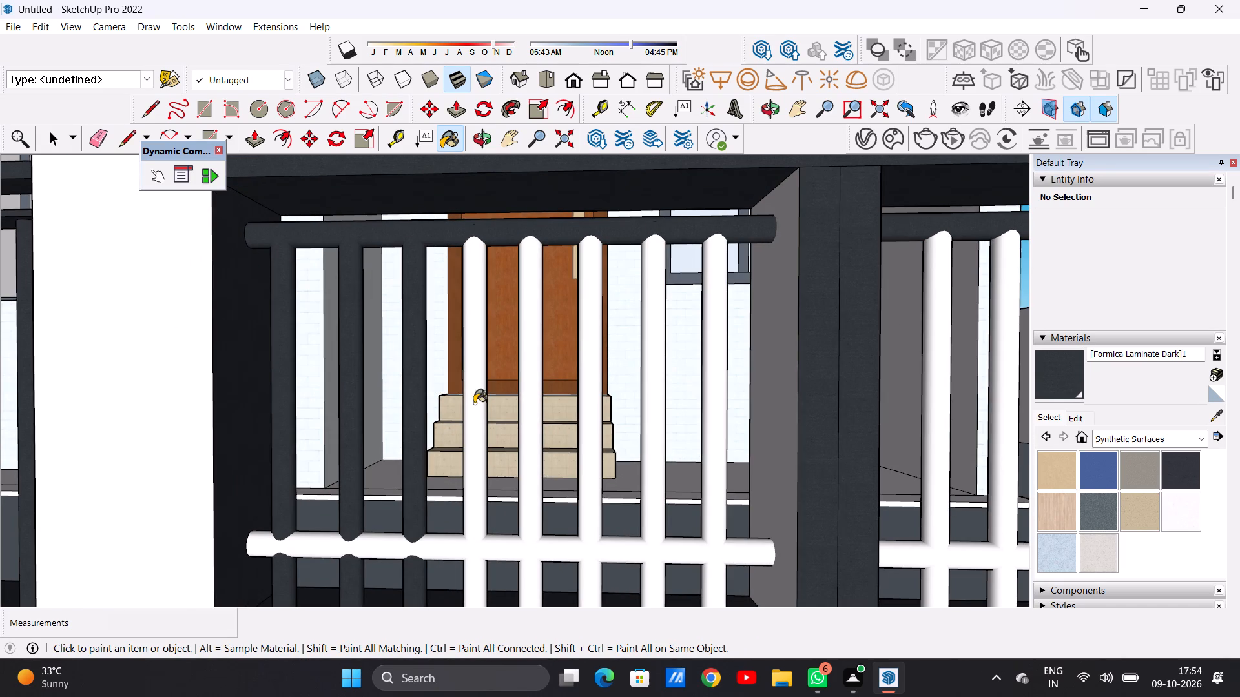
{"action": "left_click", "coordinate": [535, 400]}
{"action": "left_click", "coordinate": [585, 401]}
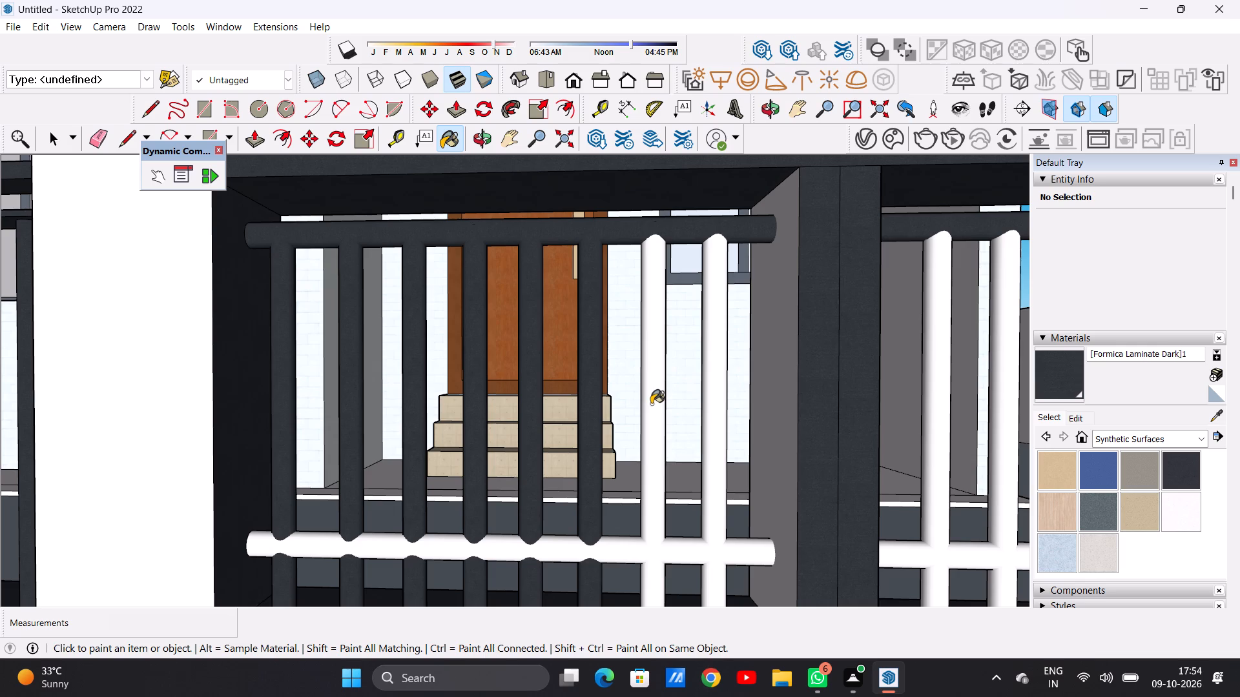
{"action": "left_click", "coordinate": [651, 404]}
{"action": "left_click", "coordinate": [711, 407]}
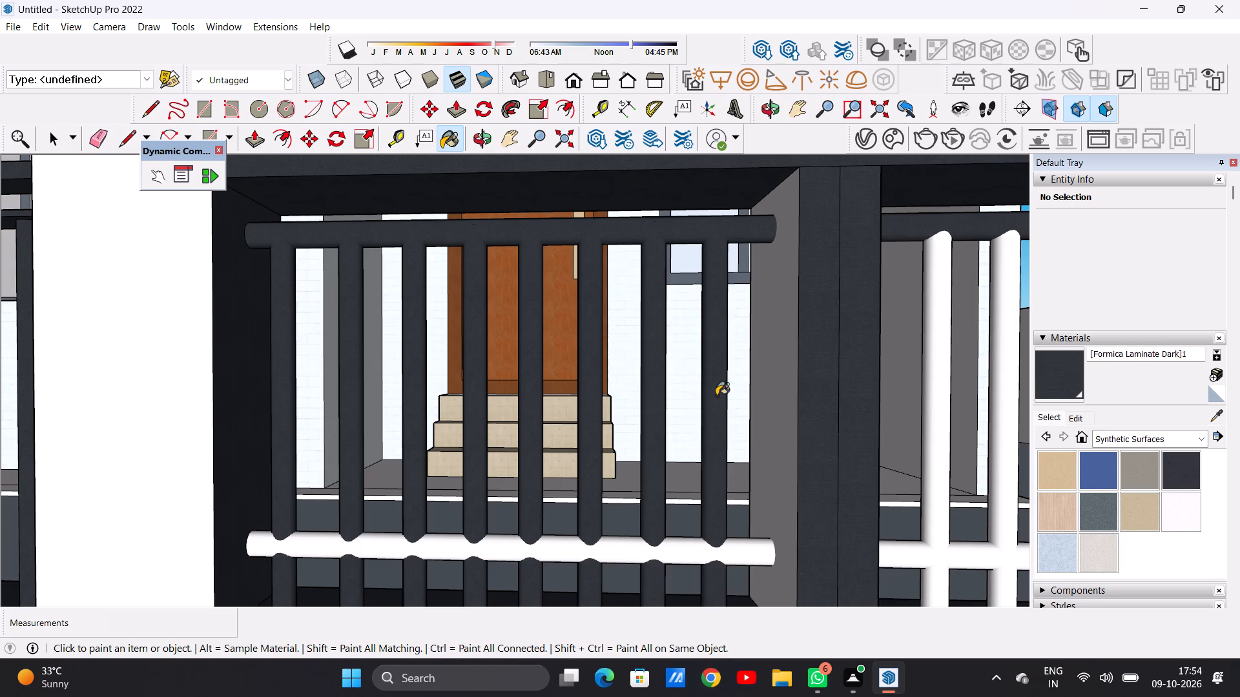
Paint the lower round rails of the double panel with Formica Laminate Dark.
{"action": "left_click", "coordinate": [736, 559]}
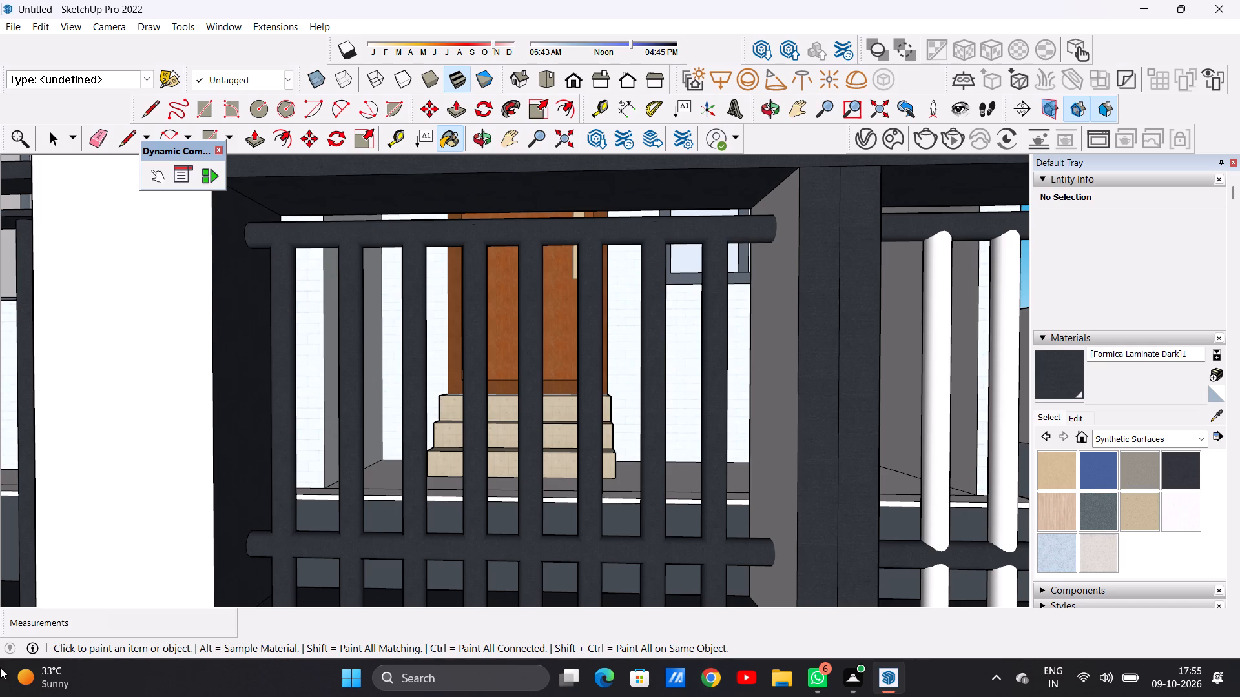
Paint the centre post's side facing the double panel's left half with Formica Laminate Dark.
{"action": "scroll", "coordinate": [524, 452], "scroll_direction": "down", "scroll_amount": 9}
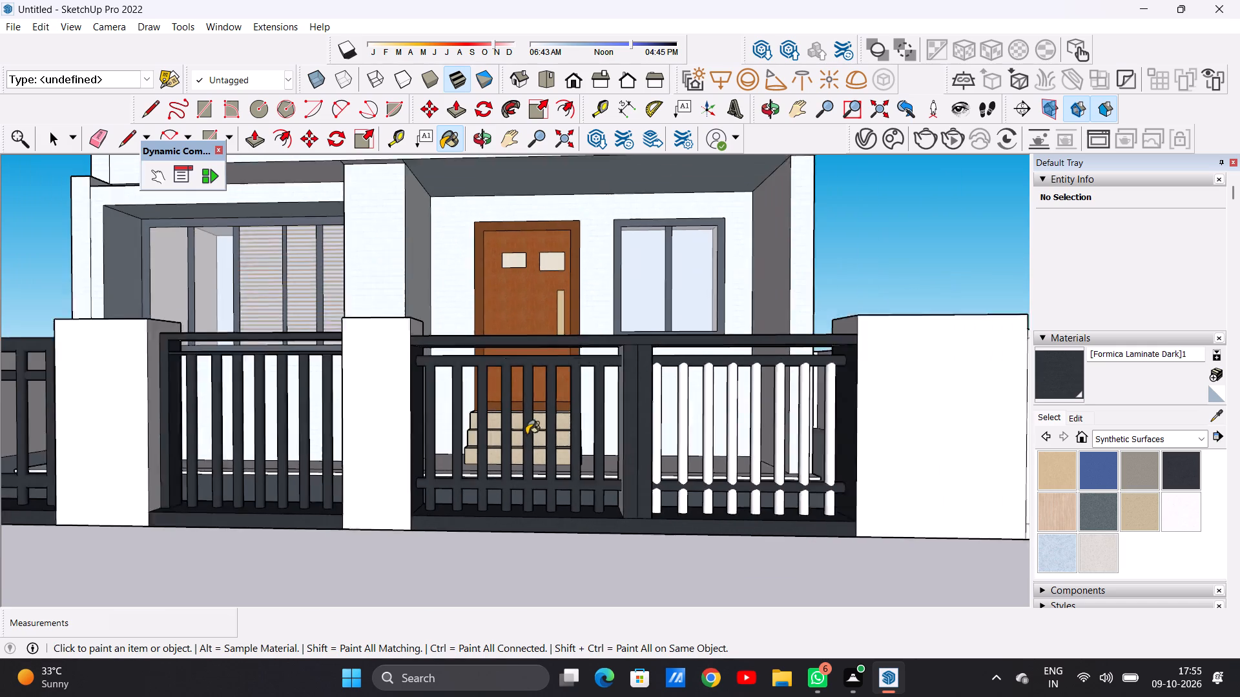
{"action": "scroll", "coordinate": [526, 434], "scroll_direction": "down", "scroll_amount": 2}
{"action": "scroll", "coordinate": [574, 462], "scroll_direction": "up", "scroll_amount": 2}
{"action": "scroll", "coordinate": [552, 426], "scroll_direction": "down", "scroll_amount": 5}
{"action": "middle_click_drag", "start_coordinate": [563, 417], "coordinate": [625, 421]}
{"action": "scroll", "coordinate": [601, 405], "scroll_direction": "up", "scroll_amount": 14}
{"action": "left_click", "coordinate": [612, 400]}
Paint all eight white vertical bars in the double panel's right half with Formica Laminate Dark.
{"action": "scroll", "coordinate": [537, 432], "scroll_direction": "down", "scroll_amount": 7}
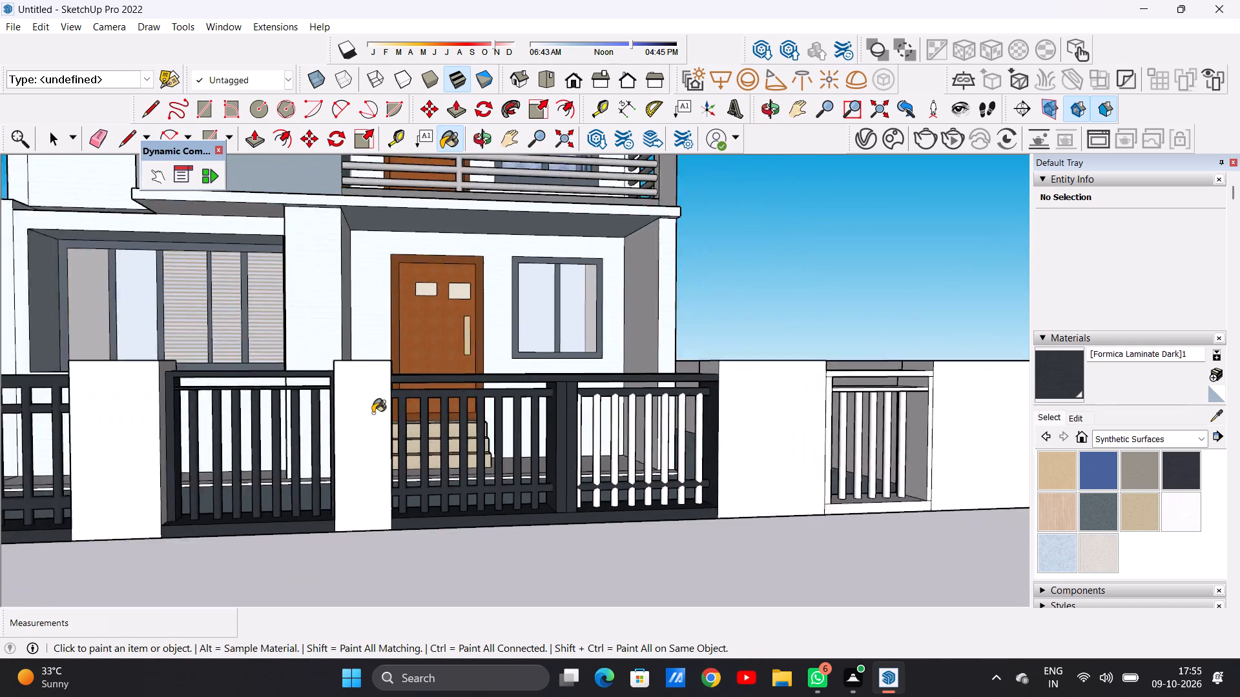
{"action": "scroll", "coordinate": [373, 413], "scroll_direction": "down", "scroll_amount": 3}
{"action": "middle_click_drag", "start_coordinate": [506, 458], "coordinate": [444, 436]}
{"action": "scroll", "coordinate": [579, 426], "scroll_direction": "up", "scroll_amount": 6}
{"action": "middle_click_drag", "start_coordinate": [530, 438], "coordinate": [532, 414]}
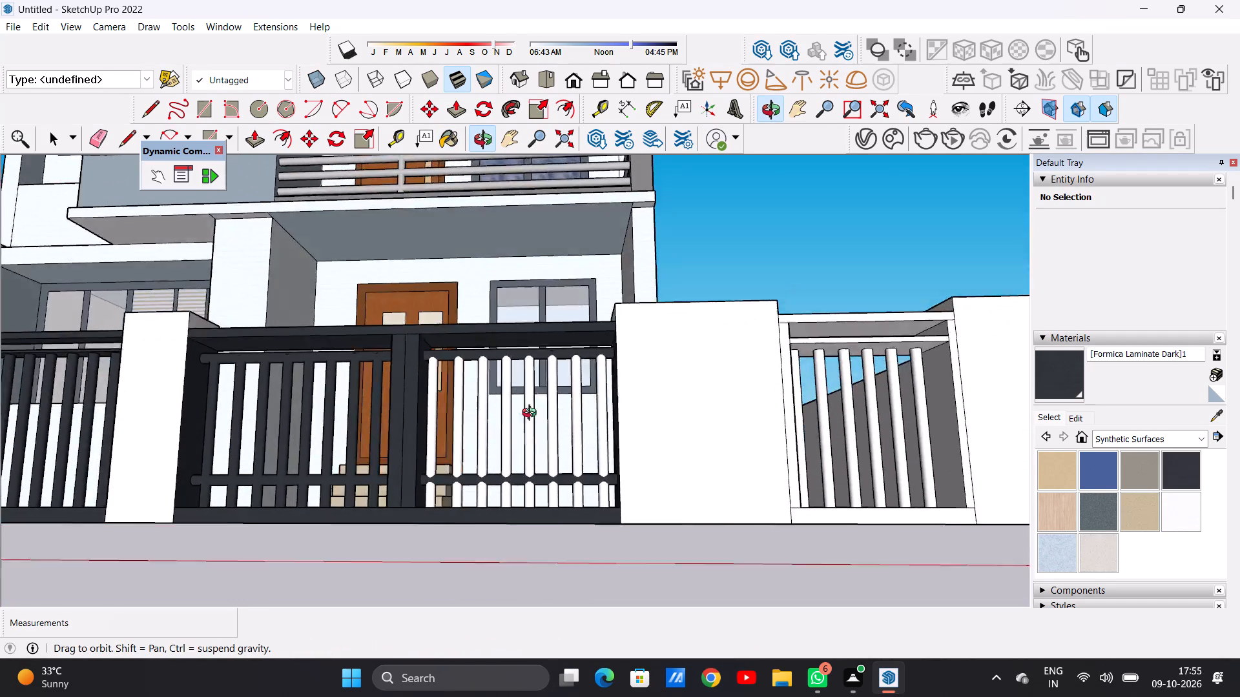
{"action": "middle_click_drag", "start_coordinate": [532, 414], "coordinate": [549, 489]}
{"action": "scroll", "coordinate": [598, 463], "scroll_direction": "up", "scroll_amount": 6}
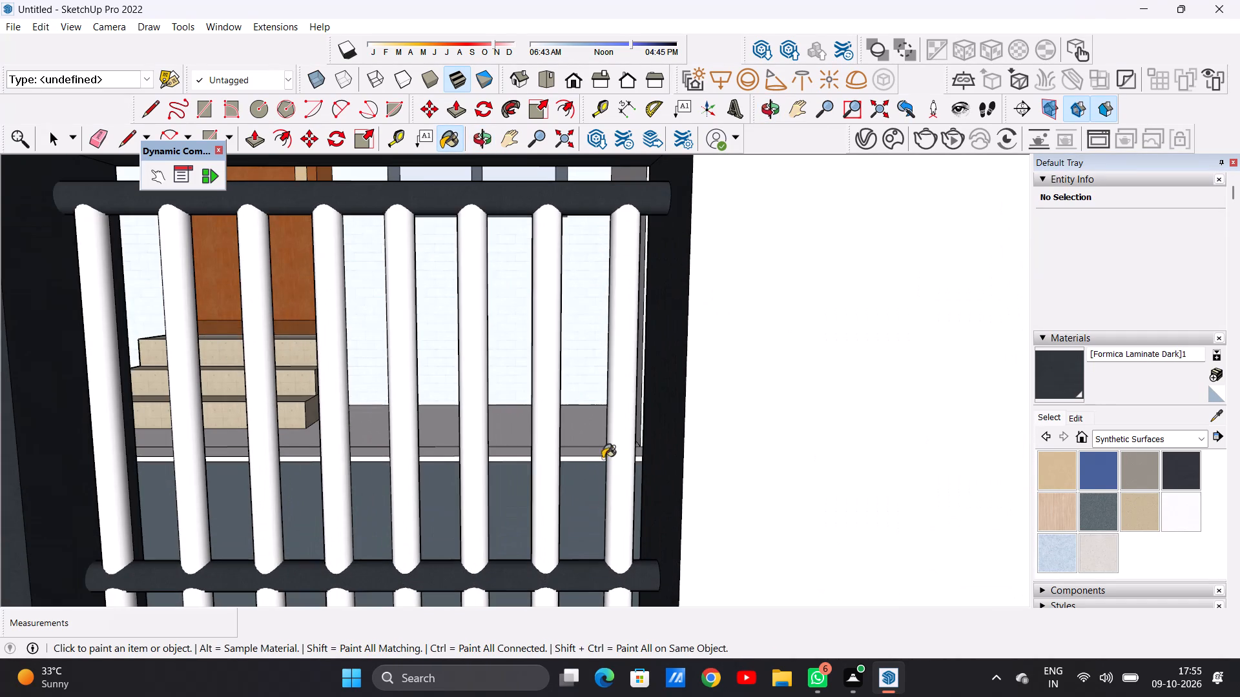
{"action": "left_click", "coordinate": [615, 444]}
{"action": "left_click", "coordinate": [544, 454]}
{"action": "scroll", "coordinate": [551, 451], "scroll_direction": "down", "scroll_amount": 4}
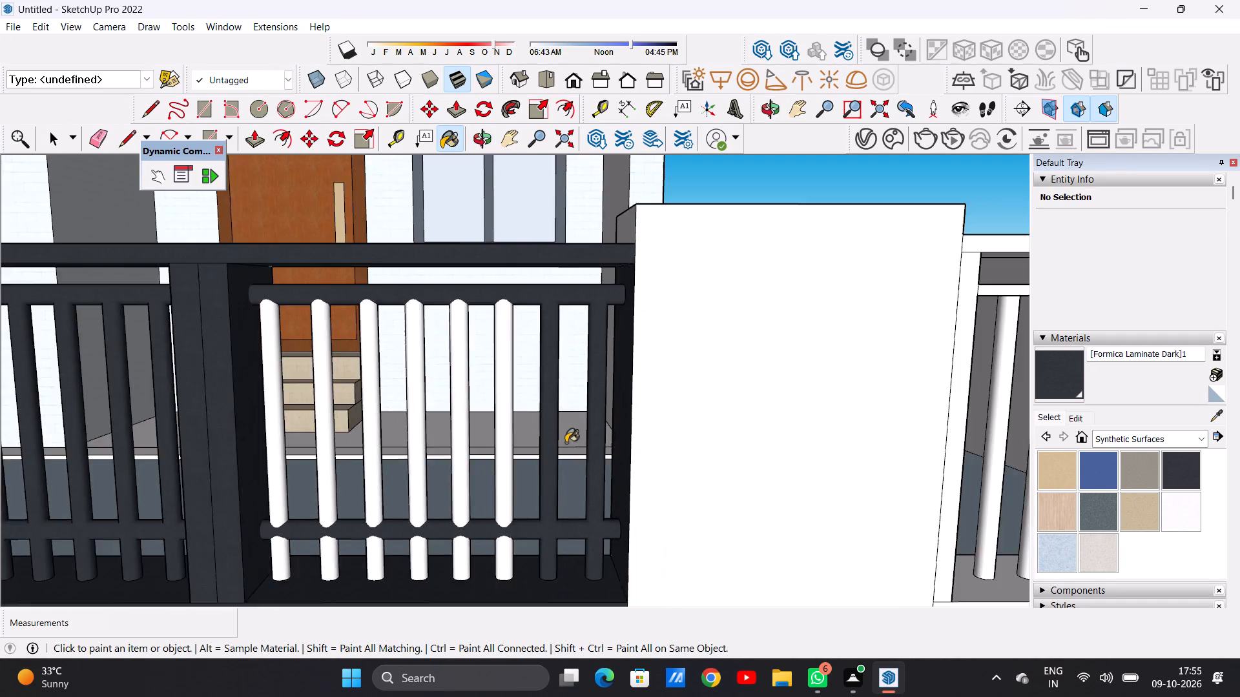
{"action": "scroll", "coordinate": [566, 443], "scroll_direction": "down", "scroll_amount": 5}
{"action": "scroll", "coordinate": [540, 454], "scroll_direction": "up", "scroll_amount": 5}
{"action": "left_click", "coordinate": [530, 456]}
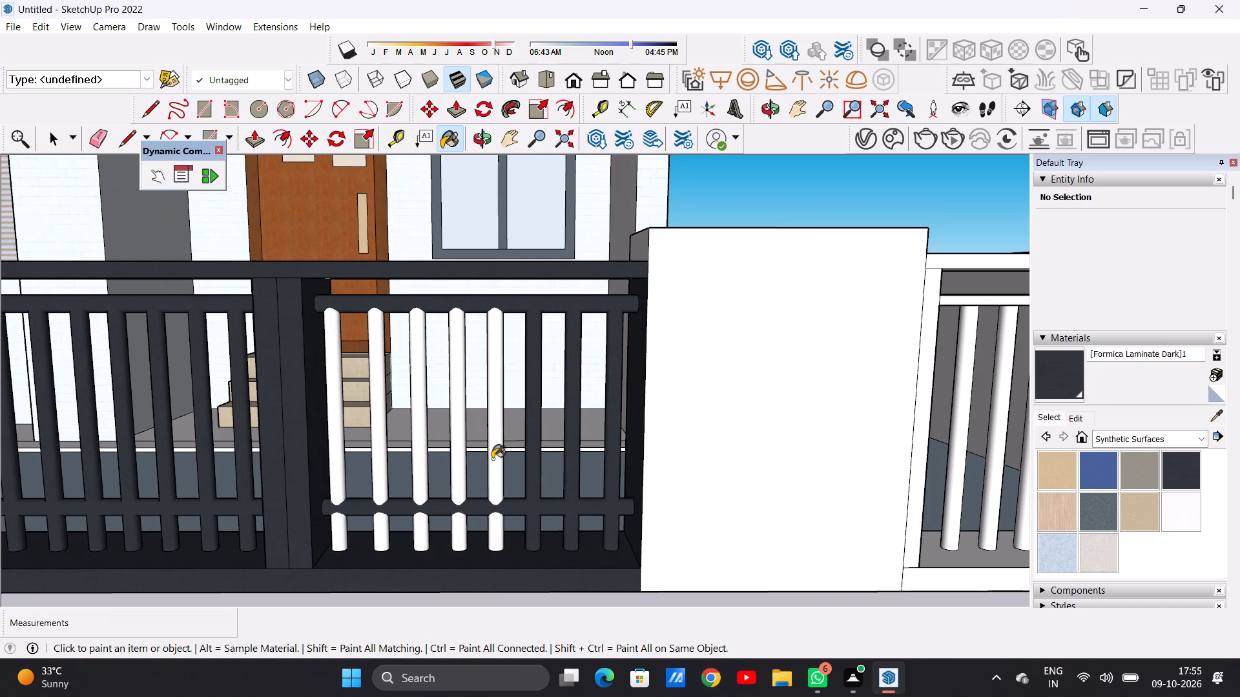
{"action": "left_click", "coordinate": [493, 458]}
{"action": "left_click", "coordinate": [454, 460]}
{"action": "scroll", "coordinate": [515, 458], "scroll_direction": "down", "scroll_amount": 5}
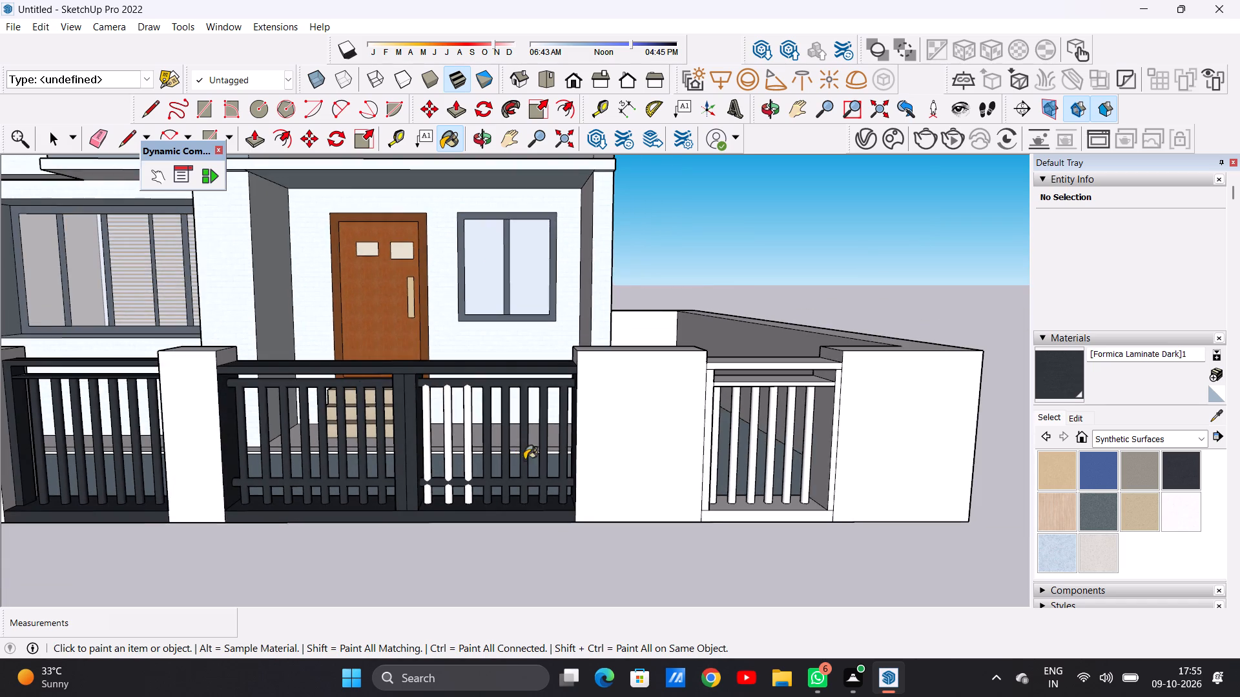
{"action": "scroll", "coordinate": [455, 460], "scroll_direction": "up", "scroll_amount": 10}
{"action": "left_click", "coordinate": [254, 463]}
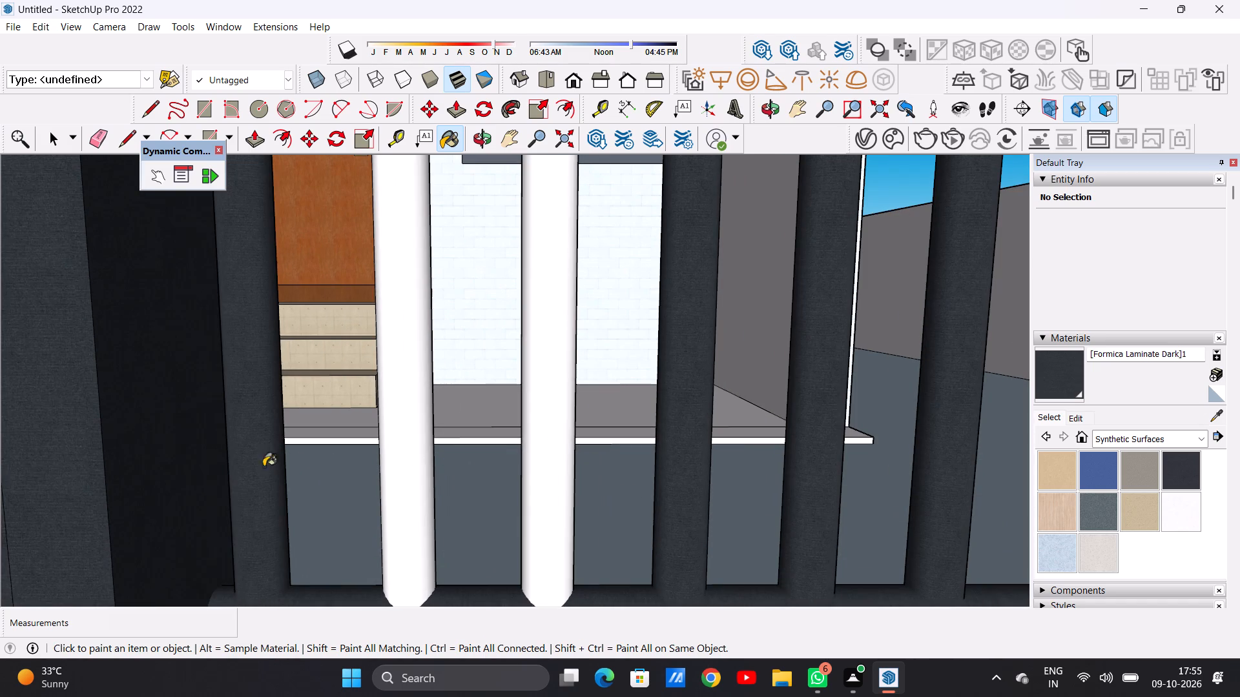
{"action": "left_click", "coordinate": [403, 460]}
{"action": "left_click", "coordinate": [545, 456]}
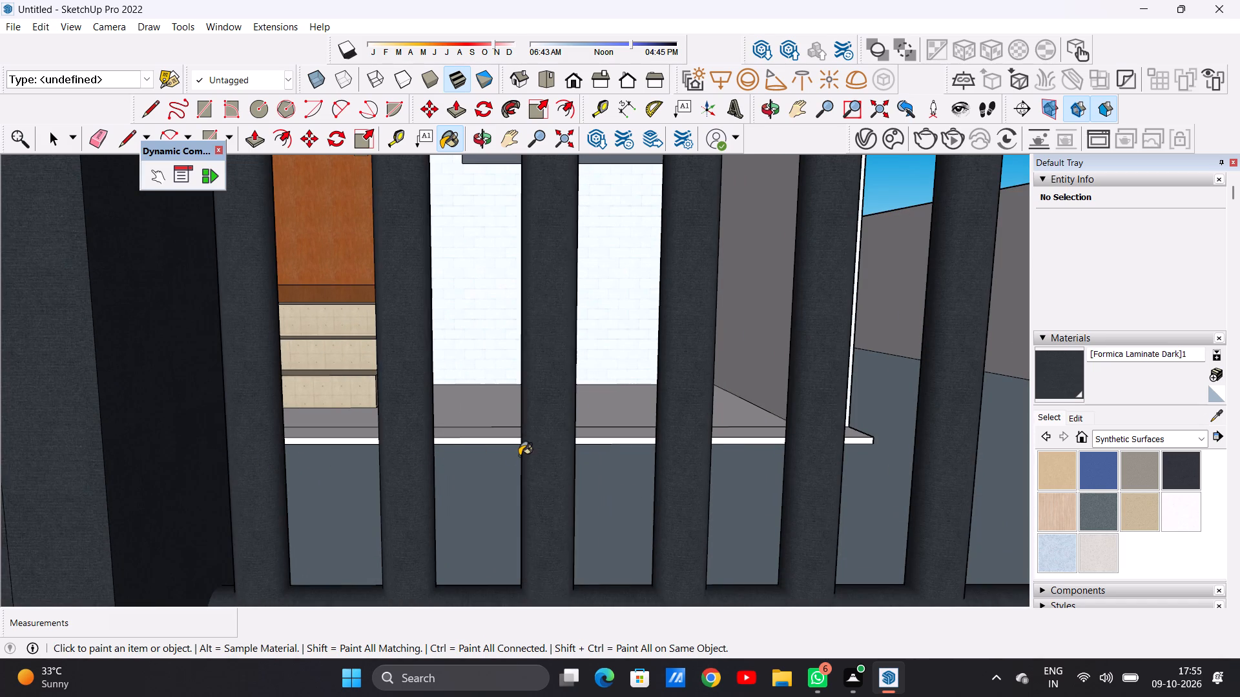
{"action": "scroll", "coordinate": [519, 453], "scroll_direction": "down", "scroll_amount": 20}
{"action": "middle_click_drag", "start_coordinate": [506, 461], "coordinate": [501, 347]}
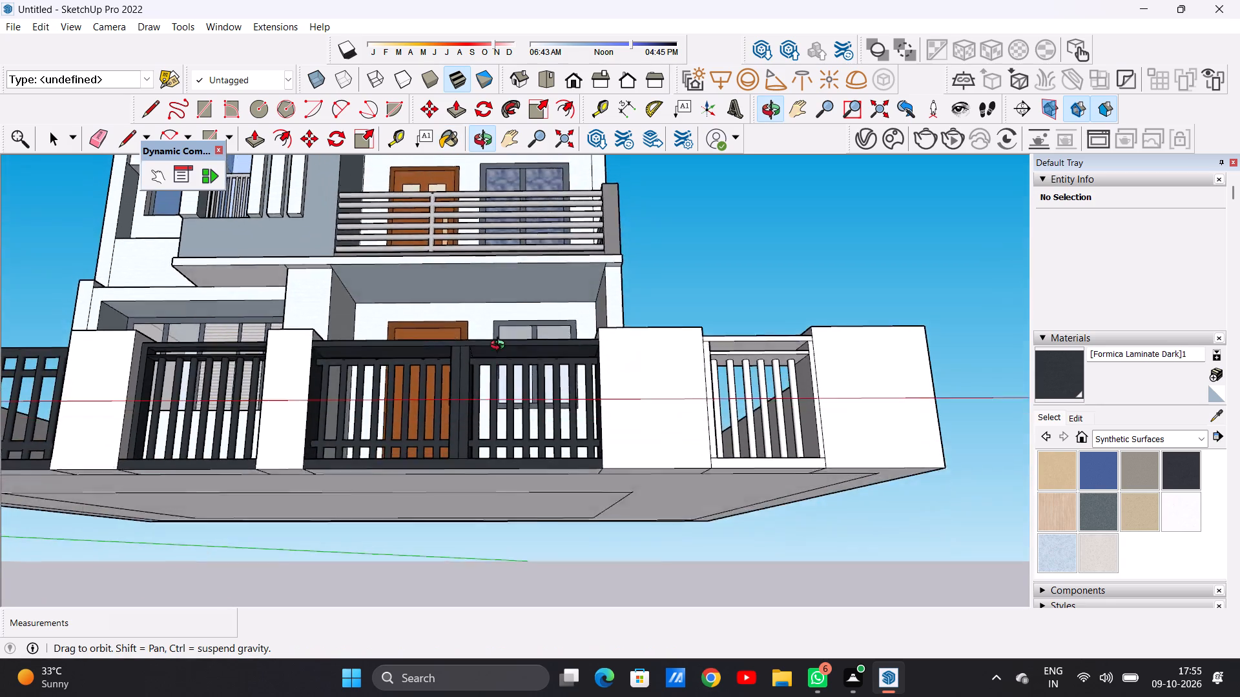
Paint the narrow end gate's top rail front and underside and its crossbar underside with Formica Laminate Dark.
{"action": "middle_click_drag", "start_coordinate": [501, 347], "coordinate": [486, 483]}
{"action": "scroll", "coordinate": [486, 483], "scroll_direction": "down", "scroll_amount": 4}
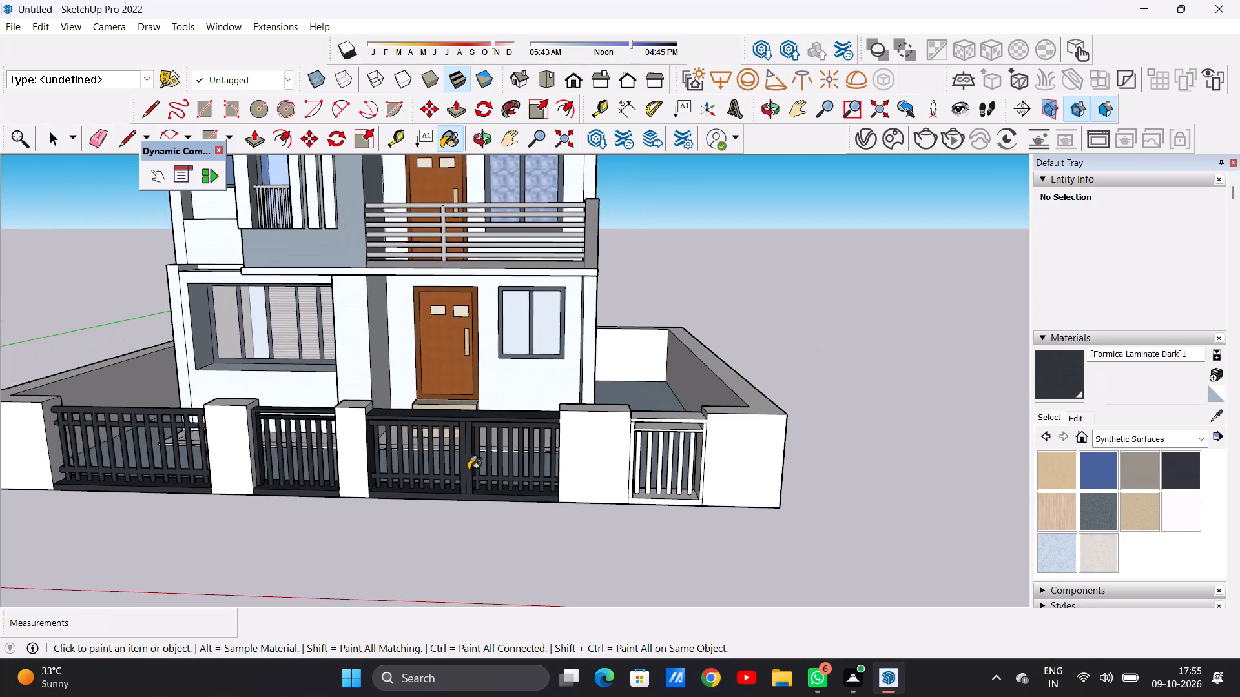
{"action": "scroll", "coordinate": [258, 409], "scroll_direction": "up", "scroll_amount": 13}
{"action": "middle_click_drag", "start_coordinate": [337, 427], "coordinate": [347, 372]}
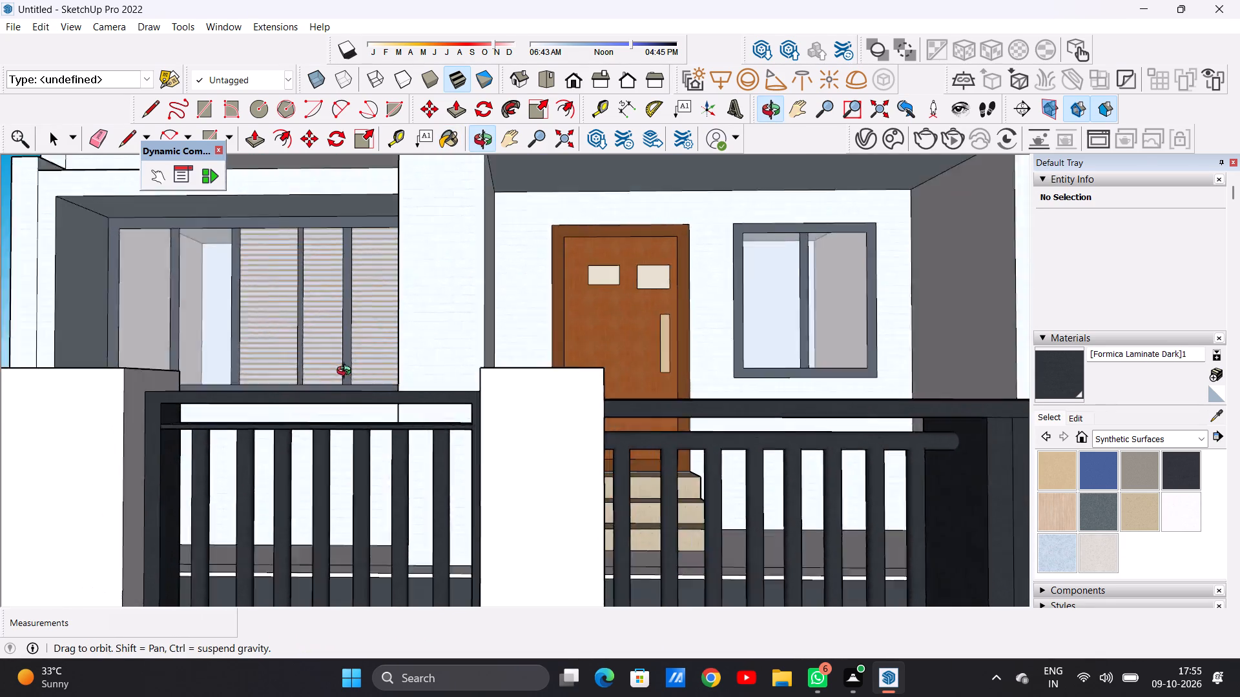
{"action": "middle_click_drag", "start_coordinate": [347, 372], "coordinate": [349, 403]}
{"action": "scroll", "coordinate": [354, 447], "scroll_direction": "down", "scroll_amount": 17}
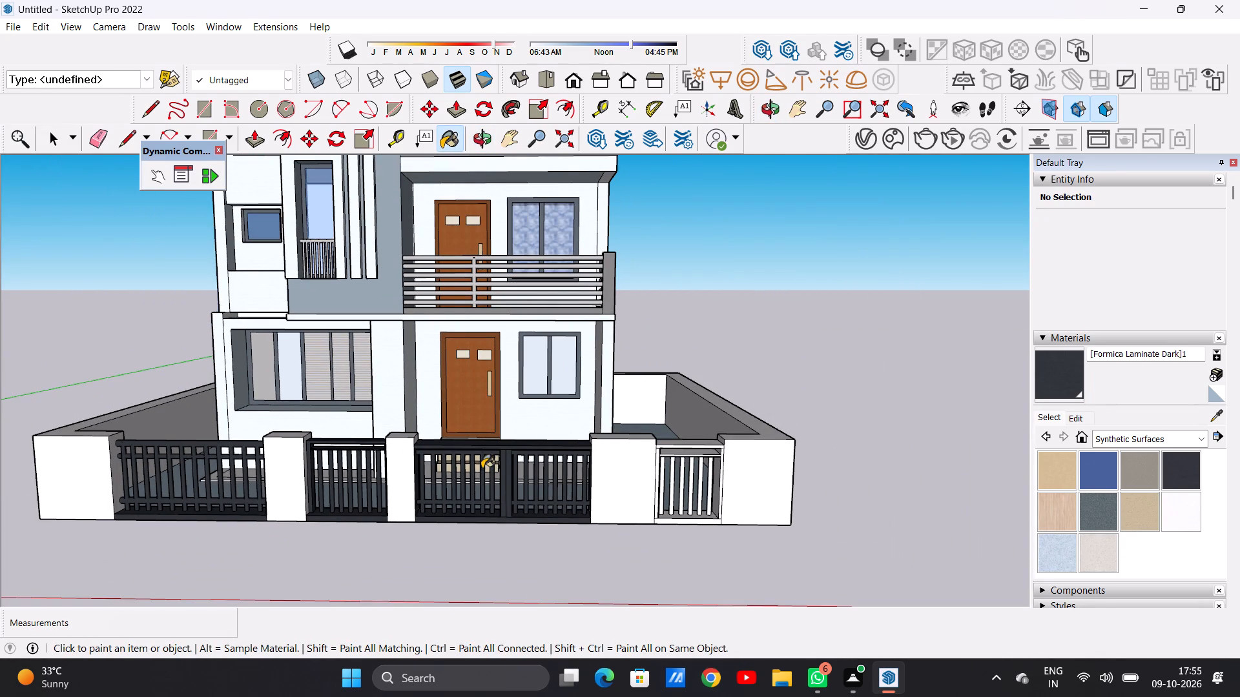
{"action": "scroll", "coordinate": [656, 501], "scroll_direction": "up", "scroll_amount": 14}
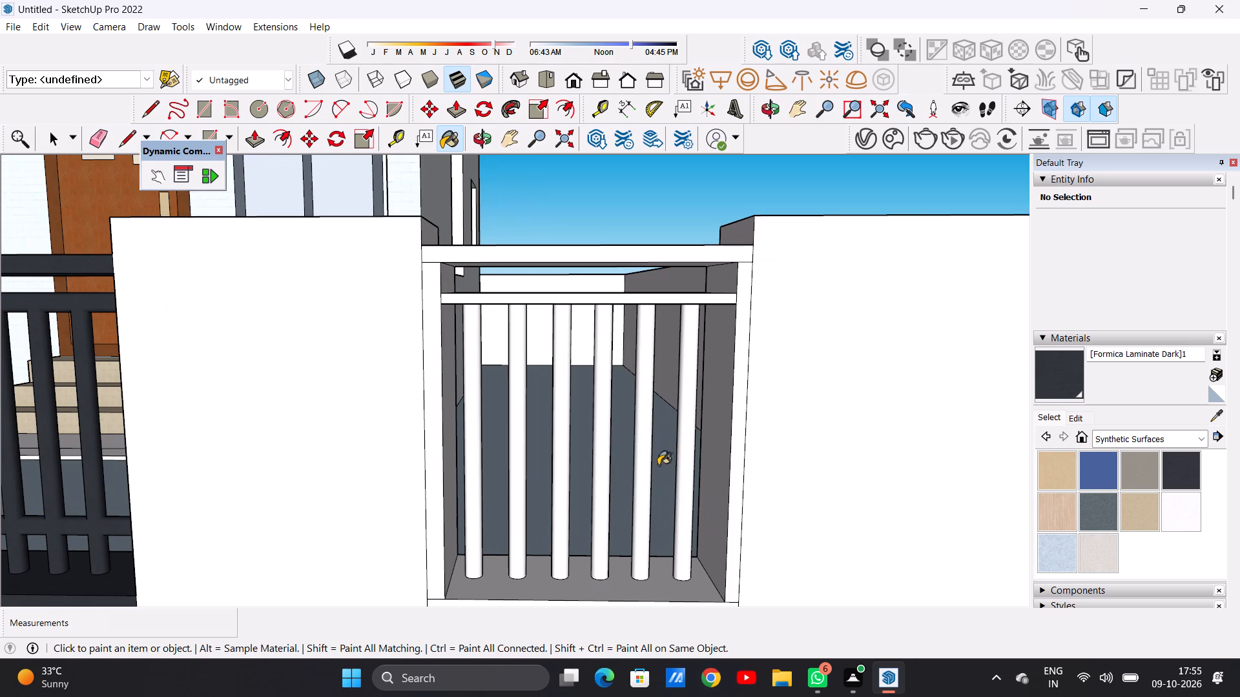
{"action": "middle_click_drag", "start_coordinate": [648, 470], "coordinate": [665, 359]}
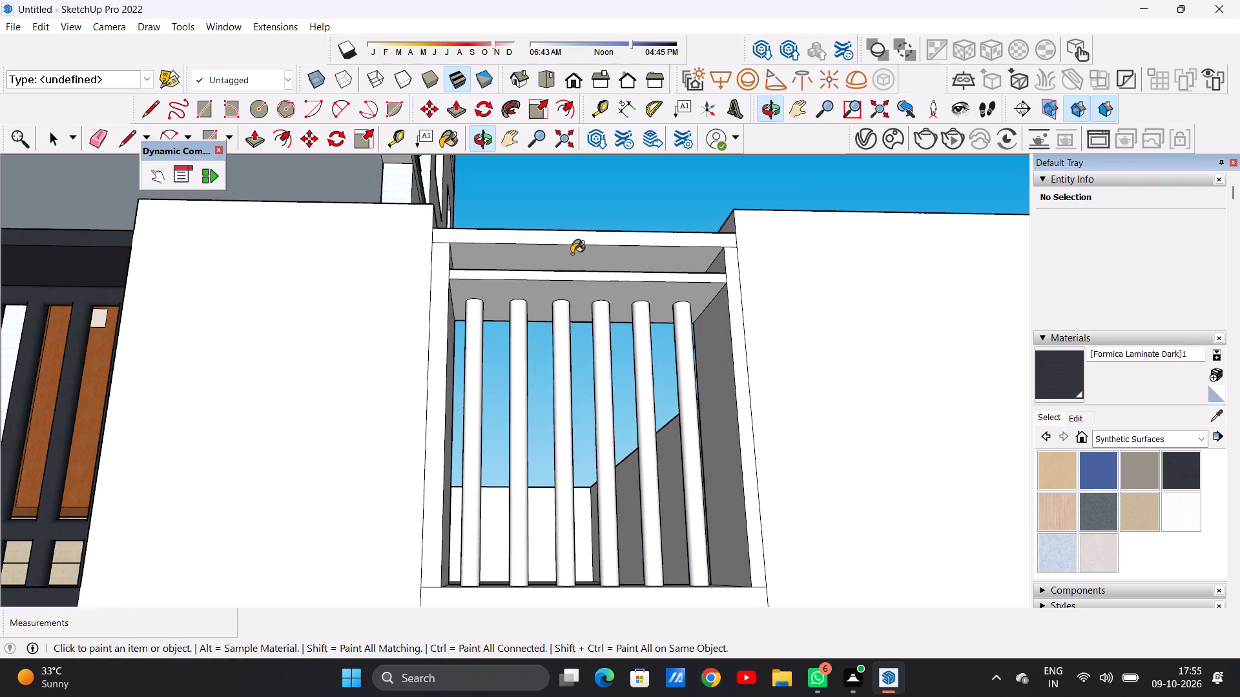
{"action": "left_click", "coordinate": [572, 254]}
{"action": "left_click", "coordinate": [579, 294]}
{"action": "left_click", "coordinate": [574, 281]}
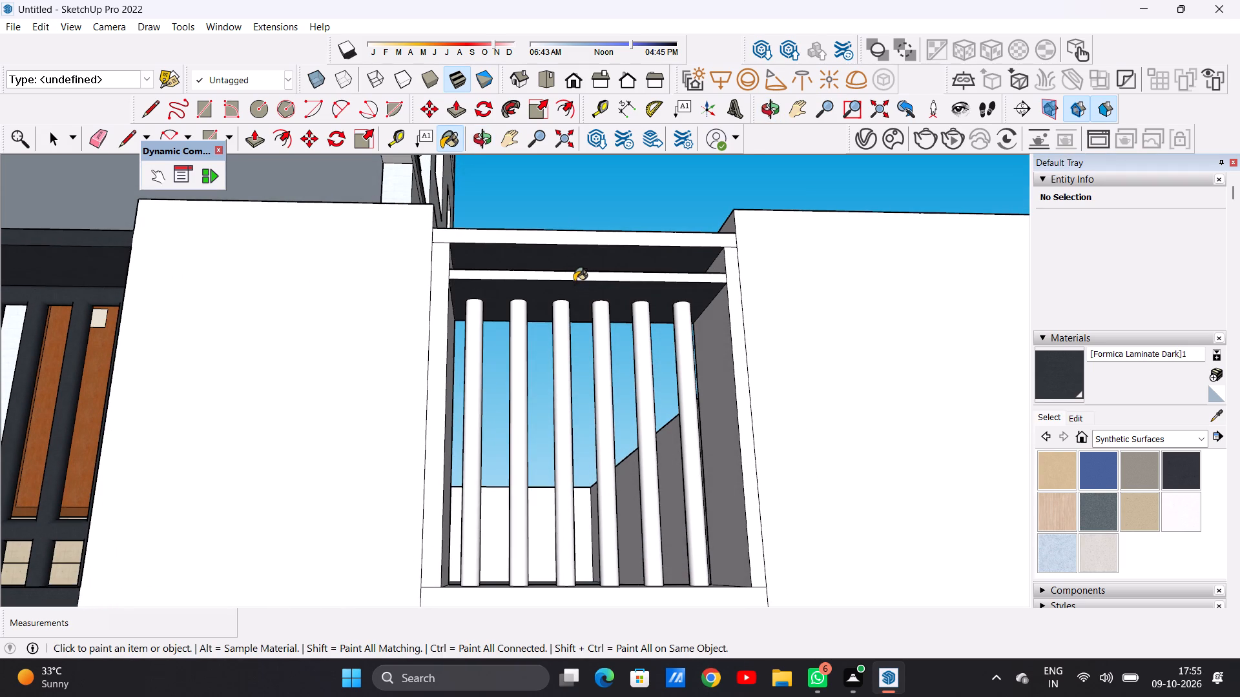
{"action": "left_click", "coordinate": [580, 239]}
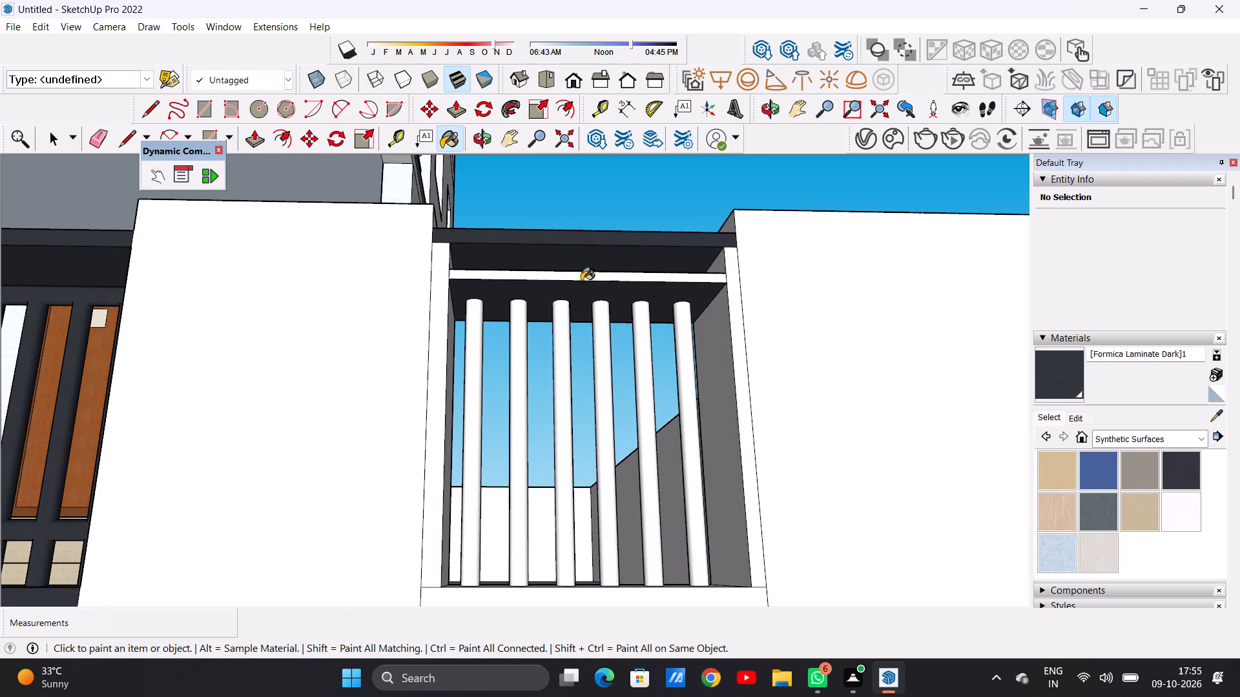
{"action": "left_click", "coordinate": [581, 280]}
Paint the front and inner faces of the end gate's right post and the crossbar's front with Formica Laminate Dark.
{"action": "left_click", "coordinate": [736, 288]}
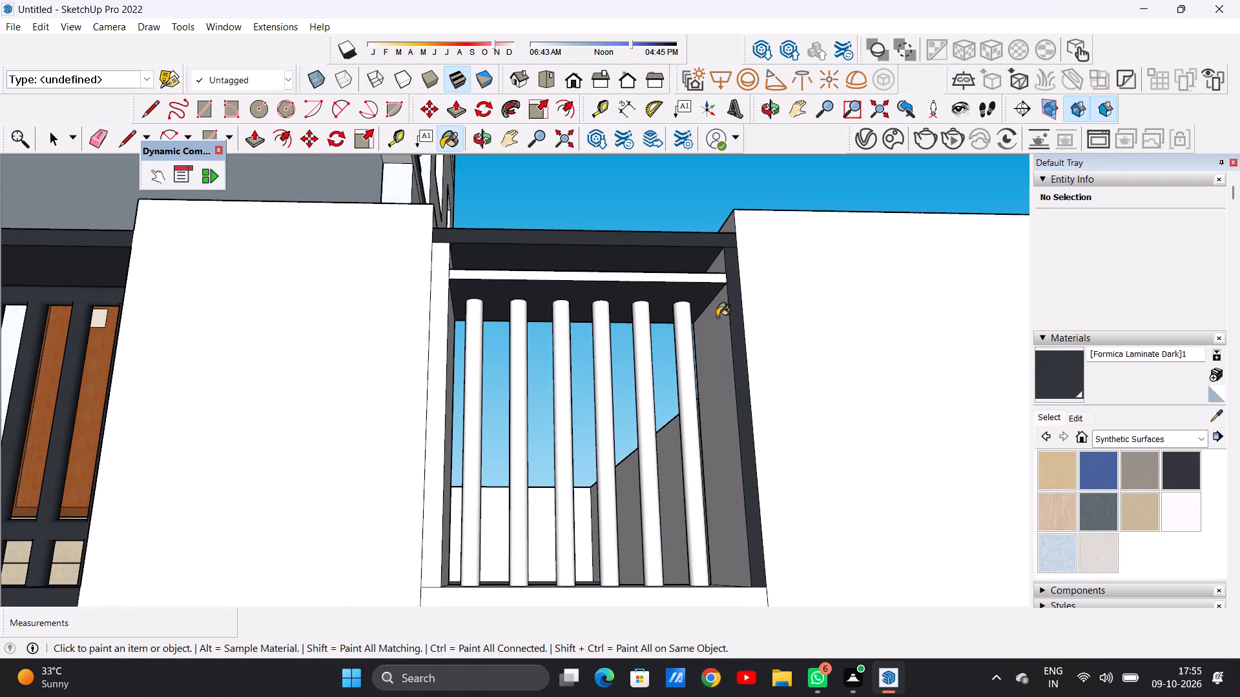
{"action": "left_click", "coordinate": [716, 320]}
{"action": "left_click", "coordinate": [716, 268]}
{"action": "scroll", "coordinate": [697, 289], "scroll_direction": "up", "scroll_amount": 5}
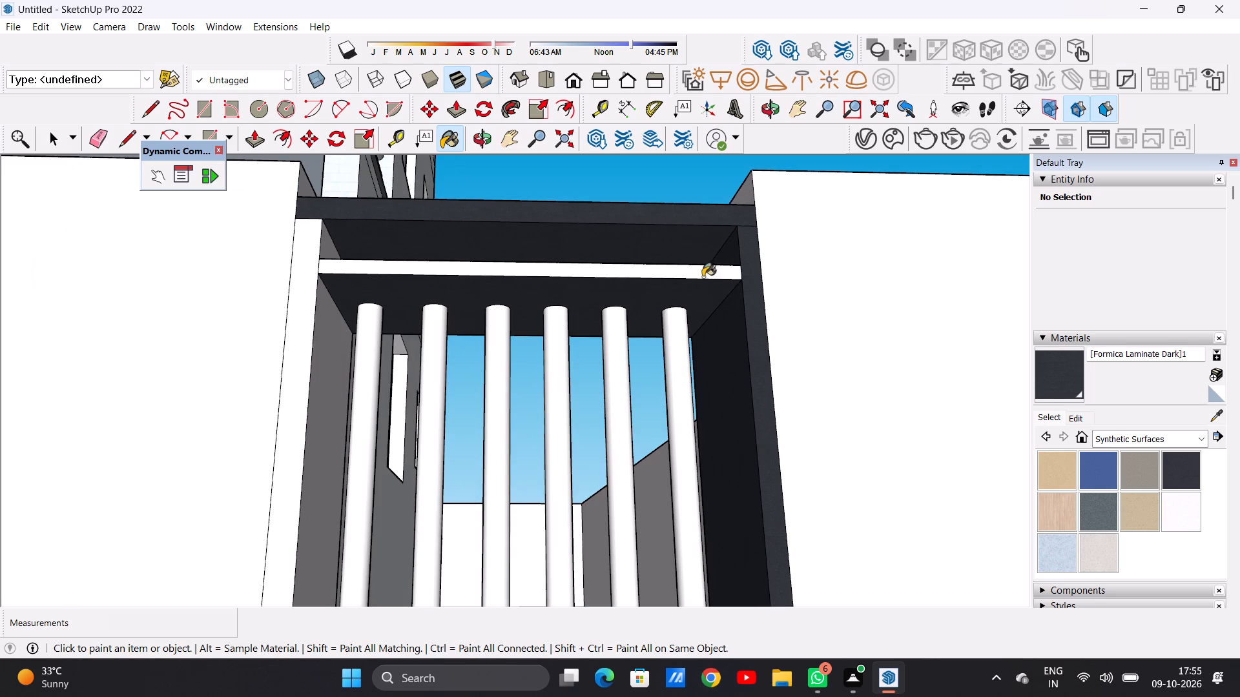
{"action": "left_click", "coordinate": [703, 272]}
Paint the front and inner faces of the end gate's left post with Formica Laminate Dark.
{"action": "scroll", "coordinate": [639, 330], "scroll_direction": "down", "scroll_amount": 10}
{"action": "middle_click_drag", "start_coordinate": [629, 336], "coordinate": [491, 391]}
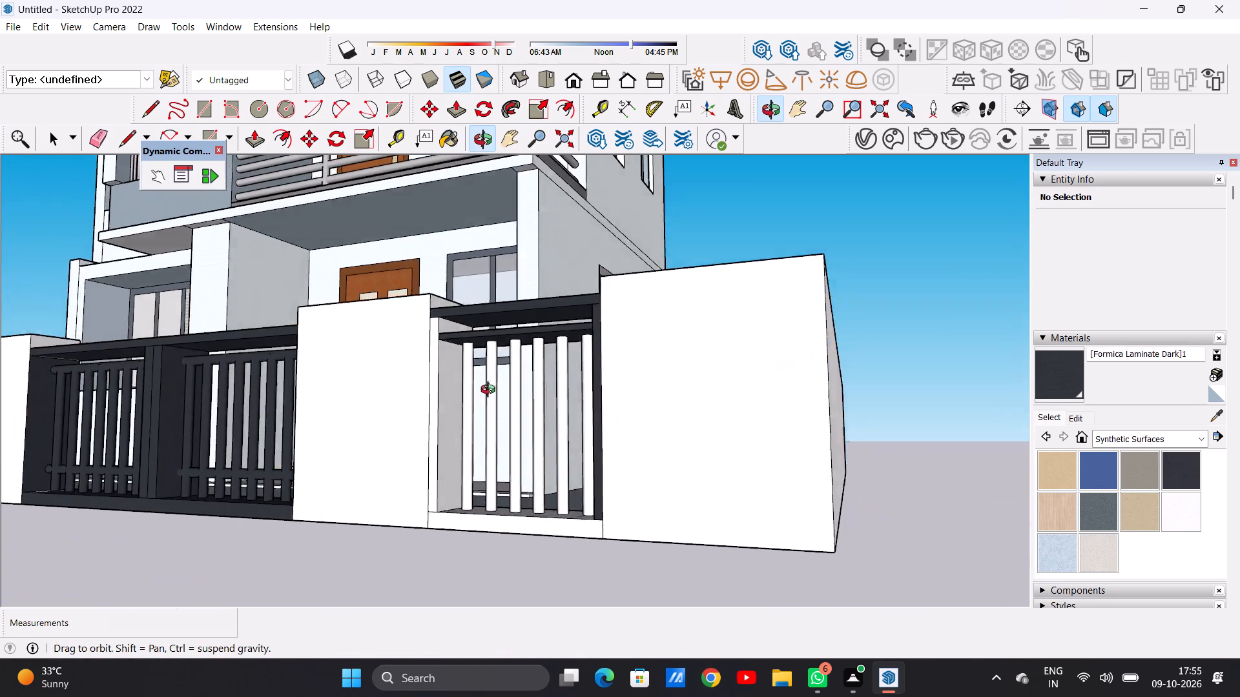
{"action": "middle_click_drag", "start_coordinate": [491, 391], "coordinate": [484, 416]}
{"action": "scroll", "coordinate": [440, 374], "scroll_direction": "up", "scroll_amount": 5}
{"action": "left_click", "coordinate": [436, 372]}
{"action": "scroll", "coordinate": [429, 321], "scroll_direction": "up", "scroll_amount": 4}
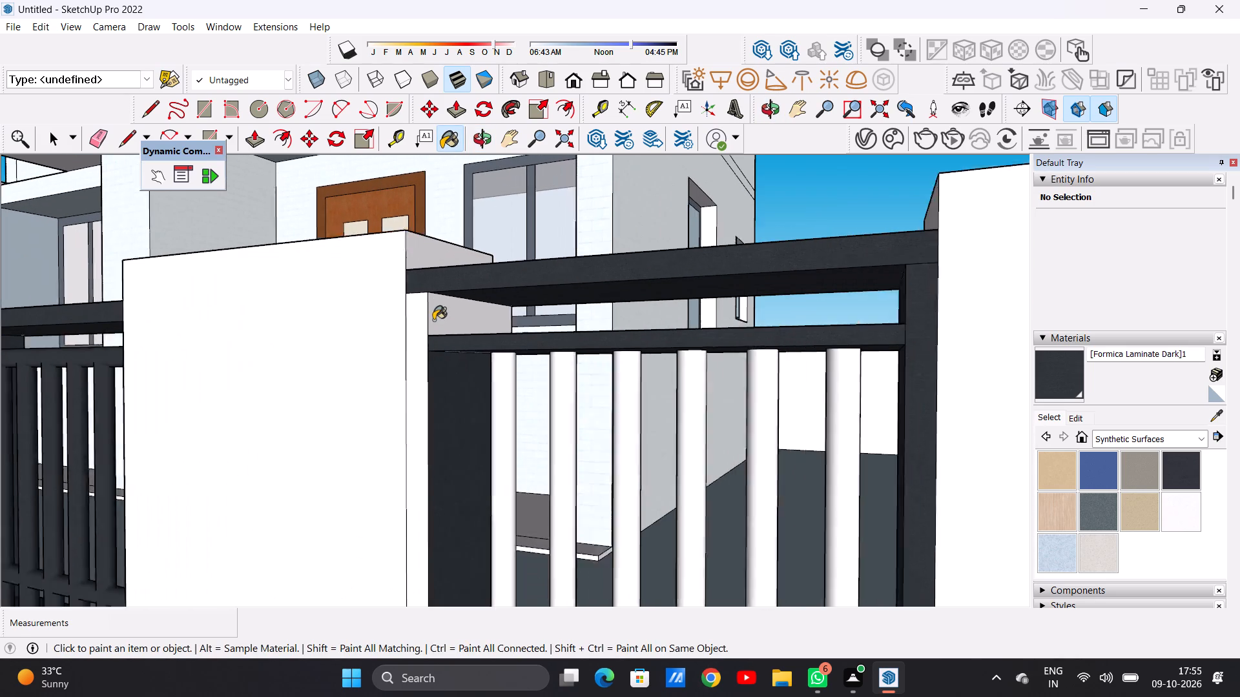
{"action": "scroll", "coordinate": [433, 320], "scroll_direction": "up", "scroll_amount": 1}
{"action": "left_click", "coordinate": [440, 313]}
{"action": "left_click", "coordinate": [413, 331]}
Paint the front and upper faces of the end gate's bottom rail with Formica Laminate Dark.
{"action": "scroll", "coordinate": [462, 348], "scroll_direction": "down", "scroll_amount": 3}
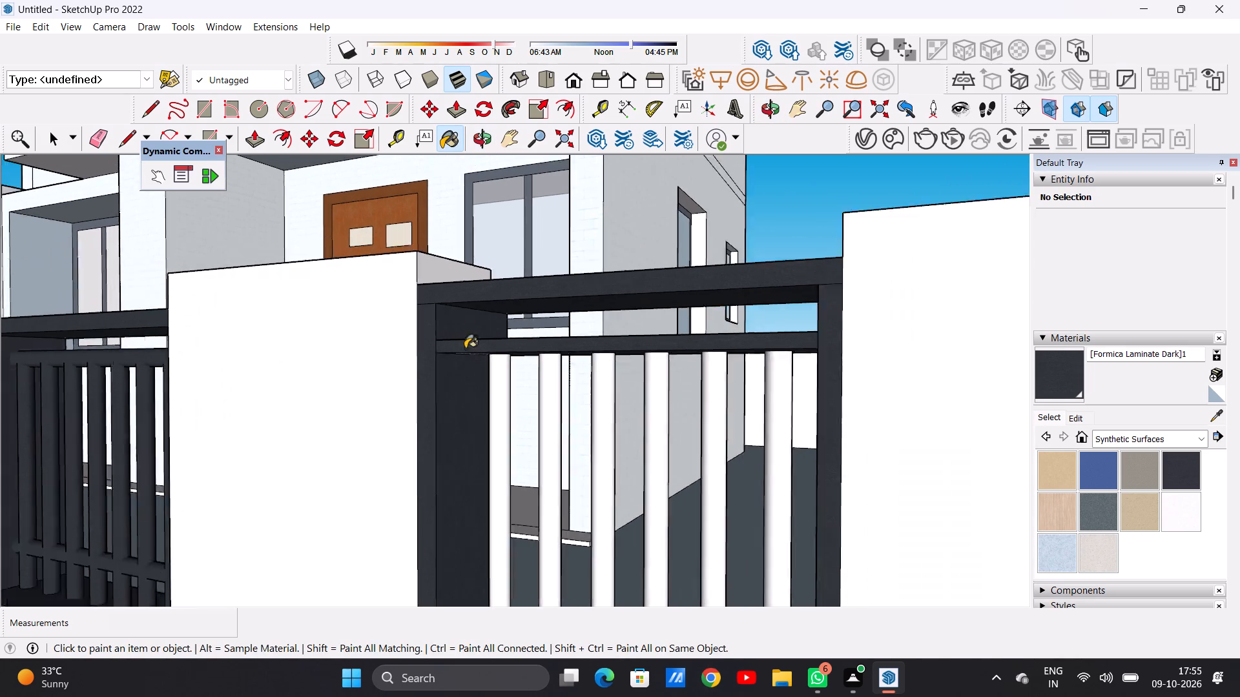
{"action": "scroll", "coordinate": [465, 348], "scroll_direction": "down", "scroll_amount": 12}
{"action": "middle_click_drag", "start_coordinate": [501, 403], "coordinate": [561, 449]}
{"action": "scroll", "coordinate": [558, 381], "scroll_direction": "down", "scroll_amount": 3}
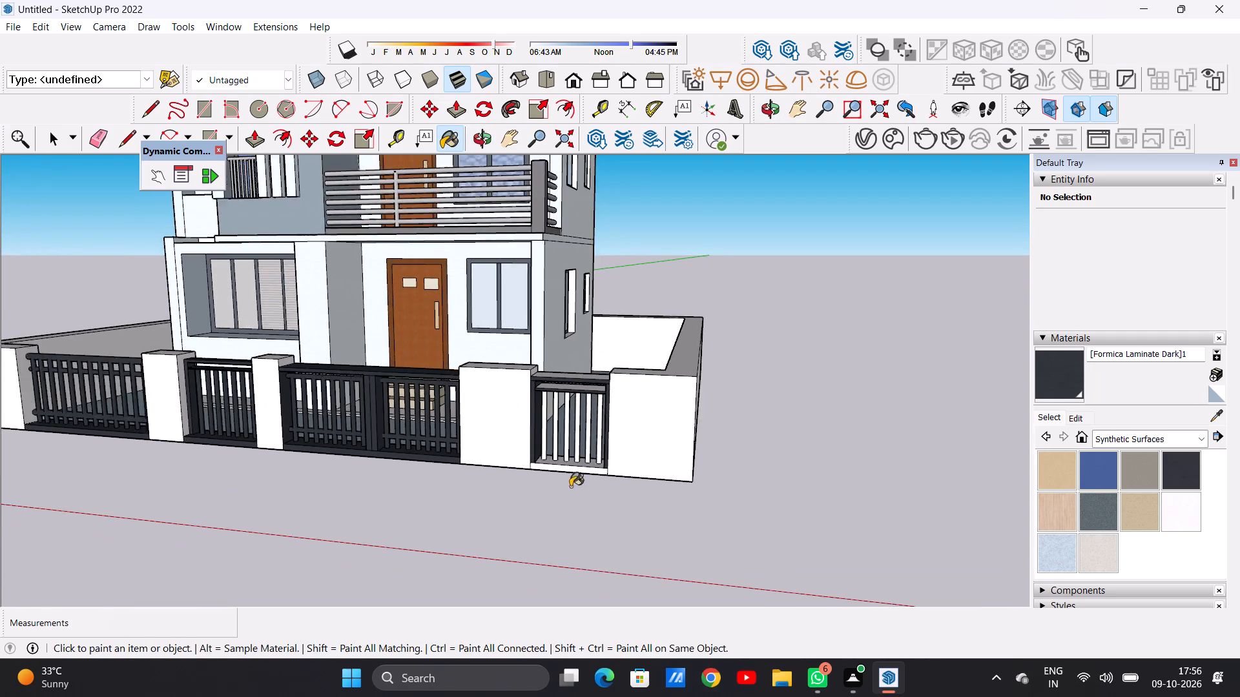
{"action": "scroll", "coordinate": [570, 487], "scroll_direction": "down", "scroll_amount": 3}
{"action": "scroll", "coordinate": [574, 514], "scroll_direction": "up", "scroll_amount": 17}
{"action": "left_click", "coordinate": [604, 422]}
{"action": "left_click", "coordinate": [600, 399]}
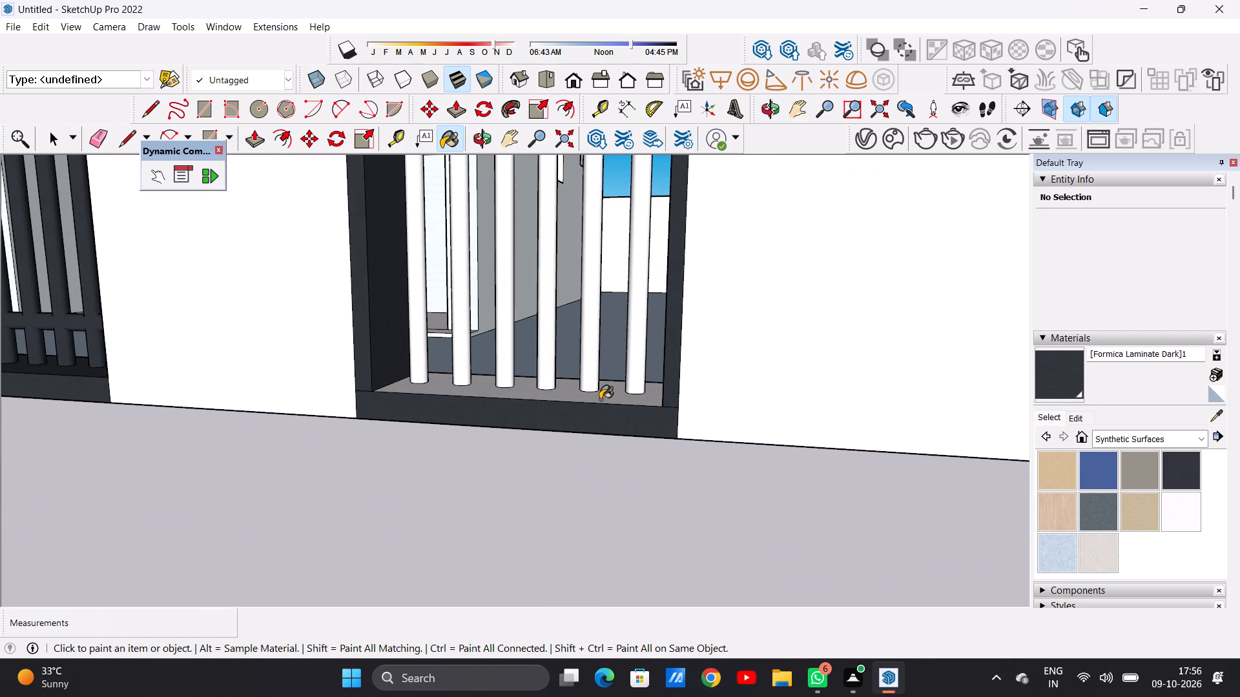
Paint the upper faces of the end gate's top rail and crossbar with Formica Laminate Dark.
{"action": "scroll", "coordinate": [580, 444], "scroll_direction": "down", "scroll_amount": 10}
{"action": "middle_click_drag", "start_coordinate": [560, 432], "coordinate": [623, 496]}
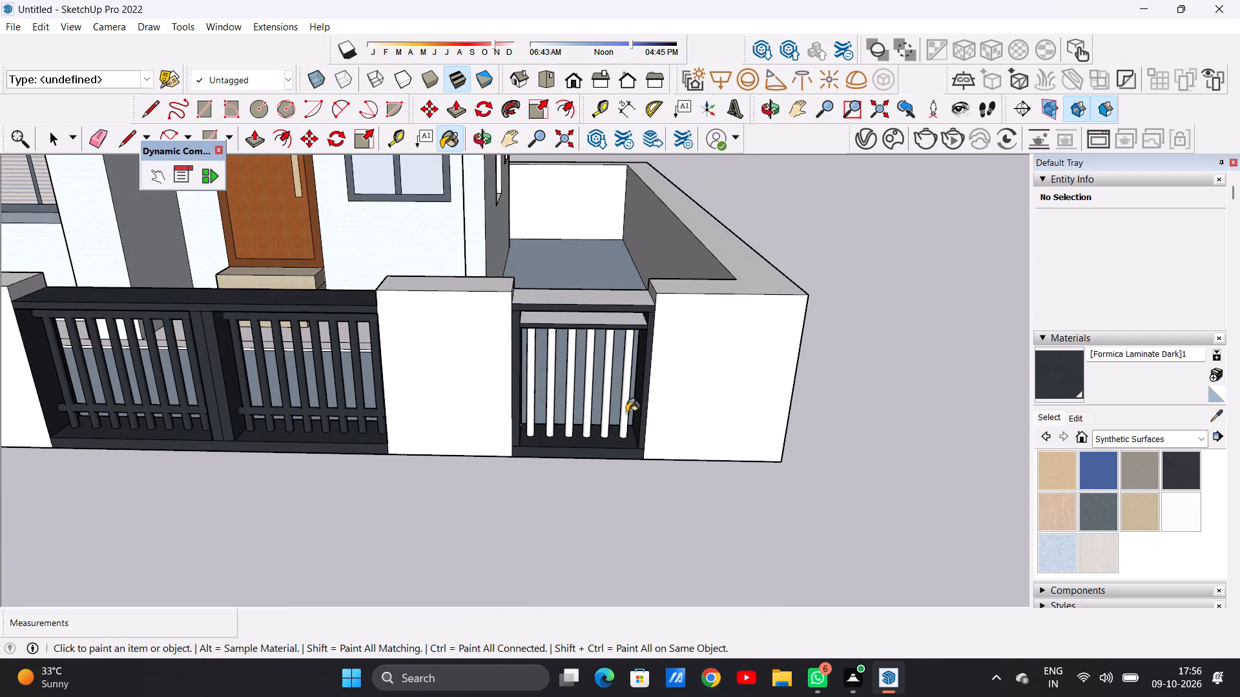
{"action": "scroll", "coordinate": [607, 307], "scroll_direction": "up", "scroll_amount": 10}
{"action": "left_click", "coordinate": [587, 289]}
{"action": "scroll", "coordinate": [630, 347], "scroll_direction": "up", "scroll_amount": 5}
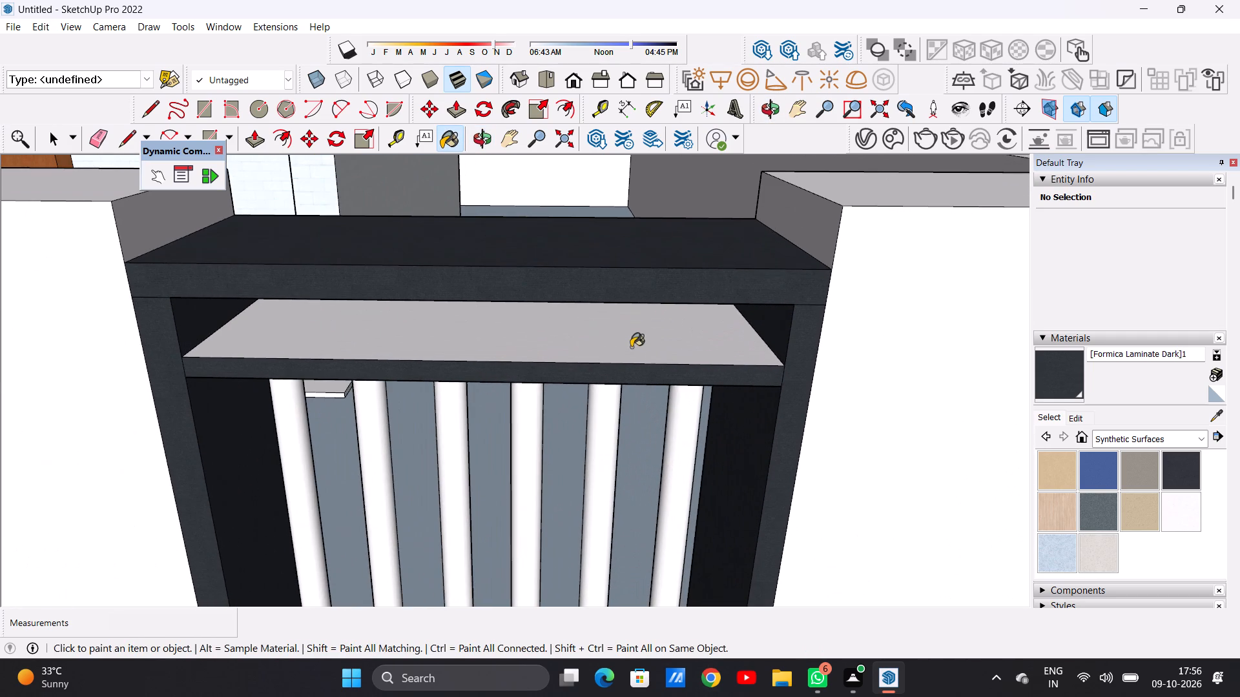
{"action": "left_click", "coordinate": [630, 347]}
Paint all six white vertical bars of the end gate with Formica Laminate Dark.
{"action": "scroll", "coordinate": [493, 338], "scroll_direction": "down", "scroll_amount": 11}
{"action": "middle_click_drag", "start_coordinate": [518, 399], "coordinate": [526, 333]}
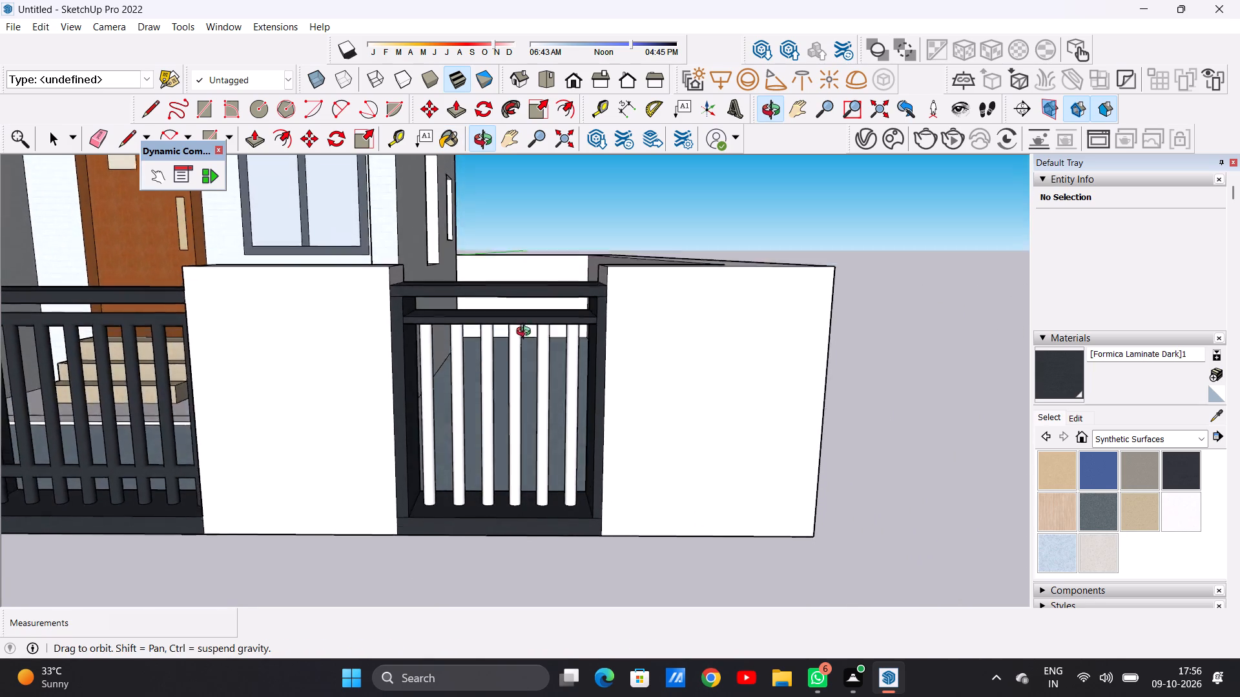
{"action": "middle_click_drag", "start_coordinate": [526, 333], "coordinate": [532, 314]}
{"action": "scroll", "coordinate": [554, 363], "scroll_direction": "up", "scroll_amount": 6}
{"action": "scroll", "coordinate": [565, 367], "scroll_direction": "down", "scroll_amount": 6}
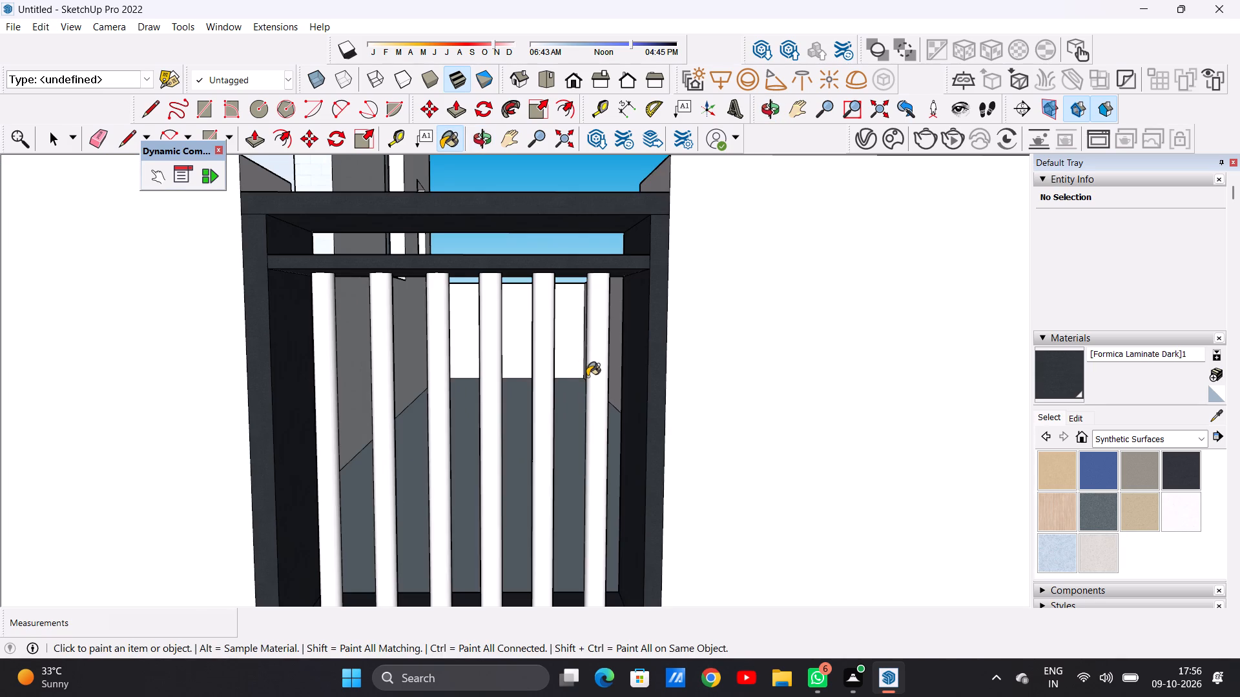
{"action": "left_click", "coordinate": [586, 376]}
{"action": "left_click", "coordinate": [547, 398]}
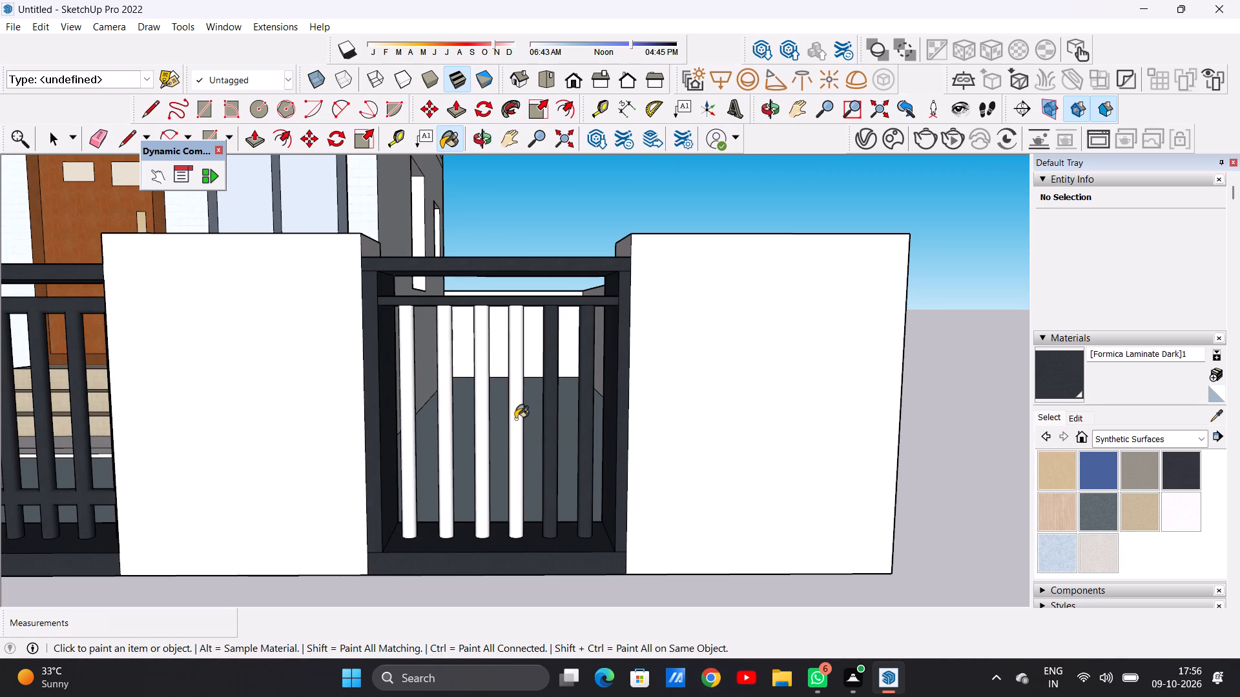
{"action": "left_click", "coordinate": [515, 419]}
{"action": "left_click", "coordinate": [477, 427]}
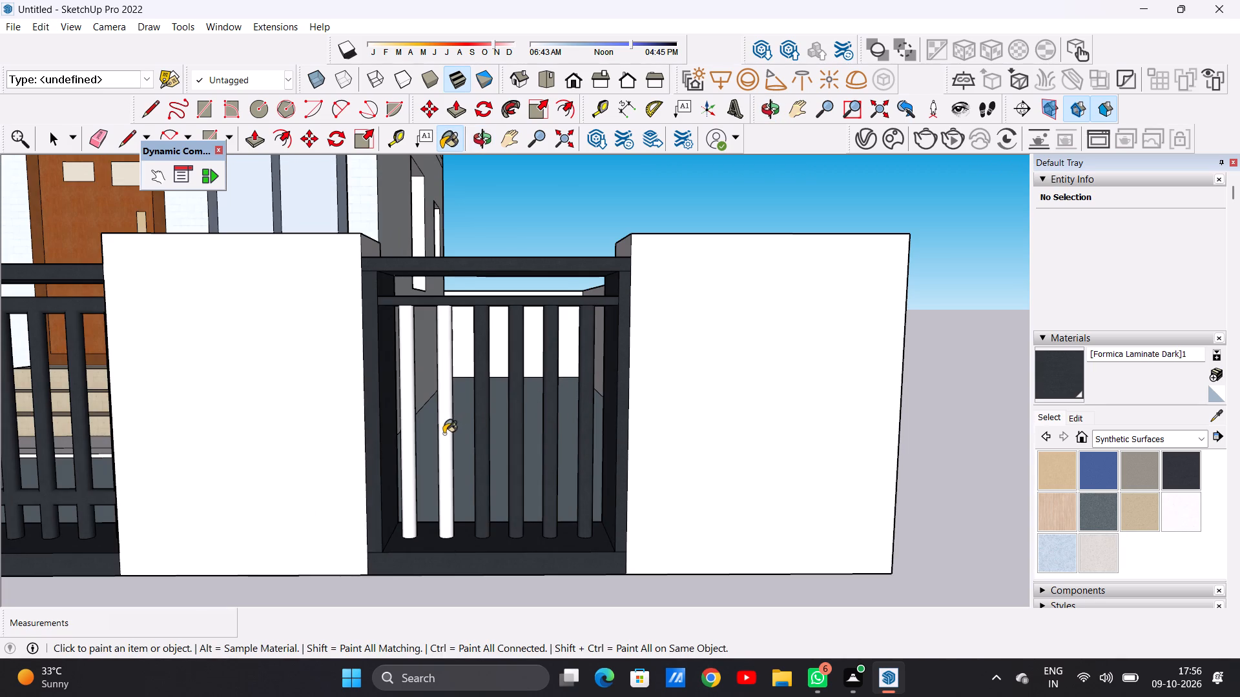
{"action": "left_click", "coordinate": [444, 434]}
{"action": "left_click", "coordinate": [407, 450]}
Paint the house-side faces of the end gate's top rail, outer post and crossbar with Formica Laminate Dark.
{"action": "scroll", "coordinate": [431, 438], "scroll_direction": "down", "scroll_amount": 6}
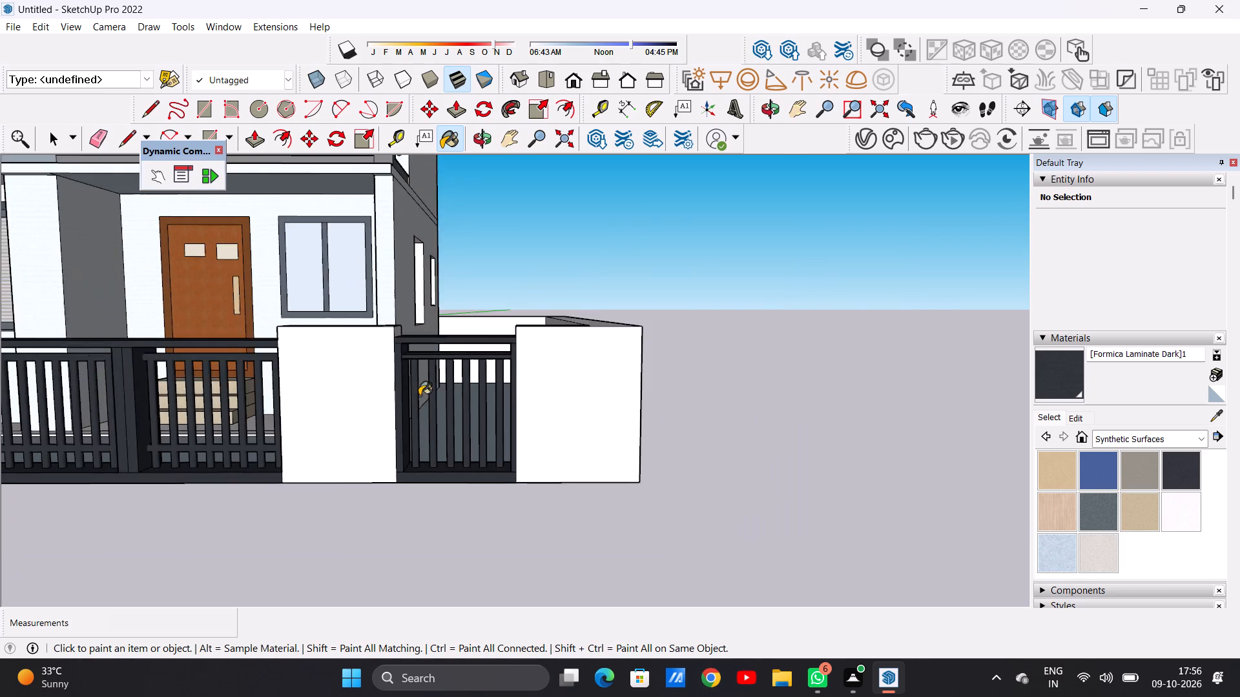
{"action": "scroll", "coordinate": [419, 396], "scroll_direction": "down", "scroll_amount": 5}
{"action": "middle_click_drag", "start_coordinate": [532, 396], "coordinate": [0, 491]}
{"action": "scroll", "coordinate": [235, 460], "scroll_direction": "down", "scroll_amount": 3}
{"action": "middle_click_drag", "start_coordinate": [493, 385], "coordinate": [369, 350]}
{"action": "scroll", "coordinate": [391, 330], "scroll_direction": "up", "scroll_amount": 16}
{"action": "middle_click_drag", "start_coordinate": [374, 378], "coordinate": [356, 419]}
{"action": "scroll", "coordinate": [338, 411], "scroll_direction": "up", "scroll_amount": 3}
{"action": "left_click", "coordinate": [311, 381]}
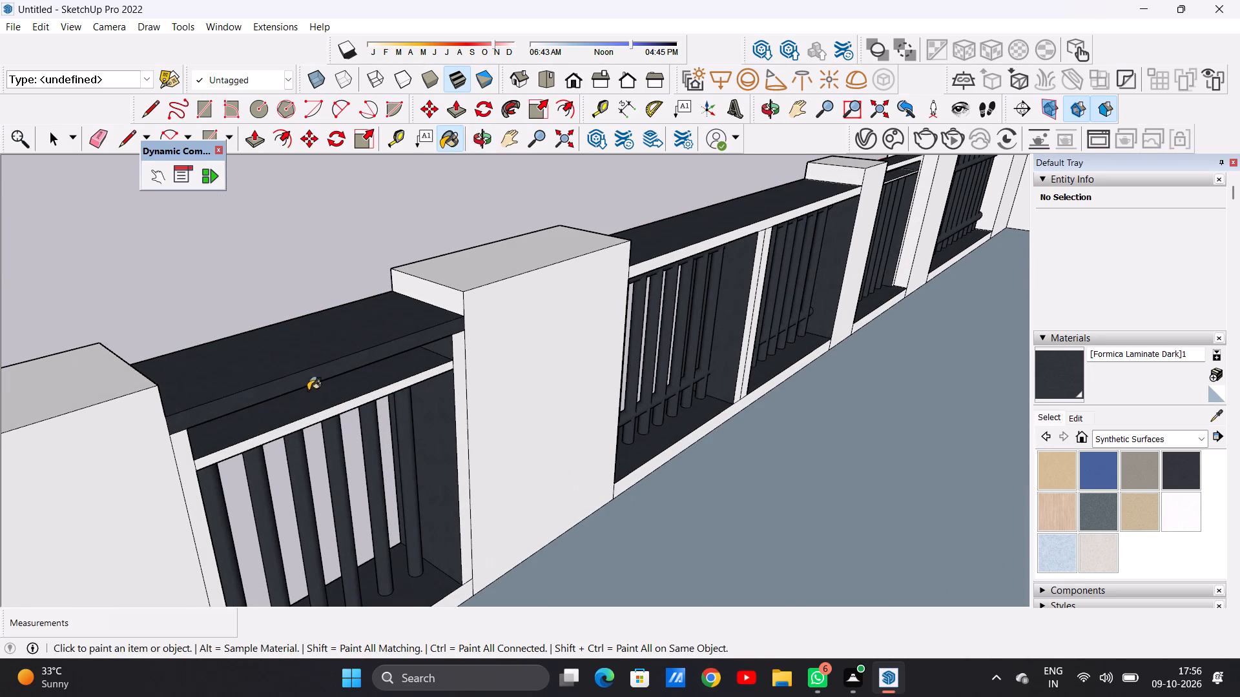
{"action": "left_click", "coordinate": [297, 431]}
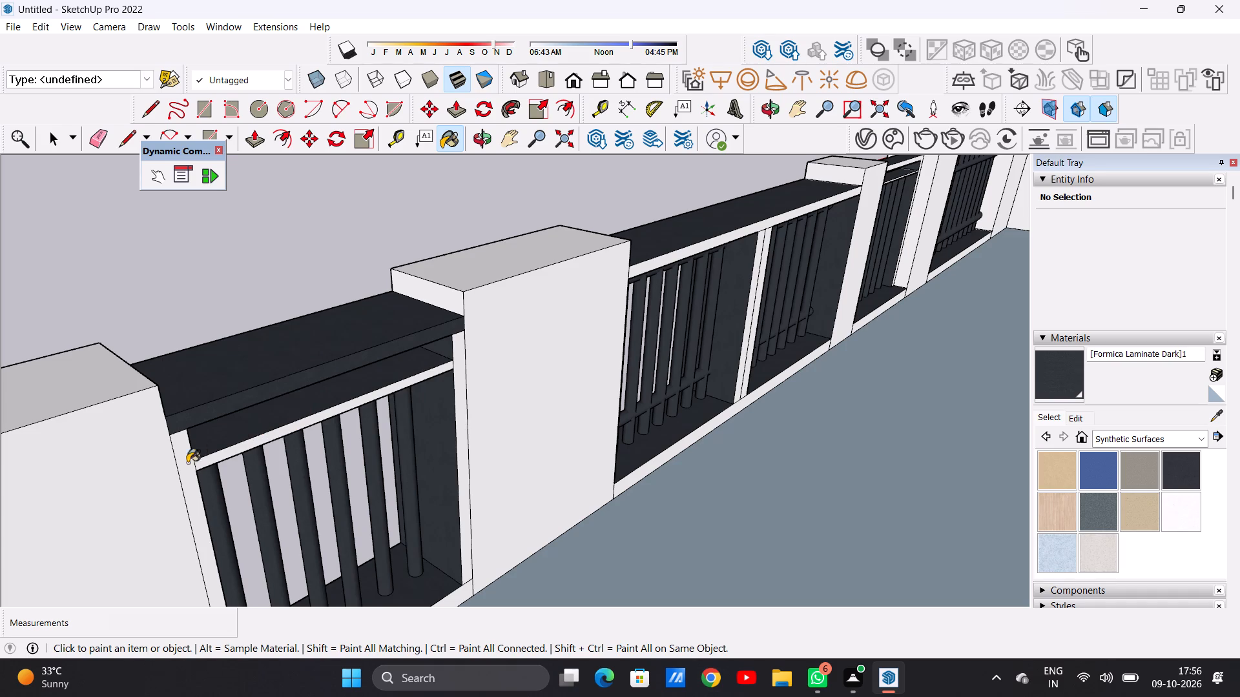
{"action": "left_click", "coordinate": [189, 474]}
{"action": "scroll", "coordinate": [203, 473], "scroll_direction": "up", "scroll_amount": 7}
{"action": "left_click", "coordinate": [207, 454]}
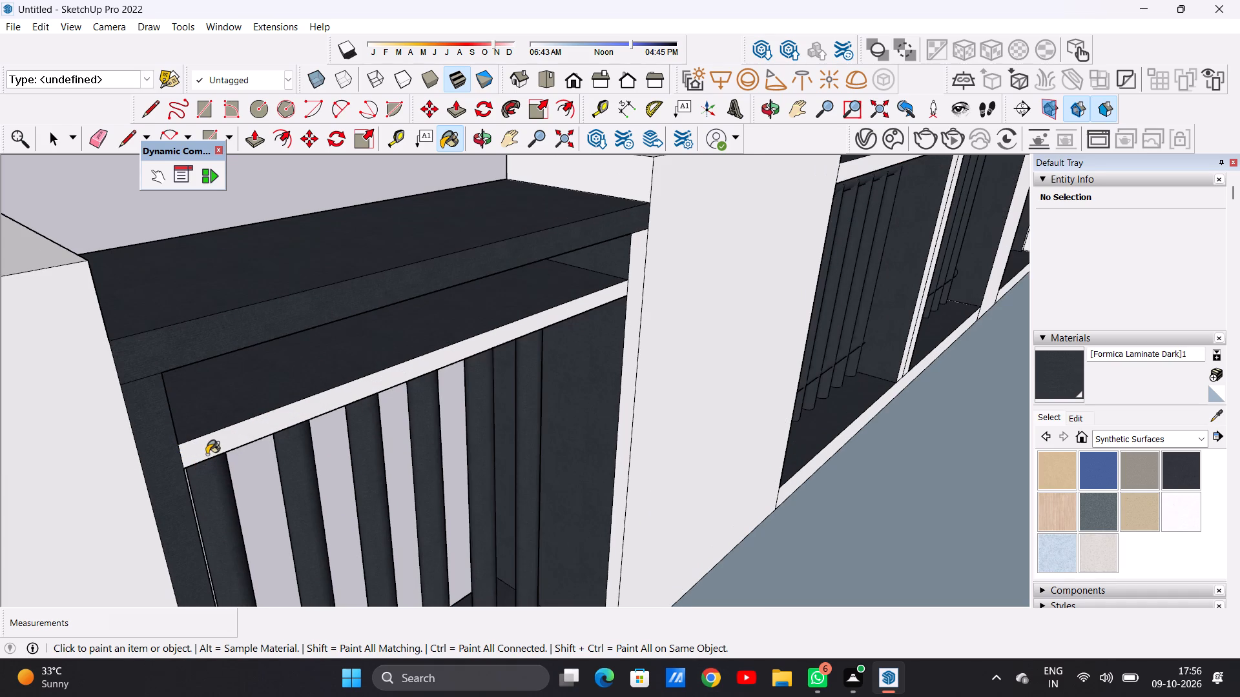
Paint the house-side faces of the end gate's remaining post and bottom rail with Formica Laminate Dark.
{"action": "middle_click_drag", "start_coordinate": [342, 456], "coordinate": [331, 430]}
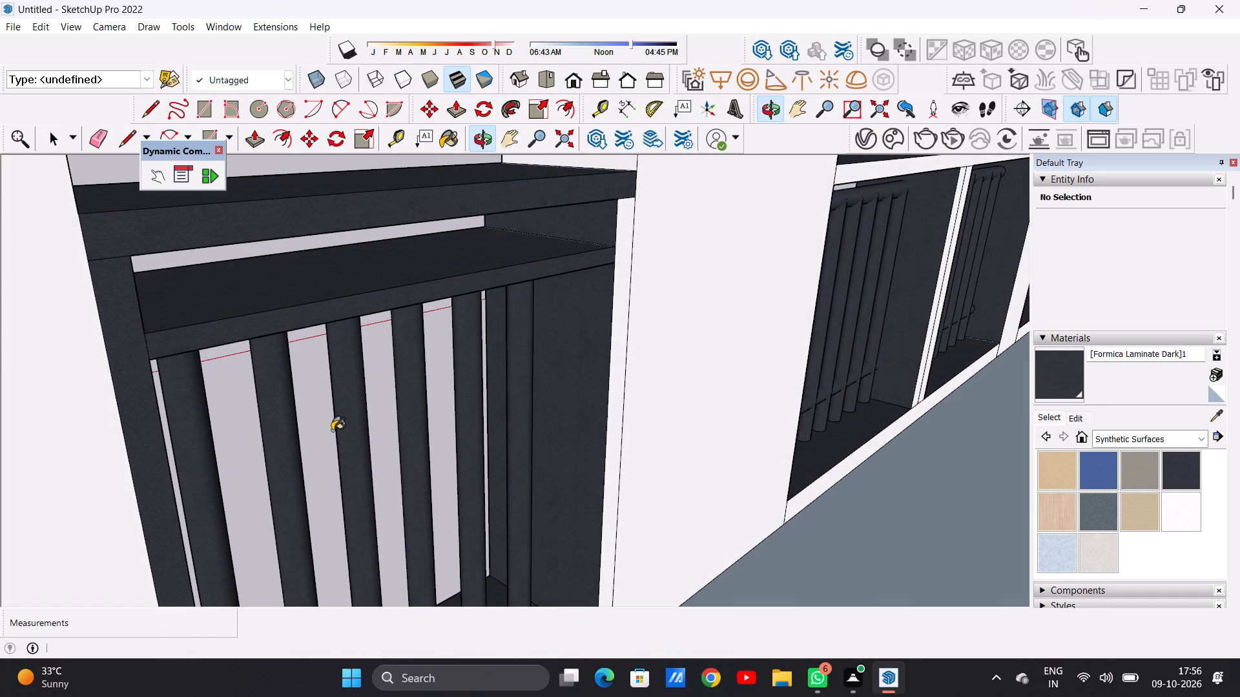
{"action": "left_click", "coordinate": [616, 305]}
{"action": "scroll", "coordinate": [518, 411], "scroll_direction": "down", "scroll_amount": 10}
{"action": "middle_click_drag", "start_coordinate": [590, 429], "coordinate": [528, 464]}
{"action": "scroll", "coordinate": [442, 541], "scroll_direction": "up", "scroll_amount": 7}
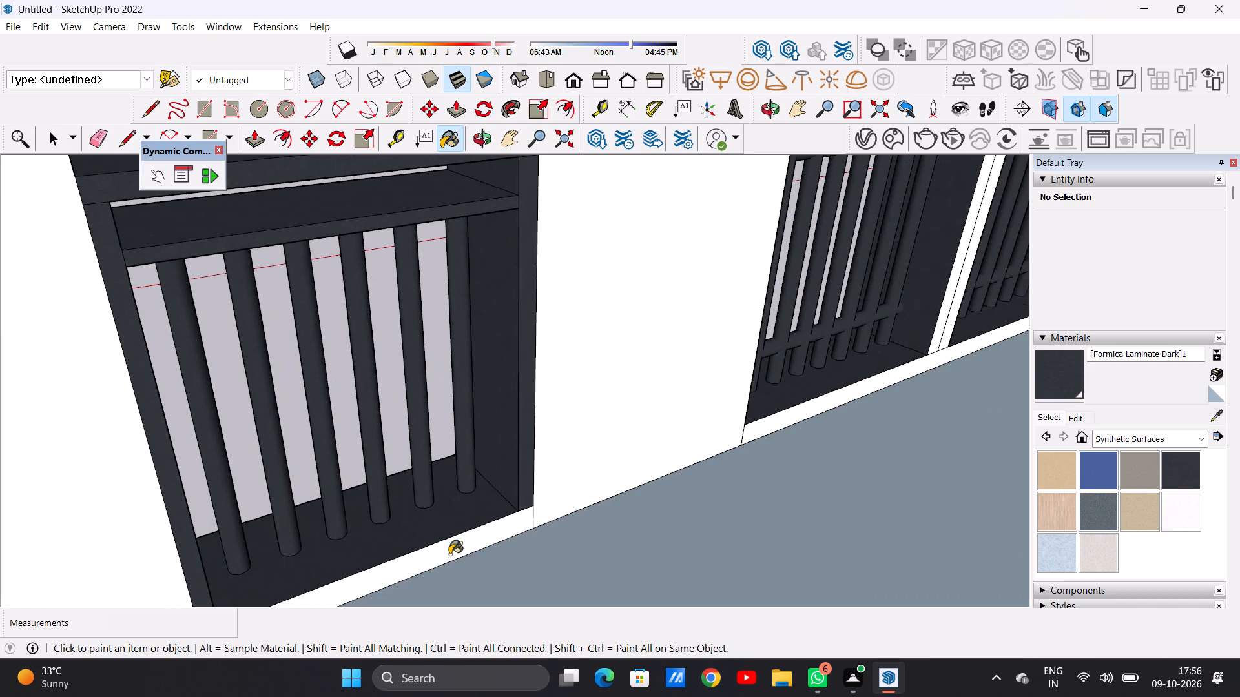
{"action": "left_click", "coordinate": [439, 548]}
Paint the house-side faces of the double panel's bottom rail, top rail and centre post with Formica Laminate Dark.
{"action": "scroll", "coordinate": [471, 507], "scroll_direction": "down", "scroll_amount": 5}
{"action": "scroll", "coordinate": [775, 433], "scroll_direction": "up", "scroll_amount": 9}
{"action": "left_click", "coordinate": [657, 444]}
{"action": "scroll", "coordinate": [645, 458], "scroll_direction": "down", "scroll_amount": 5}
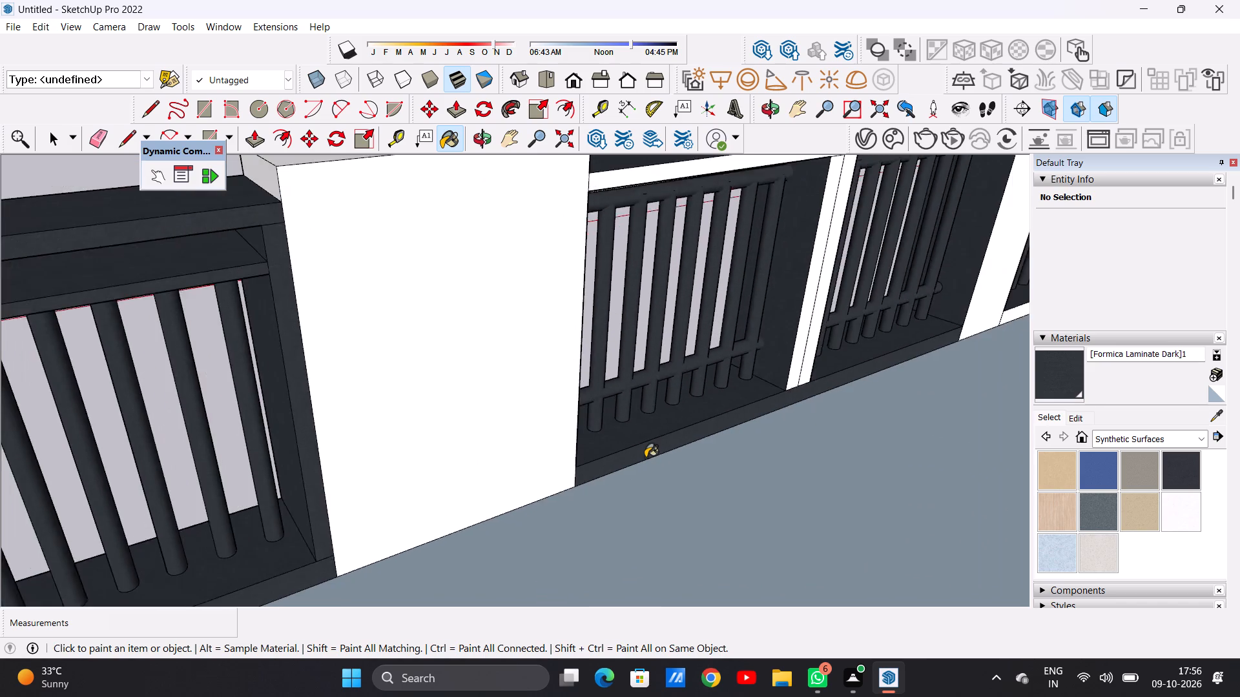
{"action": "scroll", "coordinate": [645, 458], "scroll_direction": "down", "scroll_amount": 7}
{"action": "scroll", "coordinate": [674, 307], "scroll_direction": "up", "scroll_amount": 10}
{"action": "left_click", "coordinate": [653, 305]}
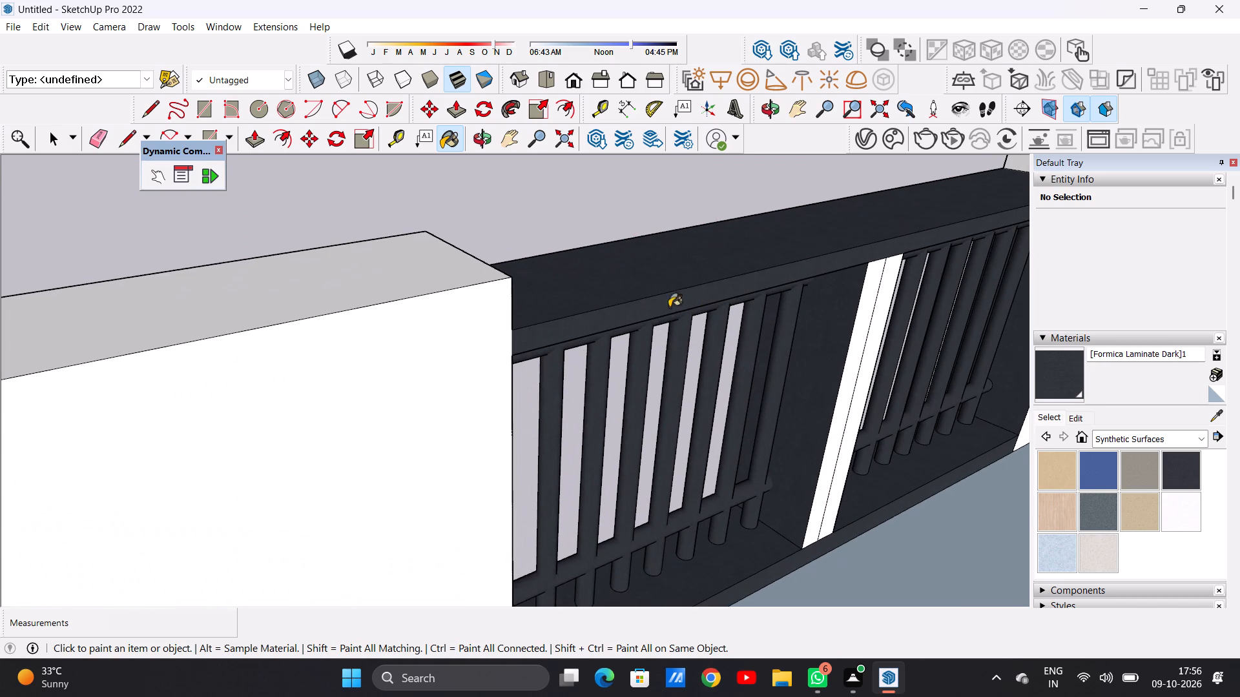
{"action": "left_click", "coordinate": [856, 355]}
{"action": "left_click", "coordinate": [872, 356]}
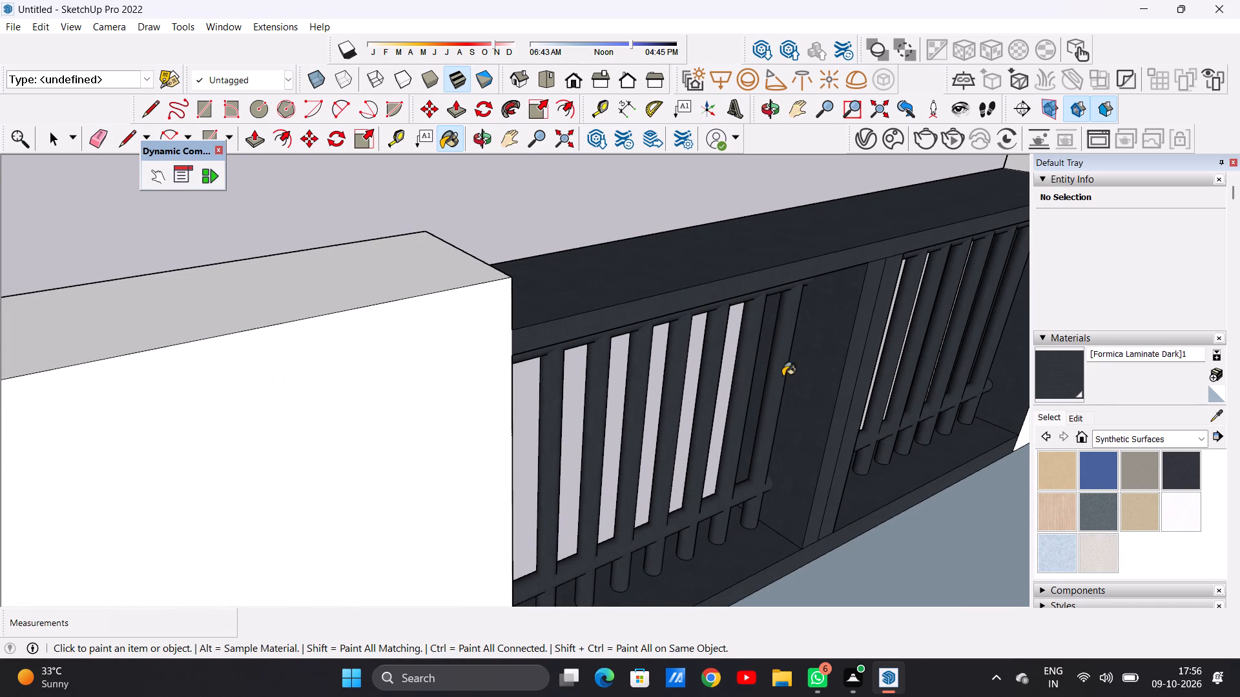
Paint the house-side faces of the bottom rail, top rail and crossbar on the narrow panel beyond the double panel with Formica Laminate Dark.
{"action": "scroll", "coordinate": [758, 380], "scroll_direction": "down", "scroll_amount": 4}
{"action": "scroll", "coordinate": [822, 345], "scroll_direction": "down", "scroll_amount": 4}
{"action": "middle_click_drag", "start_coordinate": [856, 360], "coordinate": [827, 323]}
{"action": "scroll", "coordinate": [811, 358], "scroll_direction": "down", "scroll_amount": 5}
{"action": "middle_click_drag", "start_coordinate": [759, 389], "coordinate": [820, 411]}
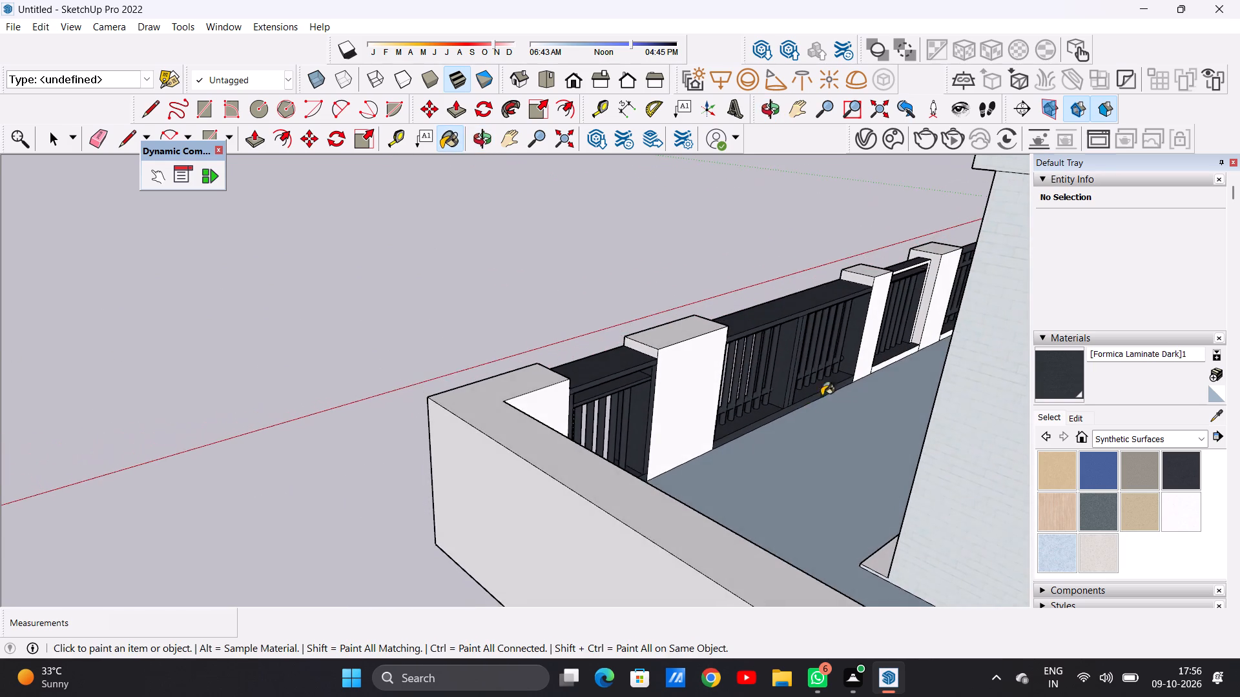
{"action": "scroll", "coordinate": [891, 307], "scroll_direction": "up", "scroll_amount": 15}
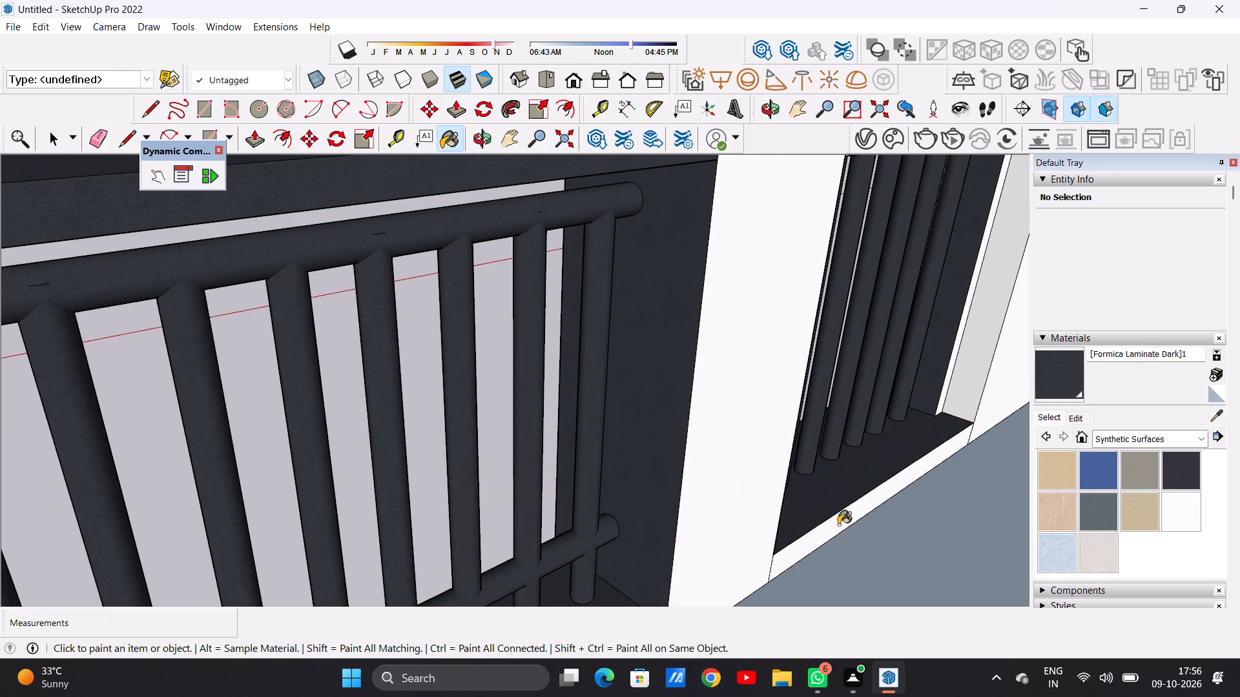
{"action": "left_click", "coordinate": [838, 525]}
{"action": "scroll", "coordinate": [807, 514], "scroll_direction": "down", "scroll_amount": 4}
{"action": "scroll", "coordinate": [916, 269], "scroll_direction": "up", "scroll_amount": 2}
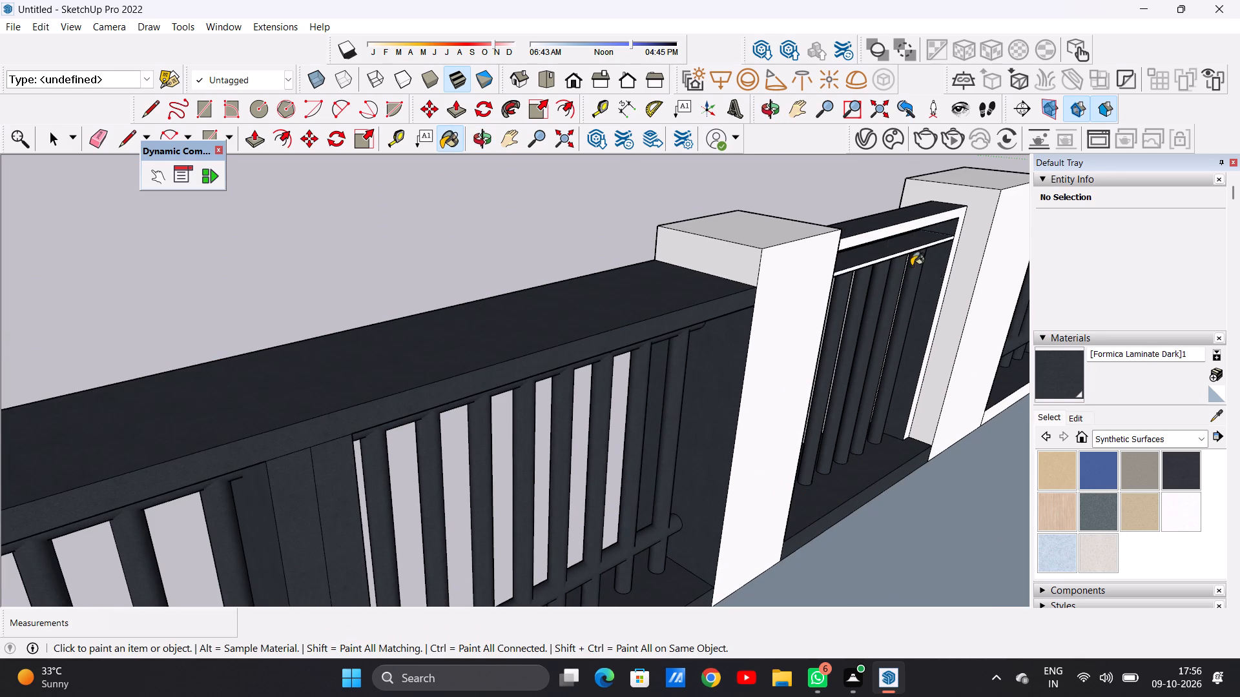
{"action": "scroll", "coordinate": [911, 266], "scroll_direction": "up", "scroll_amount": 3}
{"action": "scroll", "coordinate": [851, 238], "scroll_direction": "up", "scroll_amount": 5}
{"action": "left_click", "coordinate": [803, 220]}
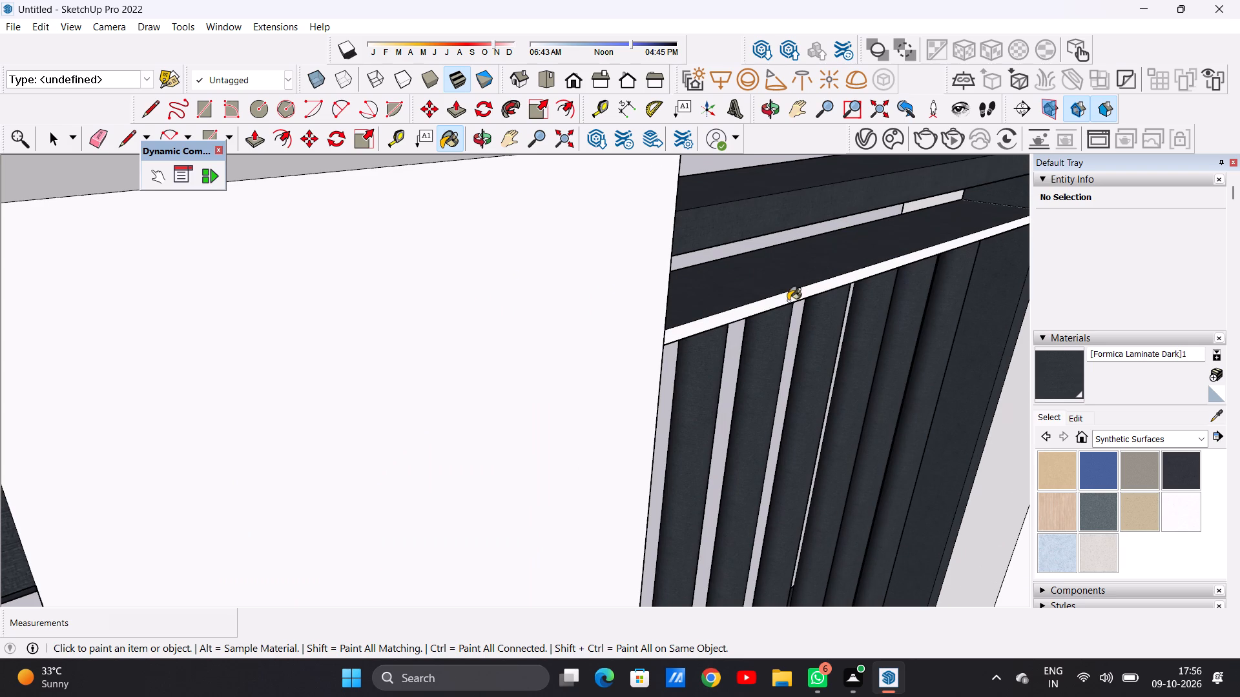
{"action": "left_click", "coordinate": [772, 305]}
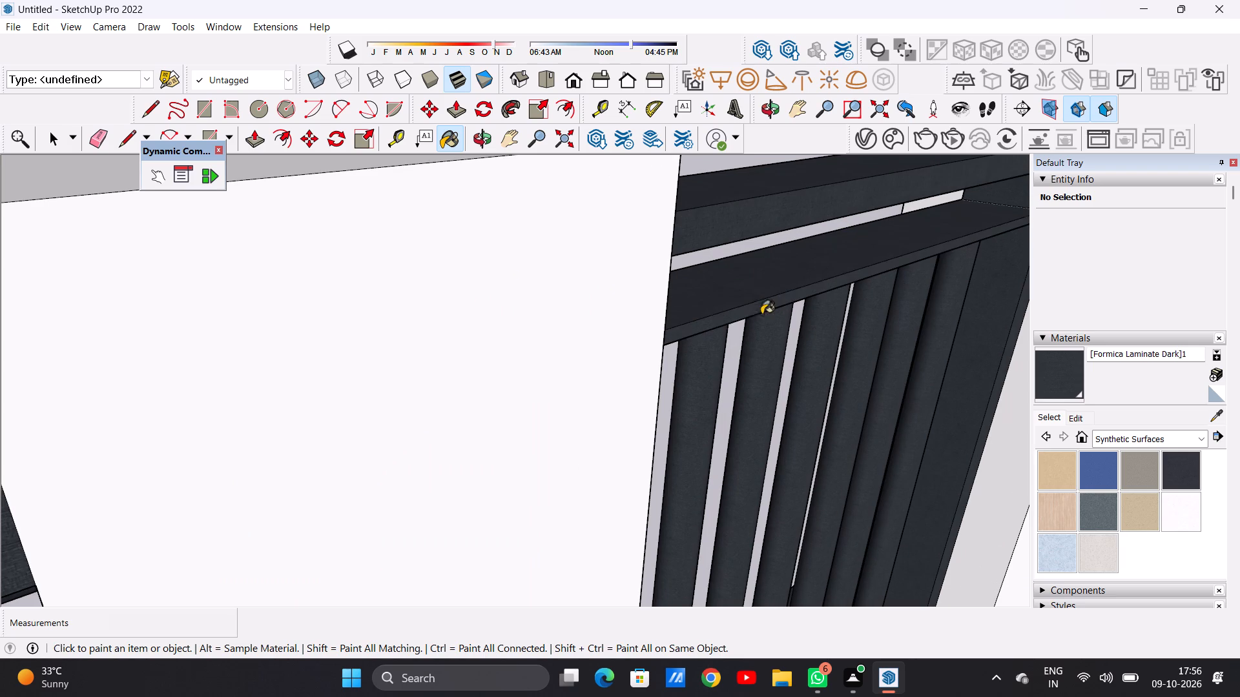
{"action": "scroll", "coordinate": [718, 334], "scroll_direction": "down", "scroll_amount": 20}
{"action": "scroll", "coordinate": [718, 334], "scroll_direction": "down", "scroll_amount": 2}
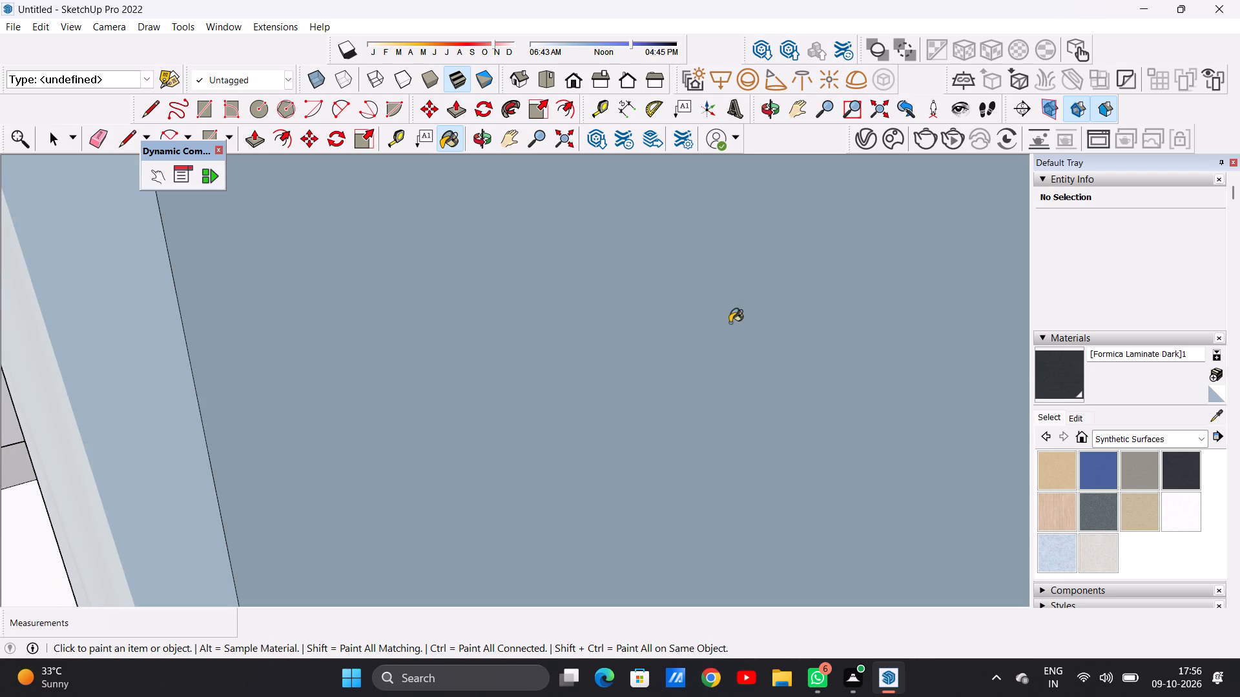
Paint the house-side face of the long fence panel's base curb with Formica Laminate Dark.
{"action": "scroll", "coordinate": [751, 327], "scroll_direction": "down", "scroll_amount": 8}
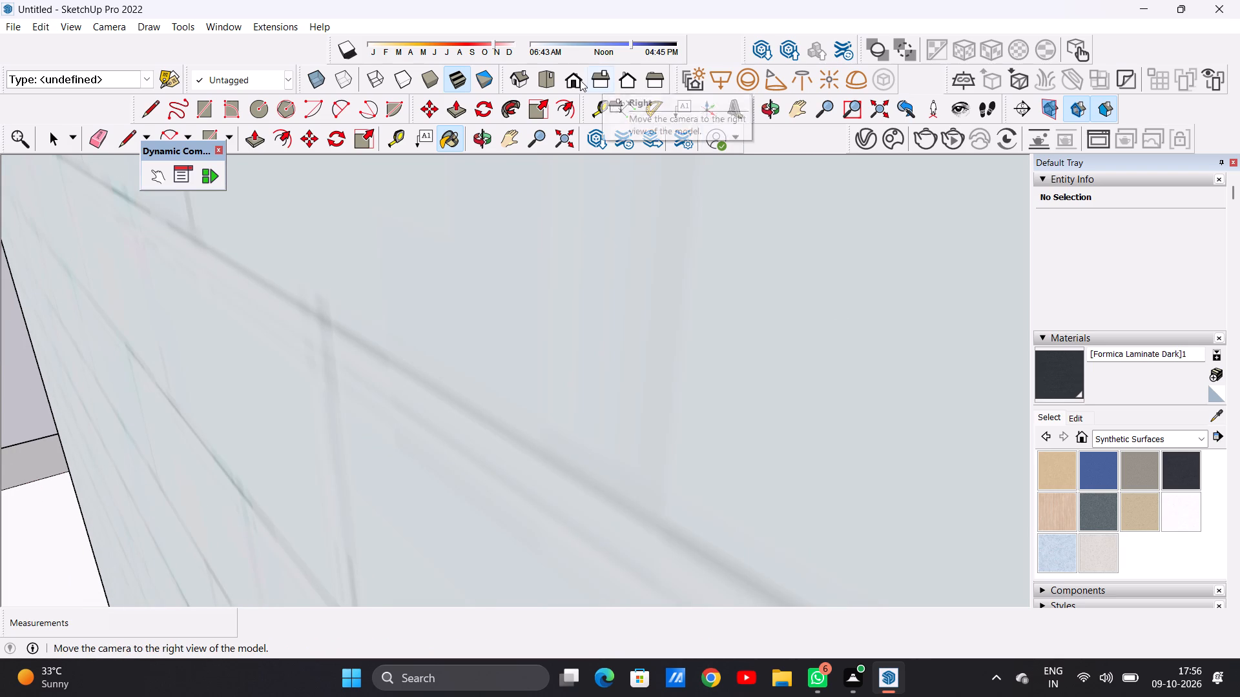
{"action": "left_click", "coordinate": [577, 80]}
{"action": "scroll", "coordinate": [756, 405], "scroll_direction": "down", "scroll_amount": 13}
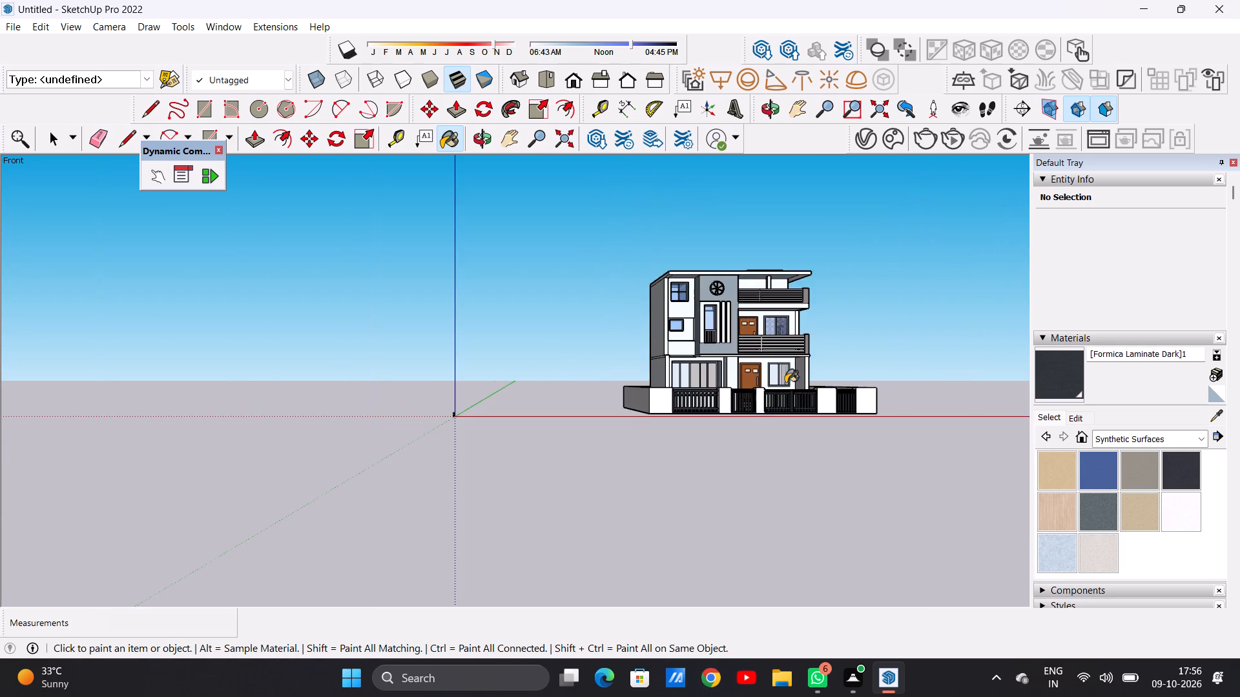
{"action": "middle_click_drag", "start_coordinate": [775, 393], "coordinate": [422, 450]}
{"action": "scroll", "coordinate": [555, 430], "scroll_direction": "up", "scroll_amount": 8}
{"action": "middle_click_drag", "start_coordinate": [666, 431], "coordinate": [553, 447]}
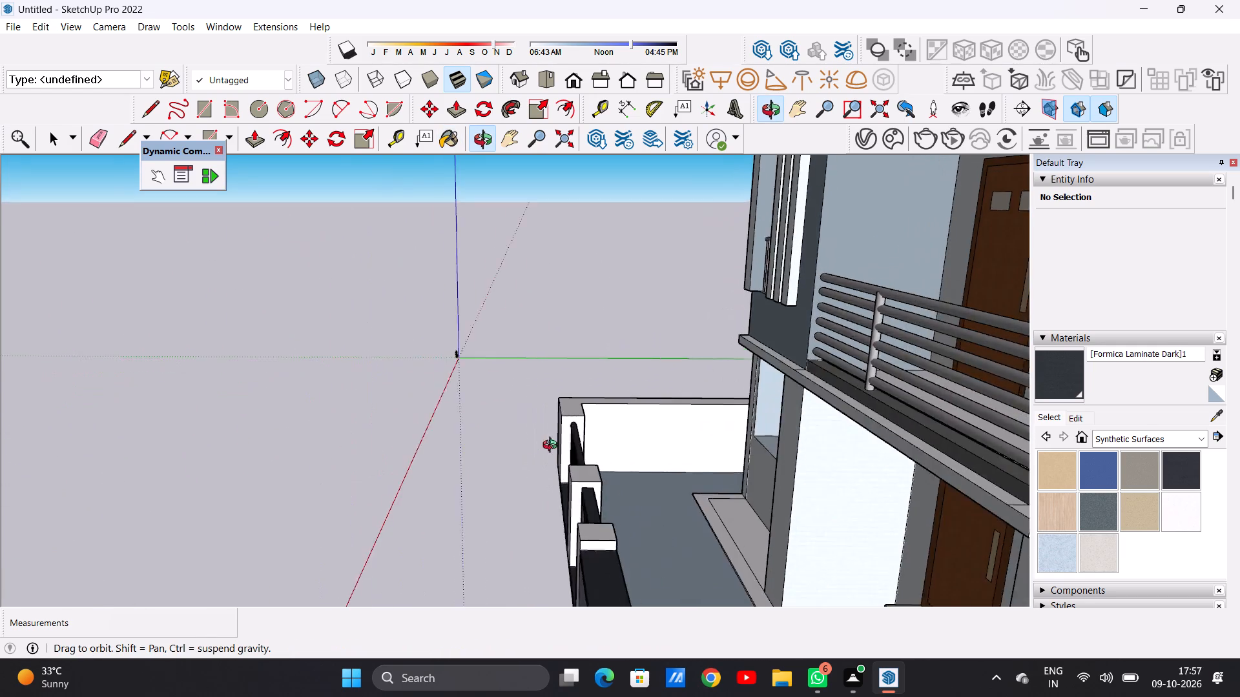
{"action": "middle_click_drag", "start_coordinate": [553, 447], "coordinate": [497, 447]}
{"action": "scroll", "coordinate": [619, 495], "scroll_direction": "up", "scroll_amount": 14}
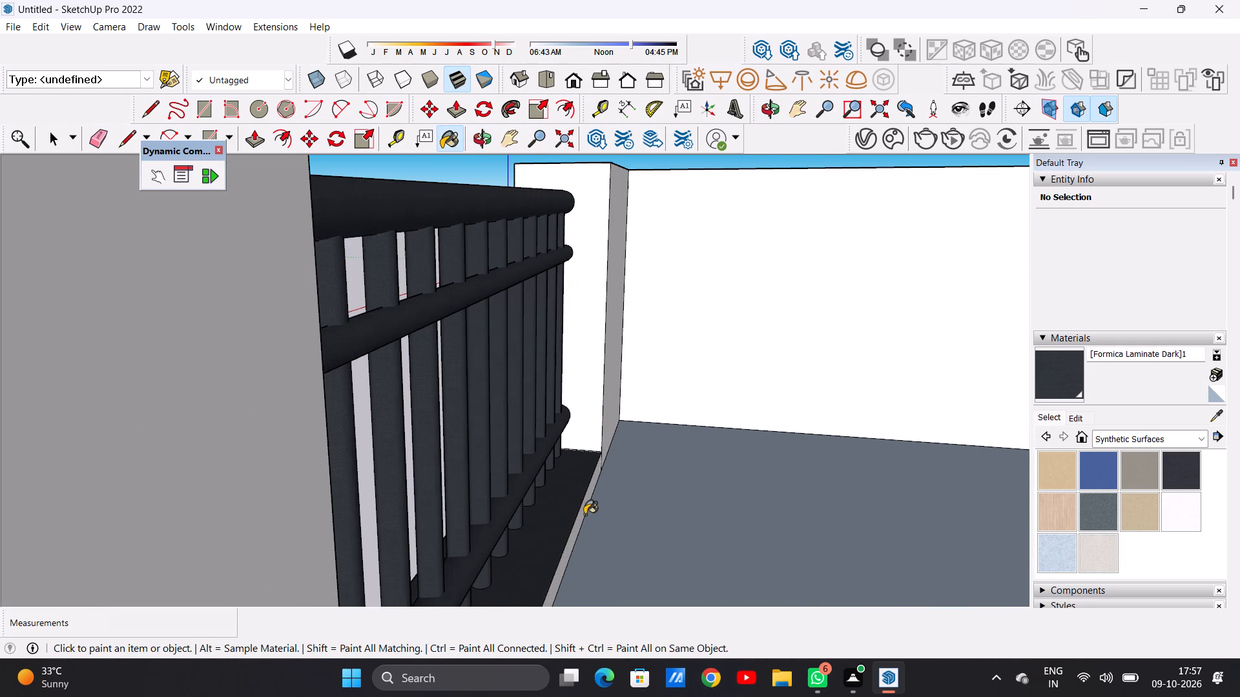
{"action": "left_click", "coordinate": [573, 530]}
{"action": "scroll", "coordinate": [577, 540], "scroll_direction": "down", "scroll_amount": 1}
{"action": "scroll", "coordinate": [577, 540], "scroll_direction": "up", "scroll_amount": 5}
{"action": "left_click", "coordinate": [571, 540]}
{"action": "scroll", "coordinate": [663, 501], "scroll_direction": "down", "scroll_amount": 3}
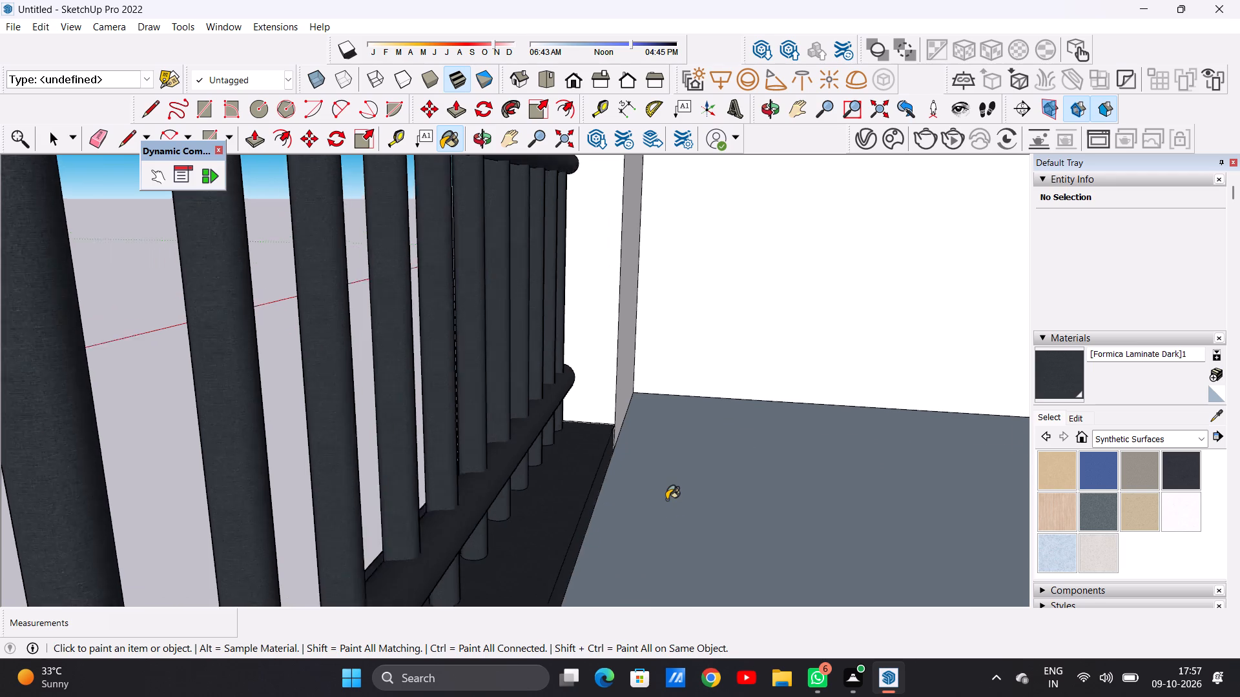
Examine the painted fence panels, gates and pillars of the boundary wall from the side and front of the house.
{"action": "scroll", "coordinate": [666, 500], "scroll_direction": "down", "scroll_amount": 9}
{"action": "scroll", "coordinate": [670, 492], "scroll_direction": "up", "scroll_amount": 1}
{"action": "scroll", "coordinate": [666, 482], "scroll_direction": "down", "scroll_amount": 17}
{"action": "middle_click_drag", "start_coordinate": [669, 525], "coordinate": [595, 514]}
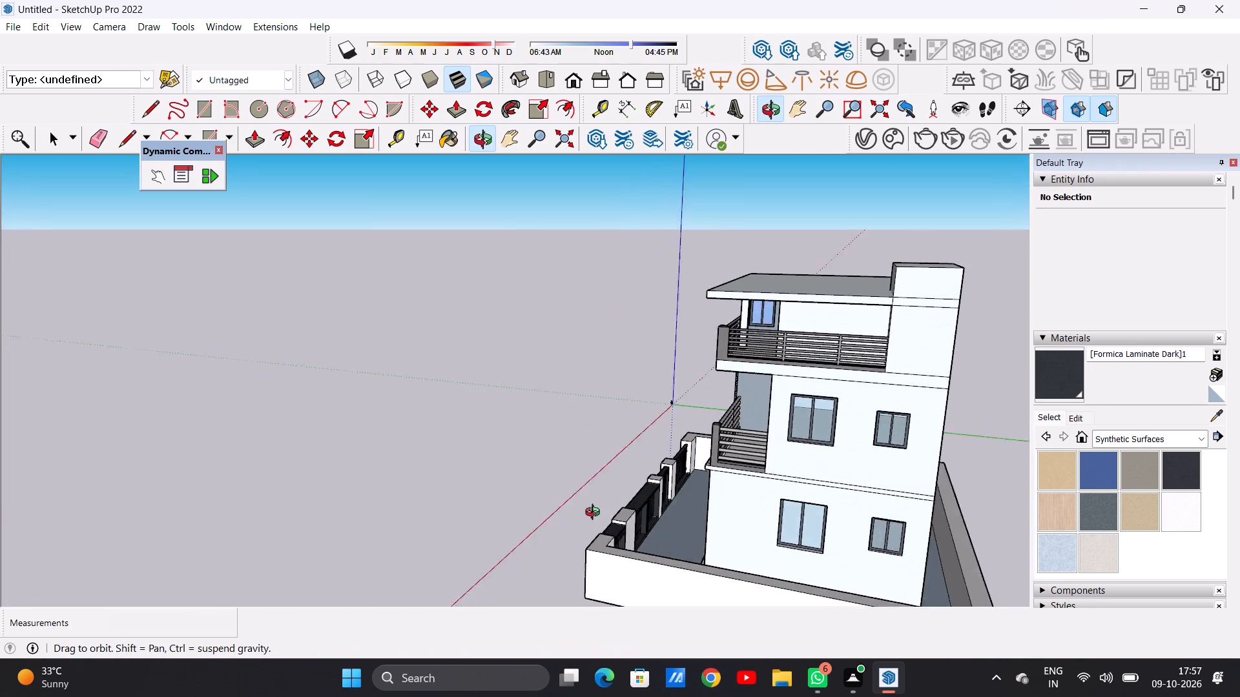
{"action": "middle_click_drag", "start_coordinate": [595, 514], "coordinate": [947, 521]}
{"action": "middle_click_drag", "start_coordinate": [646, 520], "coordinate": [833, 487]}
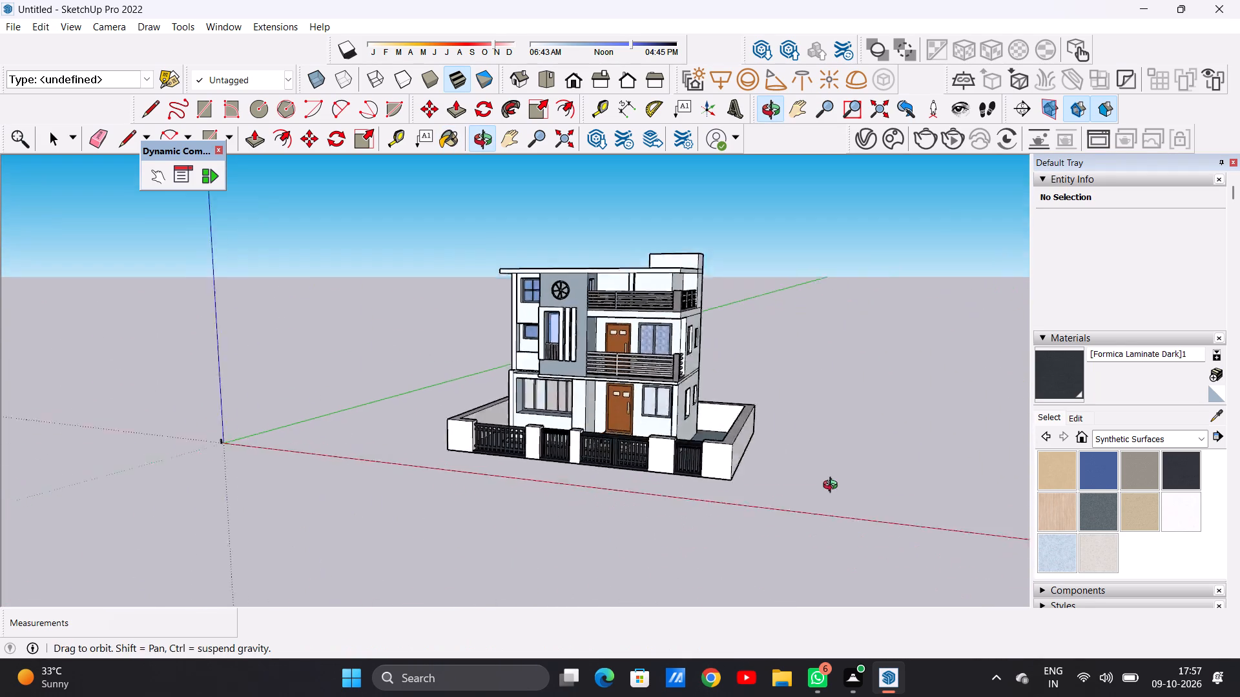
{"action": "middle_click_drag", "start_coordinate": [833, 487], "coordinate": [903, 469]}
{"action": "scroll", "coordinate": [595, 465], "scroll_direction": "up", "scroll_amount": 10}
{"action": "scroll", "coordinate": [493, 465], "scroll_direction": "down", "scroll_amount": 7}
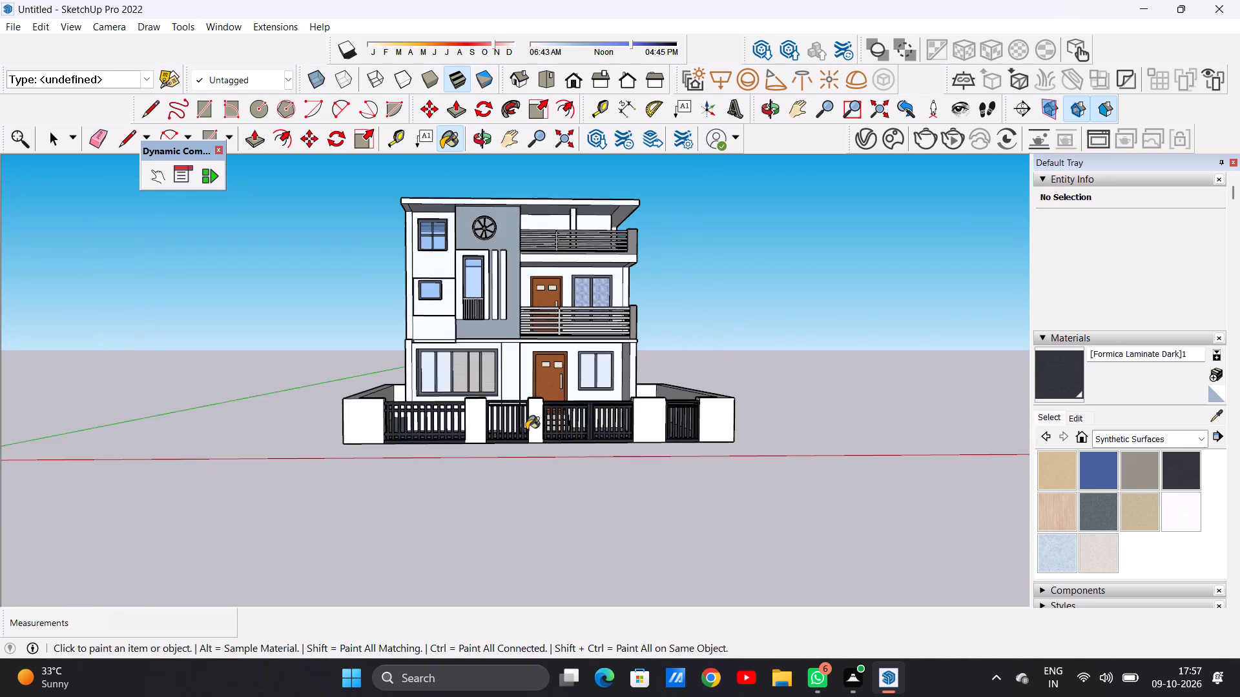
{"action": "middle_click_drag", "start_coordinate": [530, 419], "coordinate": [528, 563]}
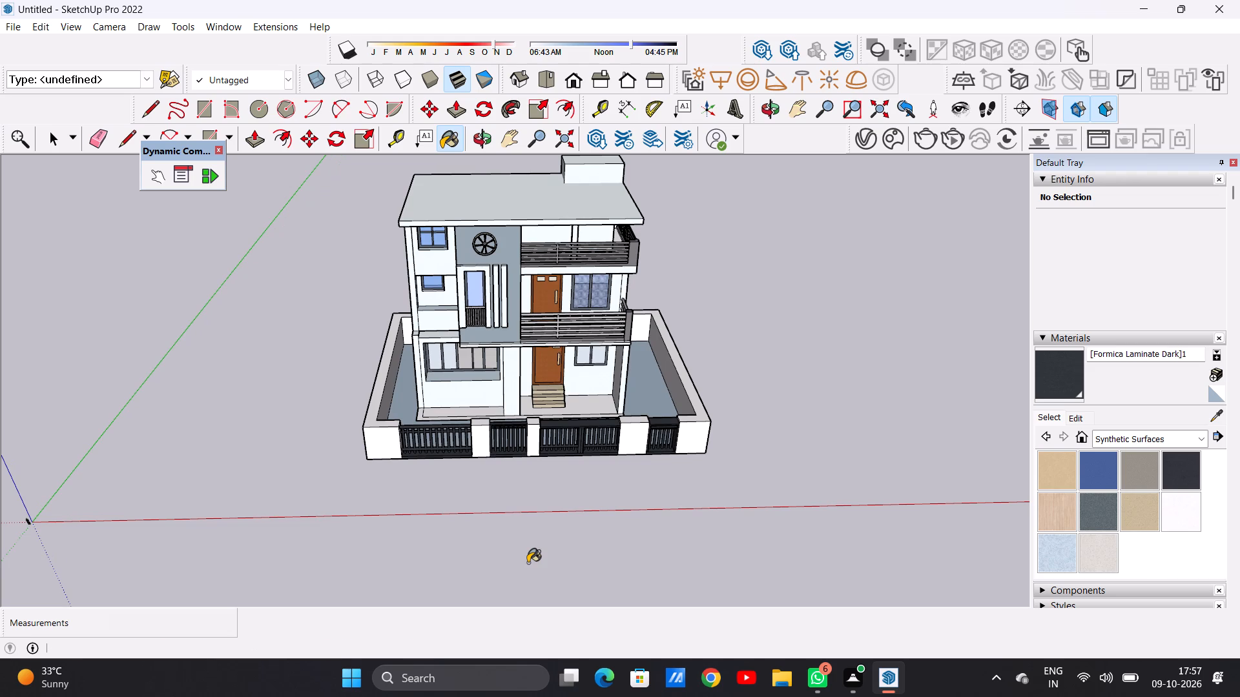
{"action": "key", "text": "space"}
{"action": "scroll", "coordinate": [498, 483], "scroll_direction": "up", "scroll_amount": 12}
{"action": "middle_click_drag", "start_coordinate": [473, 434], "coordinate": [485, 355]}
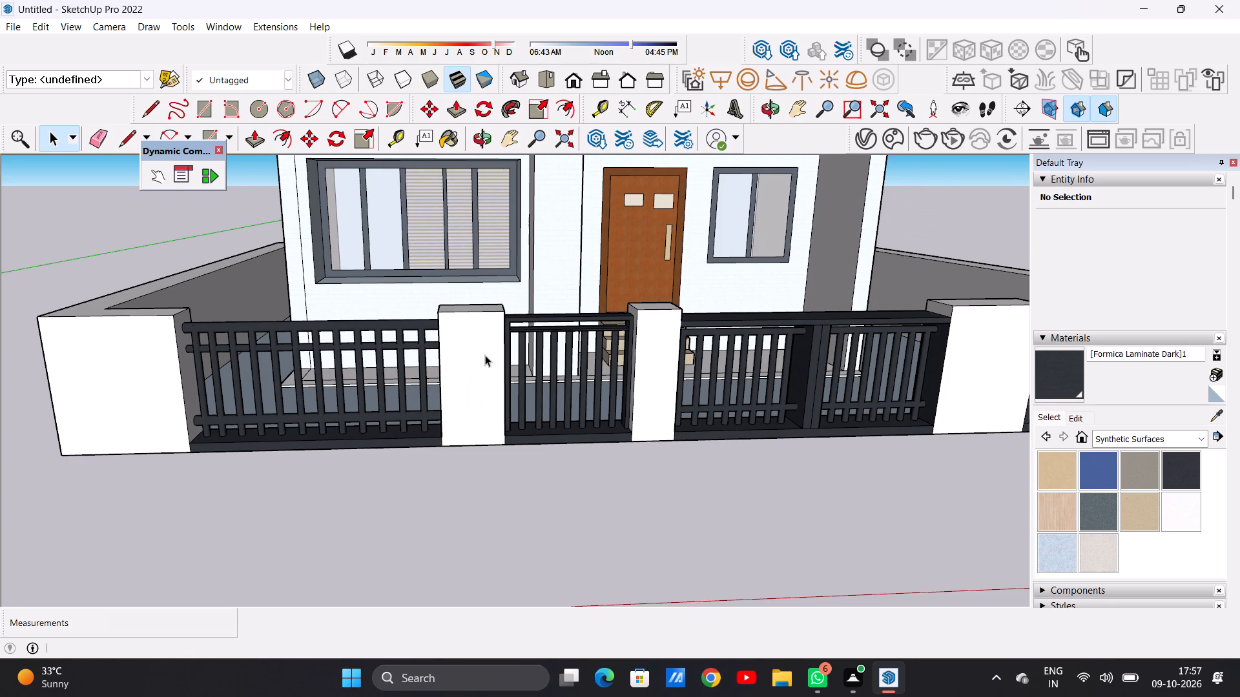
{"action": "scroll", "coordinate": [491, 359], "scroll_direction": "down", "scroll_amount": 4}
{"action": "middle_click_drag", "start_coordinate": [411, 432], "coordinate": [408, 399]}
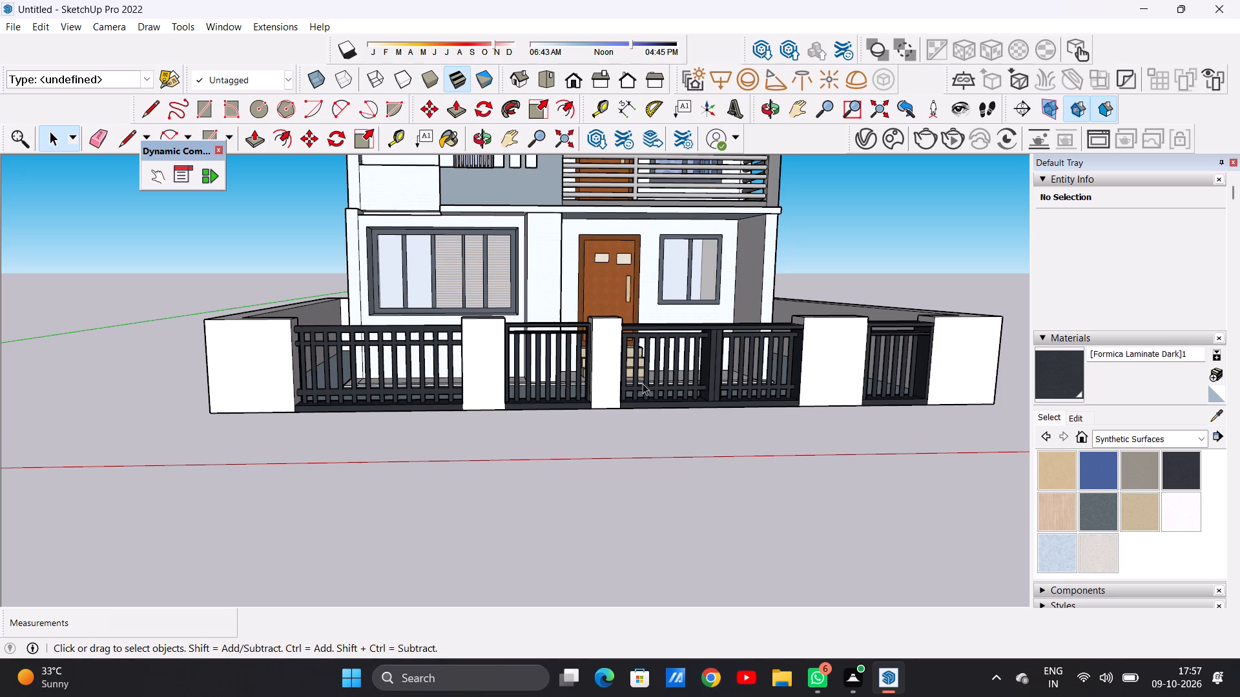
{"action": "scroll", "coordinate": [653, 403], "scroll_direction": "down", "scroll_amount": 4}
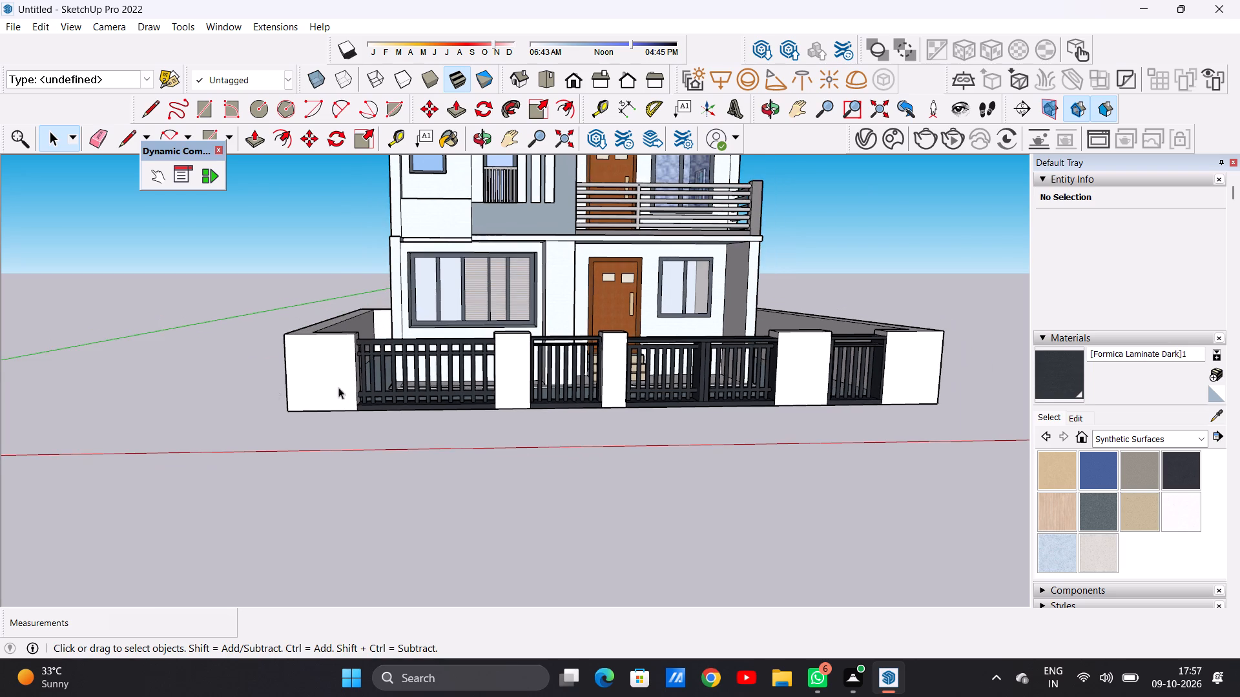
Draw a rectangle of about 43.5 ft² on the upper front face of the wide end pillar beside the long fence panel.
{"action": "scroll", "coordinate": [444, 387], "scroll_direction": "up", "scroll_amount": 4}
{"action": "middle_click_drag", "start_coordinate": [333, 351], "coordinate": [336, 314]}
{"action": "scroll", "coordinate": [268, 343], "scroll_direction": "up", "scroll_amount": 3}
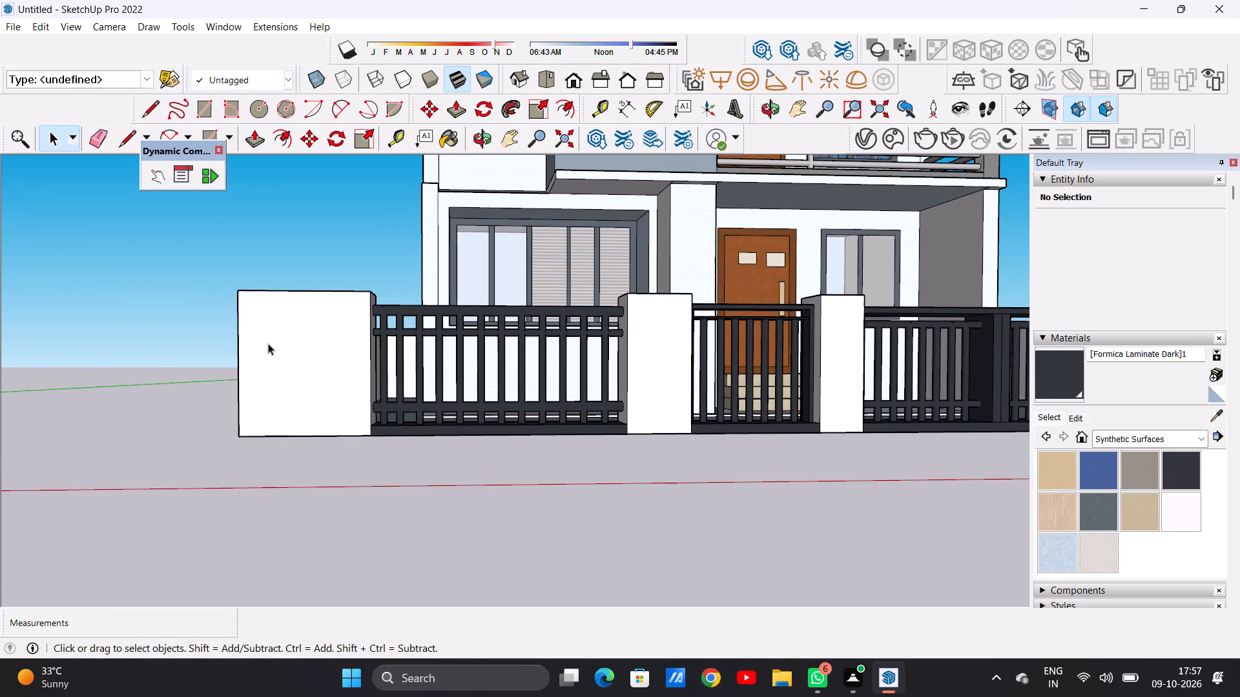
{"action": "key", "text": "r"}
{"action": "scroll", "coordinate": [308, 337], "scroll_direction": "up", "scroll_amount": 3}
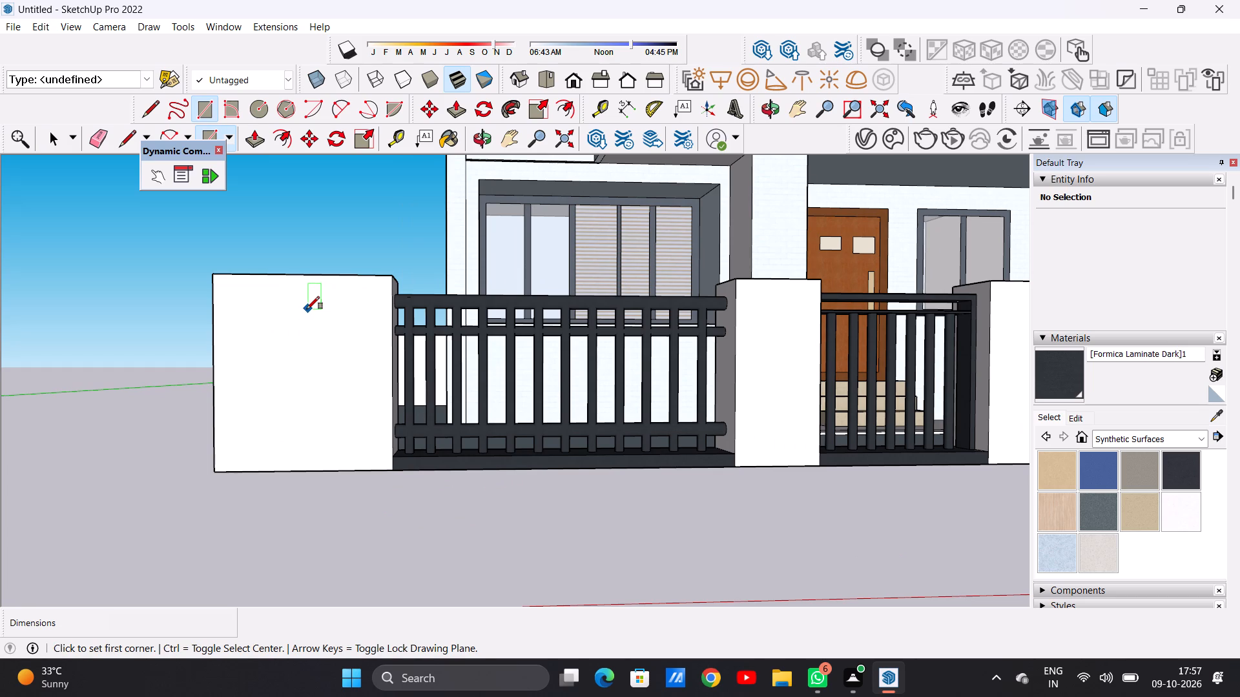
{"action": "left_click", "coordinate": [307, 309]}
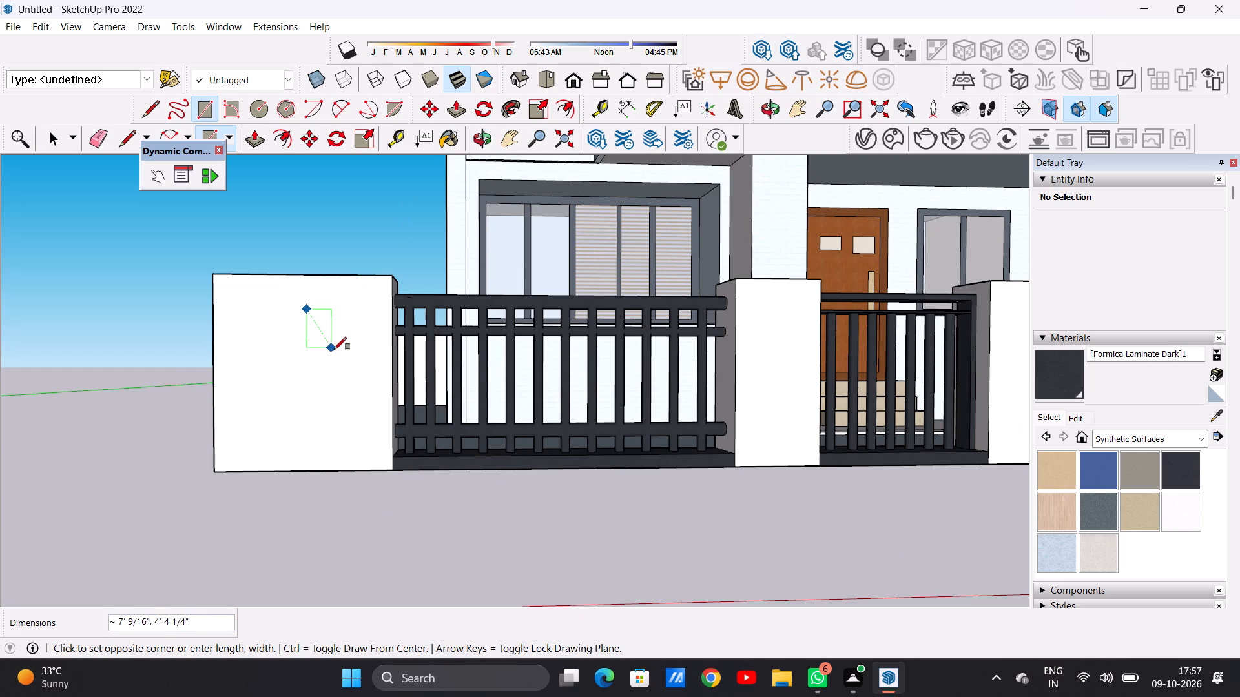
{"action": "left_click", "coordinate": [341, 348]}
{"action": "key", "text": "space"}
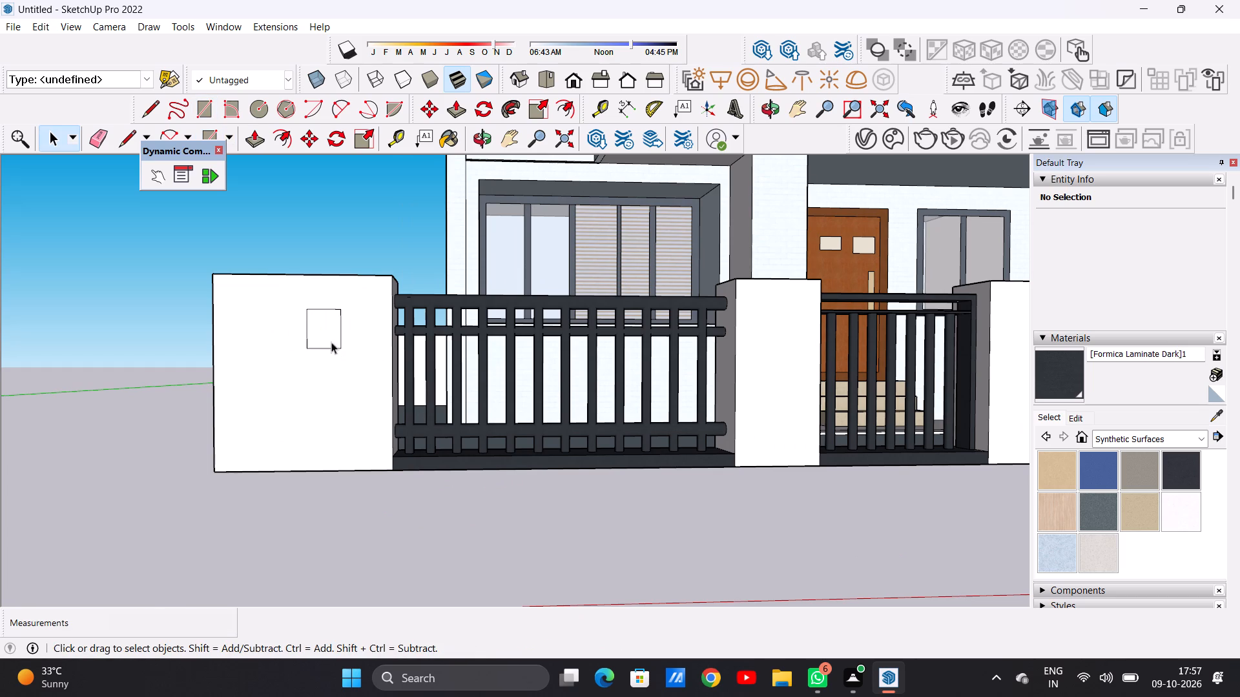
Copy the rectangle horizontally onto the front face of the pillar at the other end of the long fence panel.
{"action": "double_click", "coordinate": [318, 334]}
{"action": "key", "text": "m"}
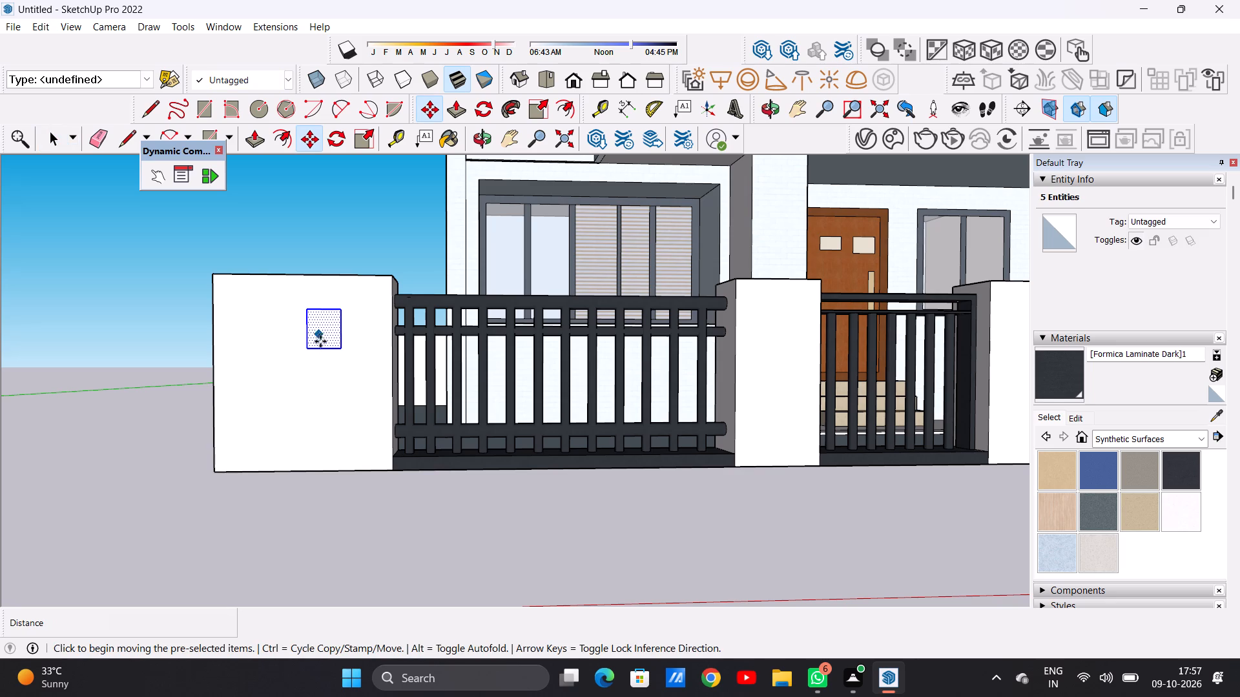
{"action": "left_click", "coordinate": [340, 345]}
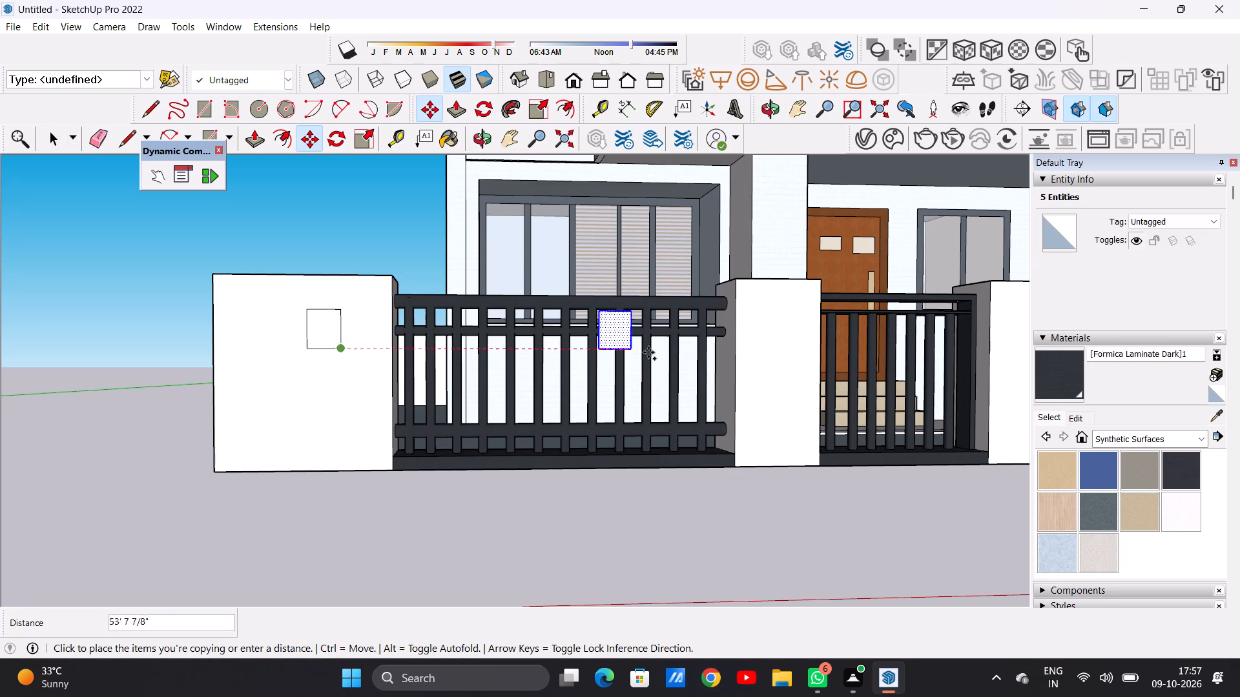
{"action": "left_click", "coordinate": [791, 341]}
Copy the rectangle 49' 1/4" along the wall onto the narrow pillar beside the double panel.
{"action": "scroll", "coordinate": [734, 346], "scroll_direction": "down", "scroll_amount": 2}
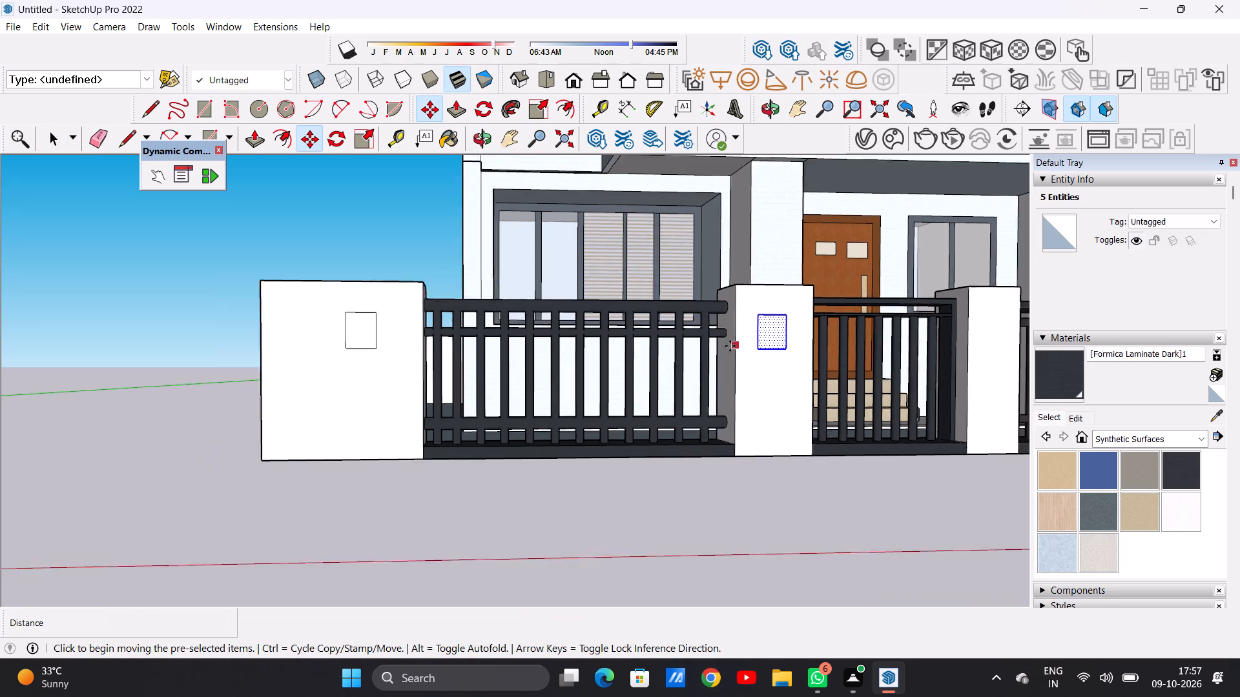
{"action": "scroll", "coordinate": [730, 346], "scroll_direction": "down", "scroll_amount": 8}
{"action": "scroll", "coordinate": [756, 355], "scroll_direction": "up", "scroll_amount": 17}
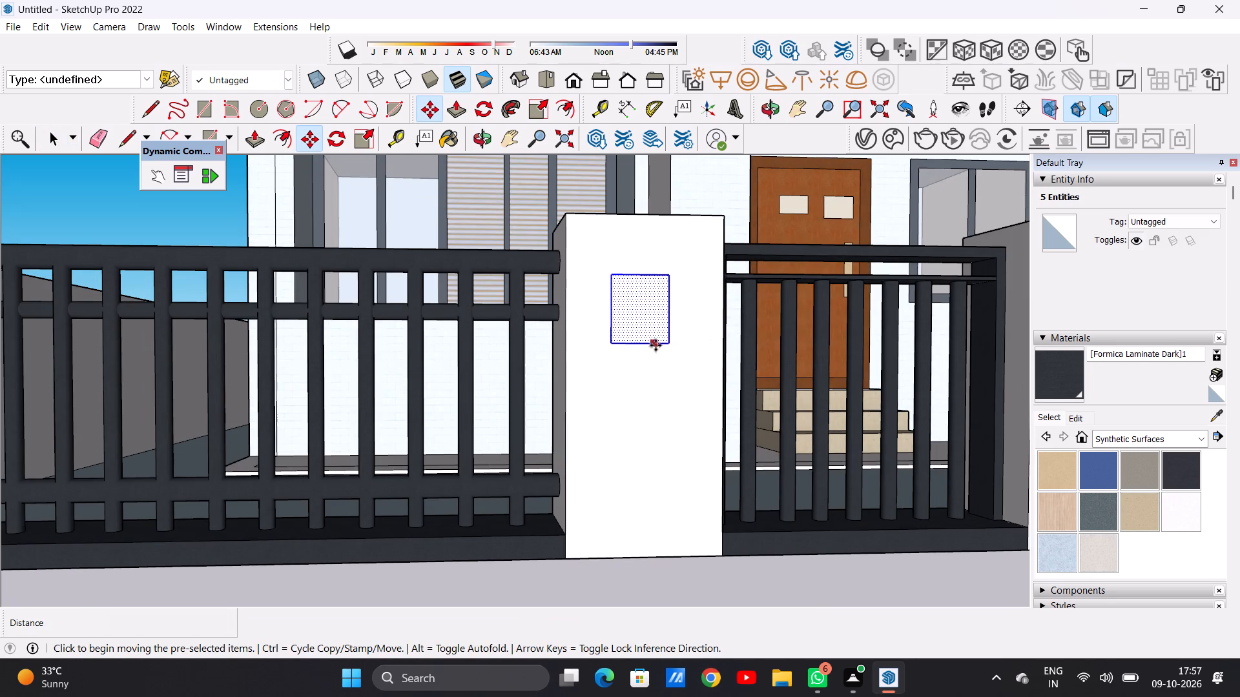
{"action": "left_click", "coordinate": [670, 345]}
{"action": "scroll", "coordinate": [681, 348], "scroll_direction": "down", "scroll_amount": 6}
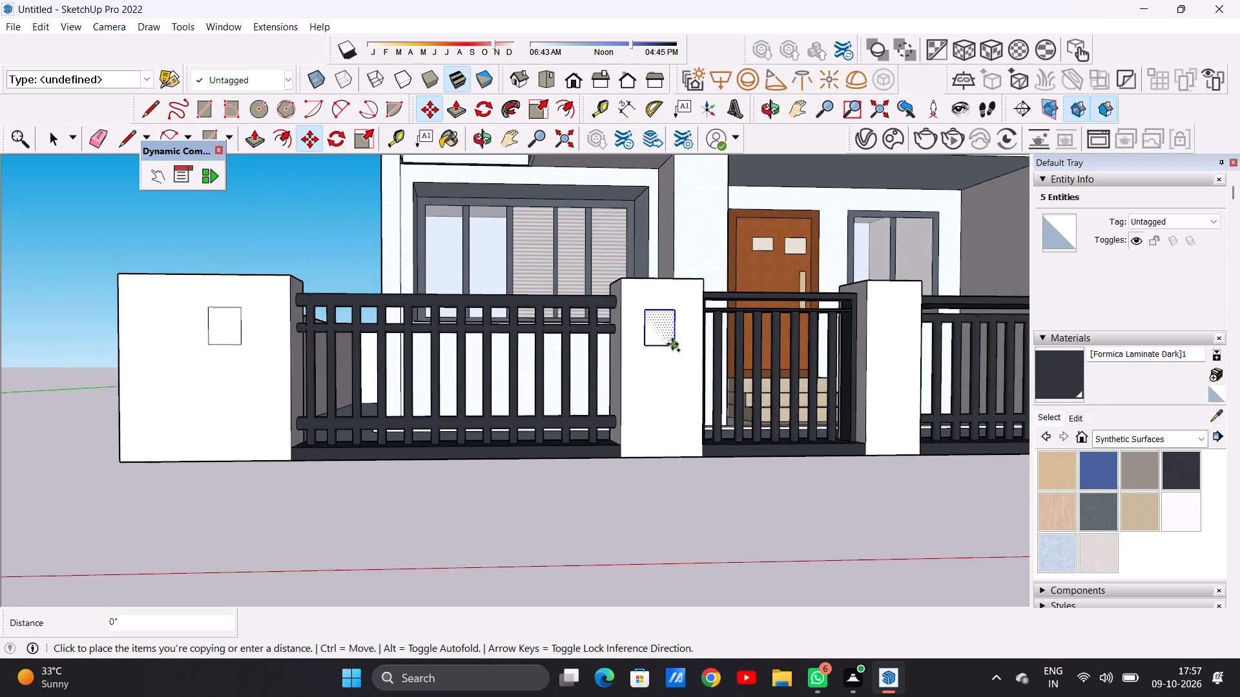
{"action": "scroll", "coordinate": [672, 344], "scroll_direction": "down", "scroll_amount": 4}
{"action": "scroll", "coordinate": [843, 338], "scroll_direction": "up", "scroll_amount": 5}
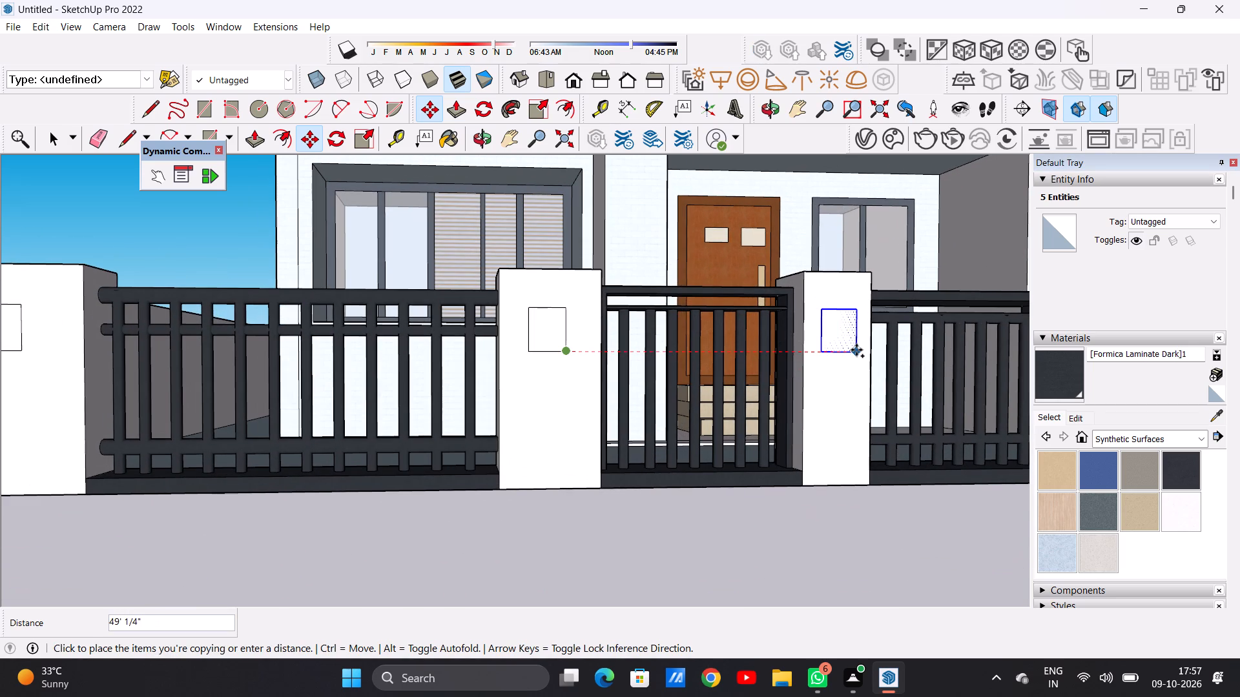
{"action": "left_click", "coordinate": [856, 350]}
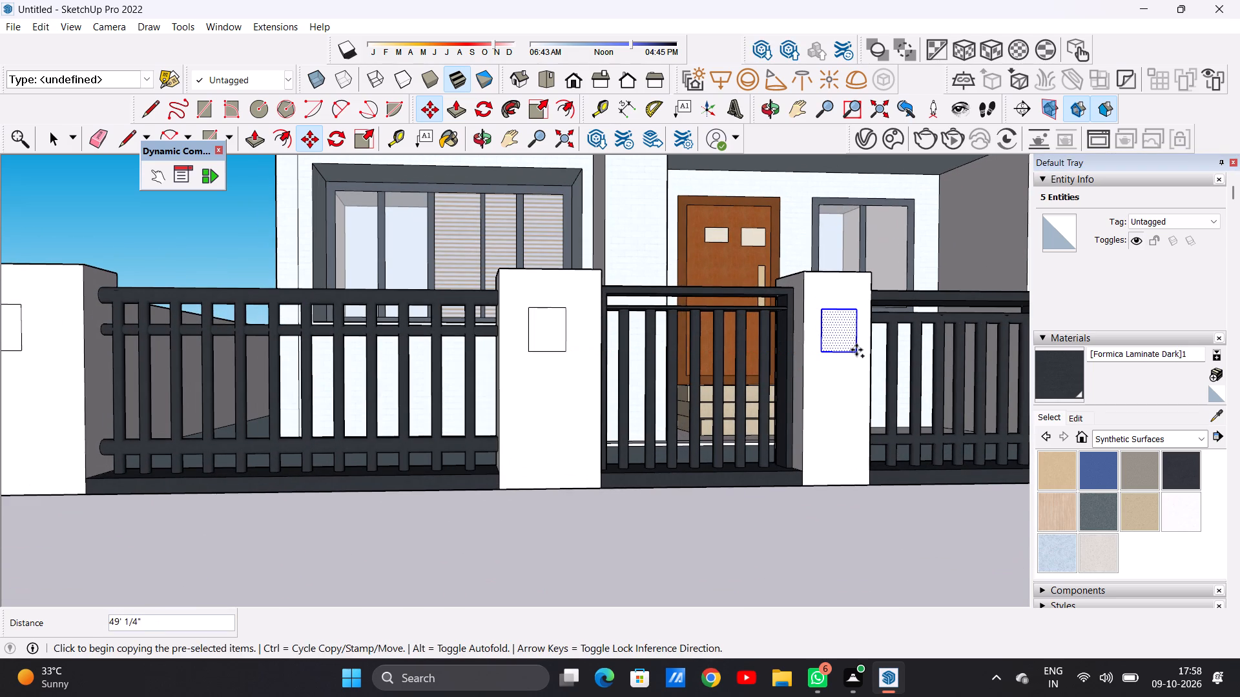
Copy the rectangle 91' 15/16" along the wall onto the wide pillar at the far end of the double panel.
{"action": "left_click", "coordinate": [856, 350]}
{"action": "scroll", "coordinate": [857, 350], "scroll_direction": "down", "scroll_amount": 15}
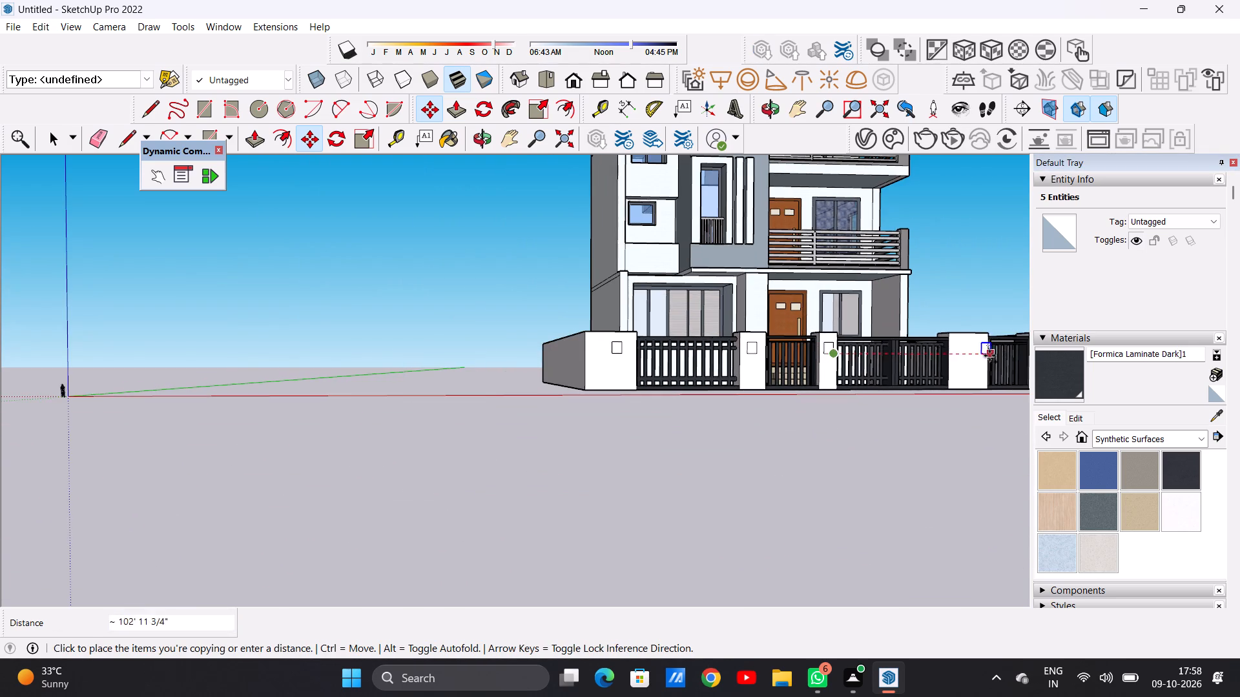
{"action": "scroll", "coordinate": [984, 356], "scroll_direction": "up", "scroll_amount": 15}
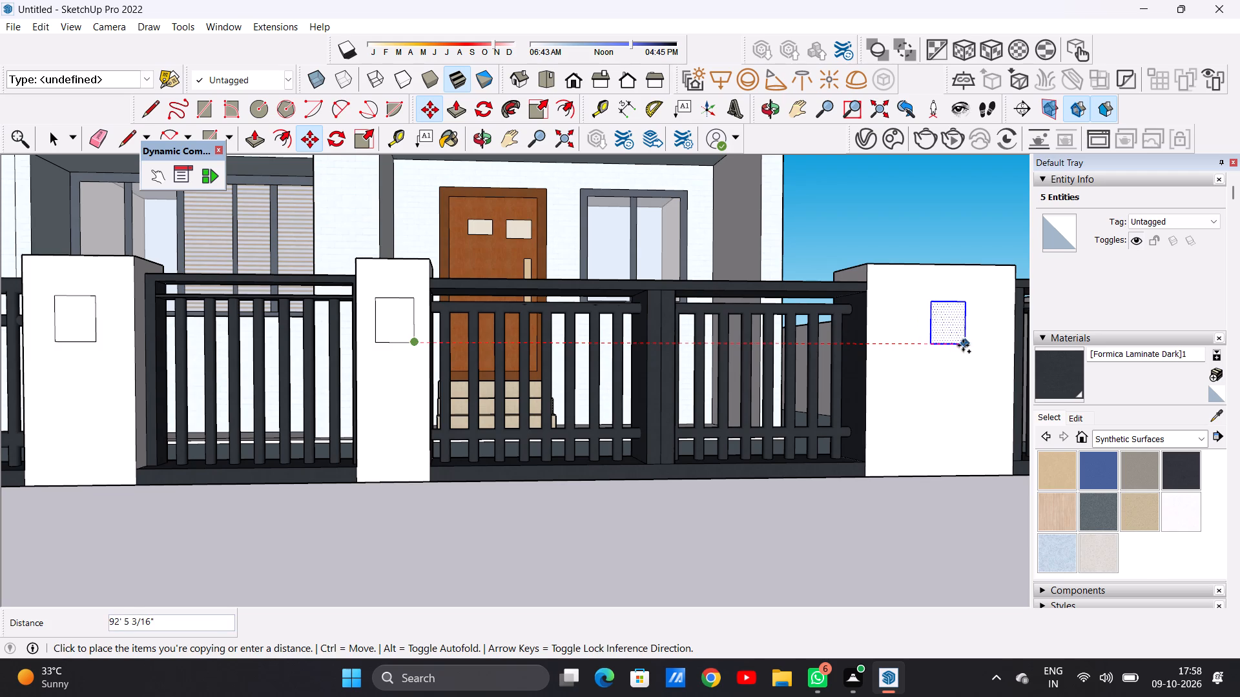
{"action": "left_click", "coordinate": [956, 349]}
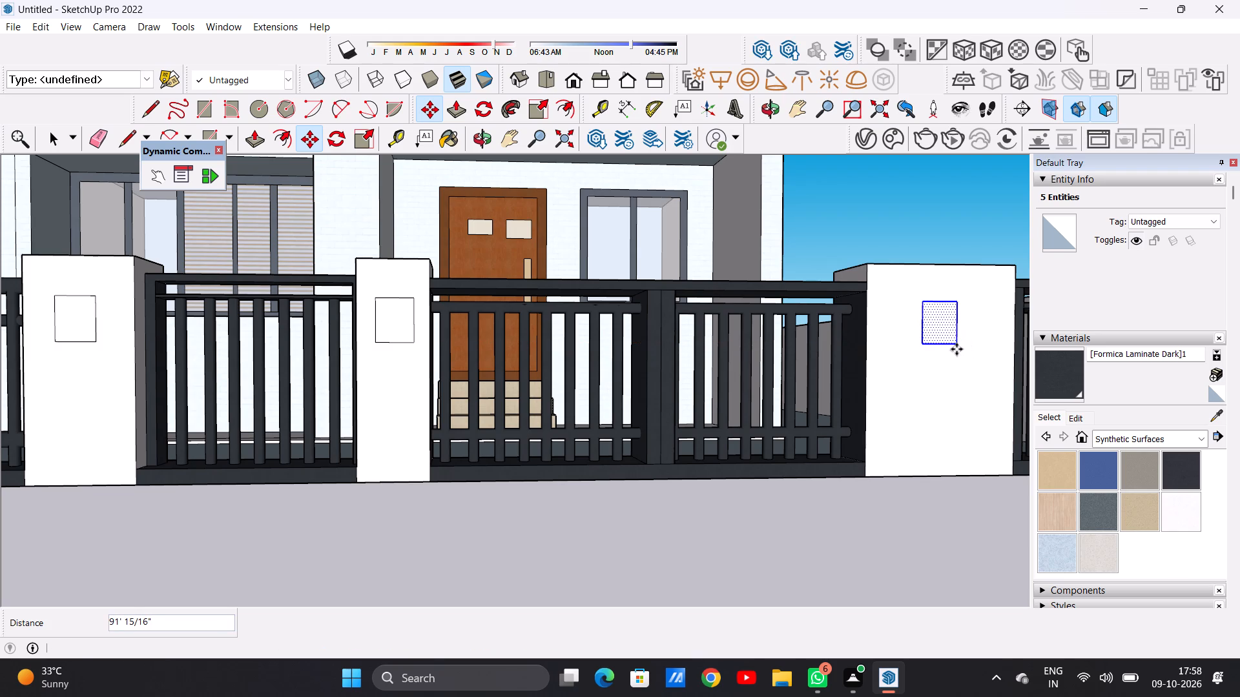
{"action": "key", "text": "space"}
{"action": "scroll", "coordinate": [726, 363], "scroll_direction": "down", "scroll_amount": 12}
{"action": "left_click", "coordinate": [774, 476]}
Push the rectangle on the wide pillar between the double panel and the narrow end panel inward by 1' 11 11/16".
{"action": "middle_click_drag", "start_coordinate": [760, 318], "coordinate": [722, 364]}
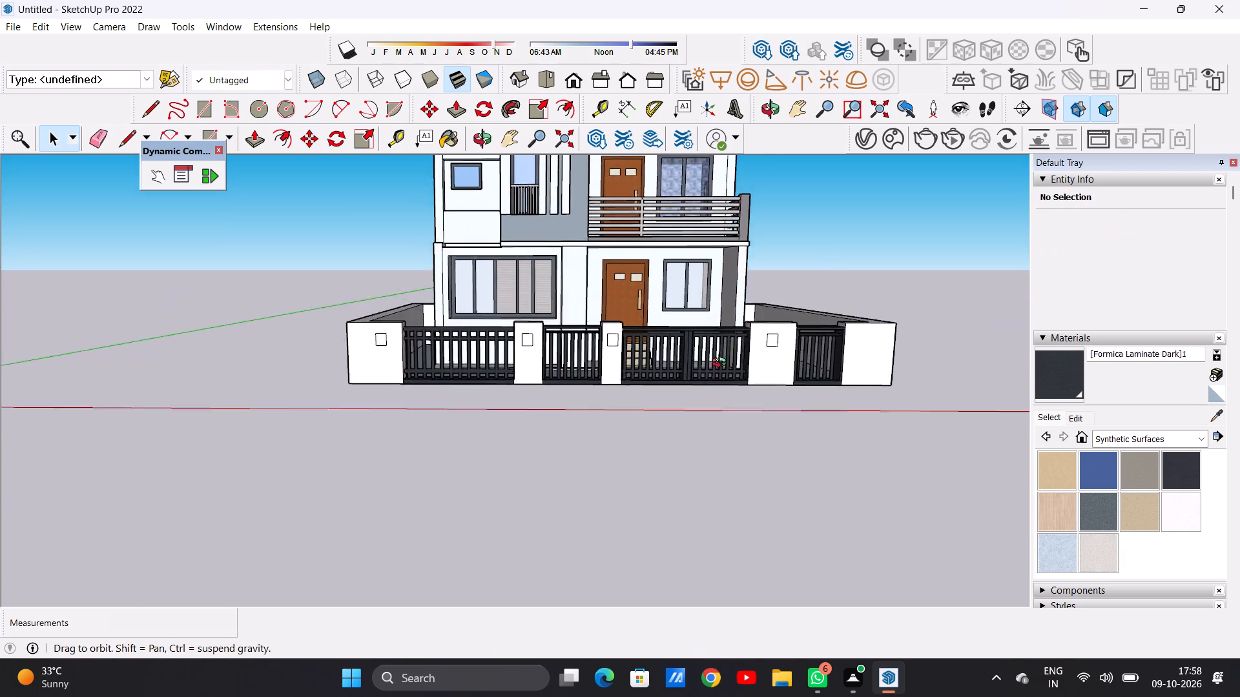
{"action": "middle_click_drag", "start_coordinate": [722, 364], "coordinate": [681, 376]}
{"action": "scroll", "coordinate": [794, 361], "scroll_direction": "up", "scroll_amount": 6}
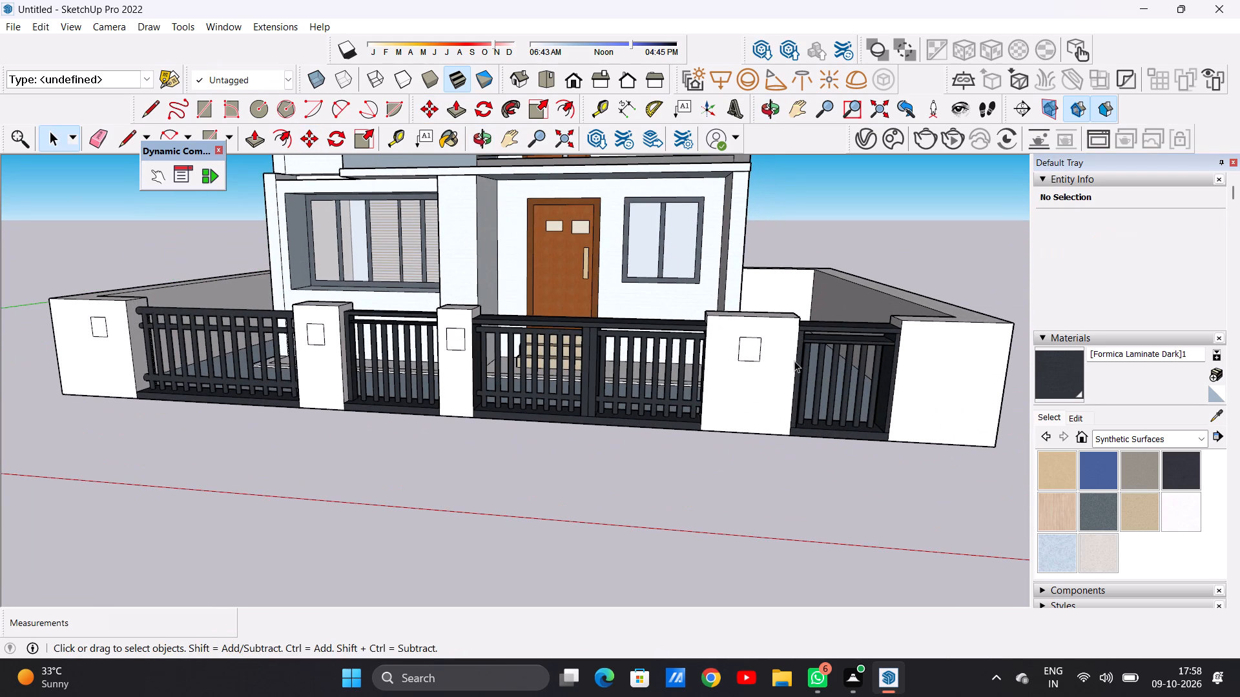
{"action": "scroll", "coordinate": [777, 357], "scroll_direction": "down", "scroll_amount": 4}
{"action": "middle_click_drag", "start_coordinate": [765, 368], "coordinate": [724, 323]}
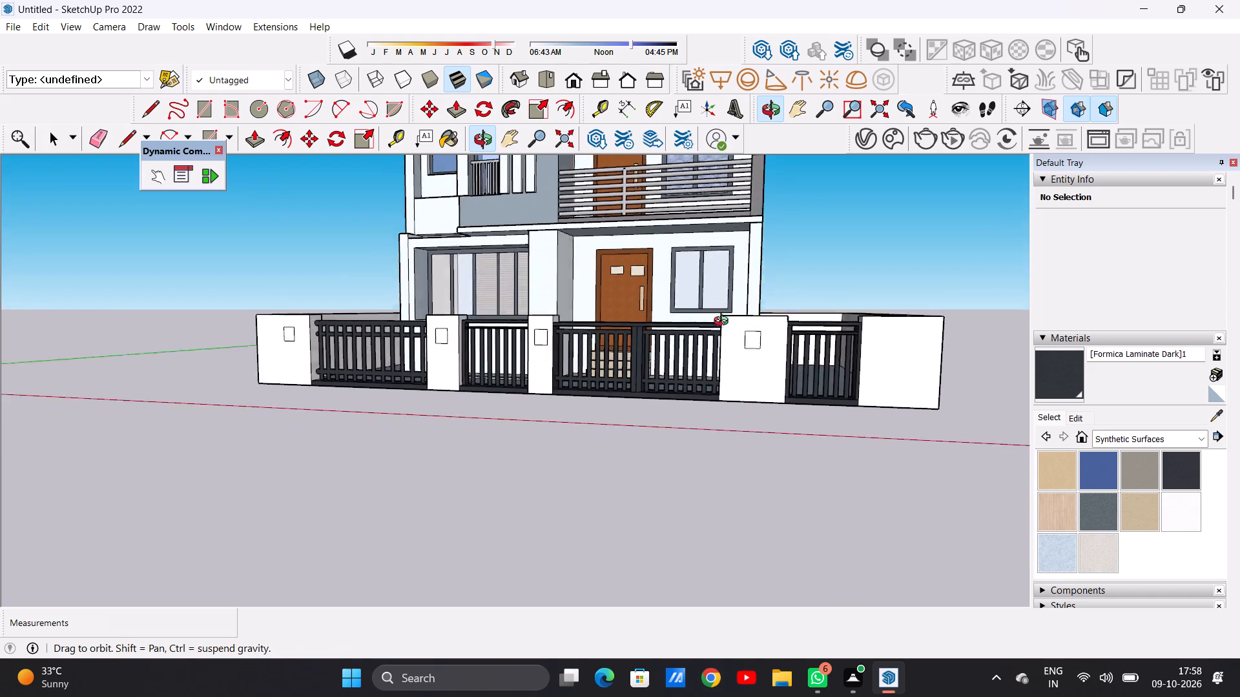
{"action": "middle_click_drag", "start_coordinate": [724, 323], "coordinate": [707, 316]}
{"action": "scroll", "coordinate": [754, 327], "scroll_direction": "up", "scroll_amount": 13}
{"action": "scroll", "coordinate": [742, 344], "scroll_direction": "down", "scroll_amount": 1}
{"action": "scroll", "coordinate": [742, 344], "scroll_direction": "up", "scroll_amount": 3}
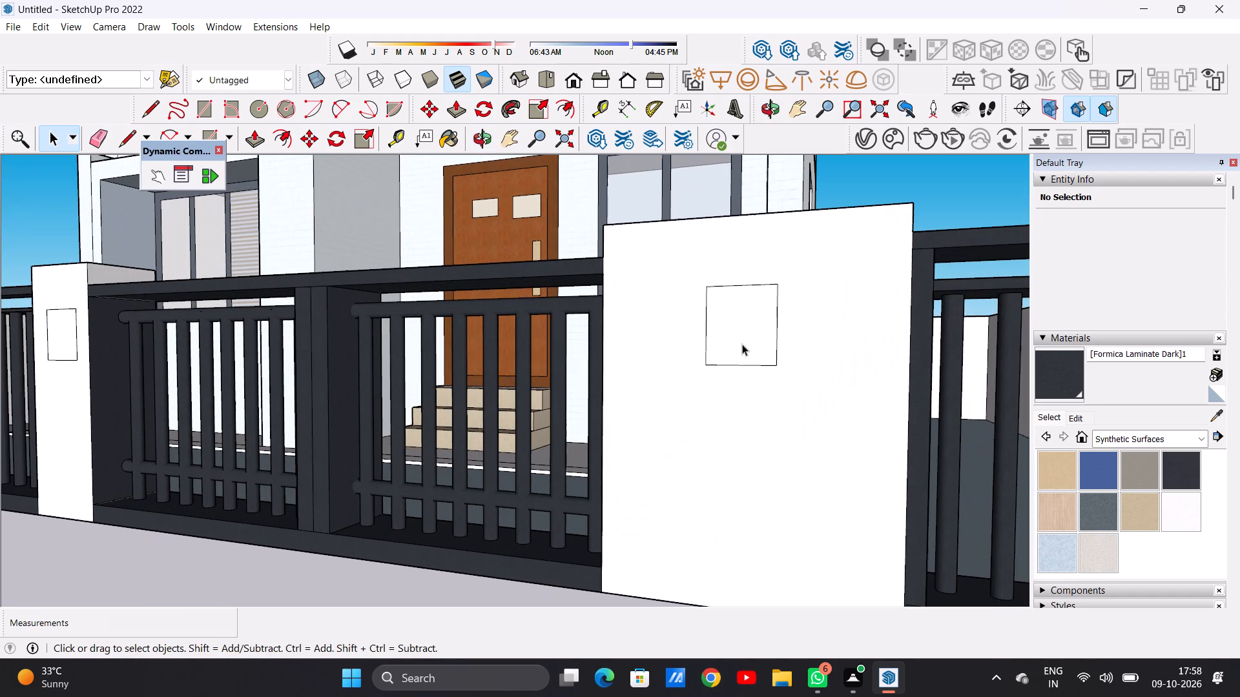
{"action": "scroll", "coordinate": [742, 344], "scroll_direction": "up", "scroll_amount": 1}
{"action": "key", "text": "p"}
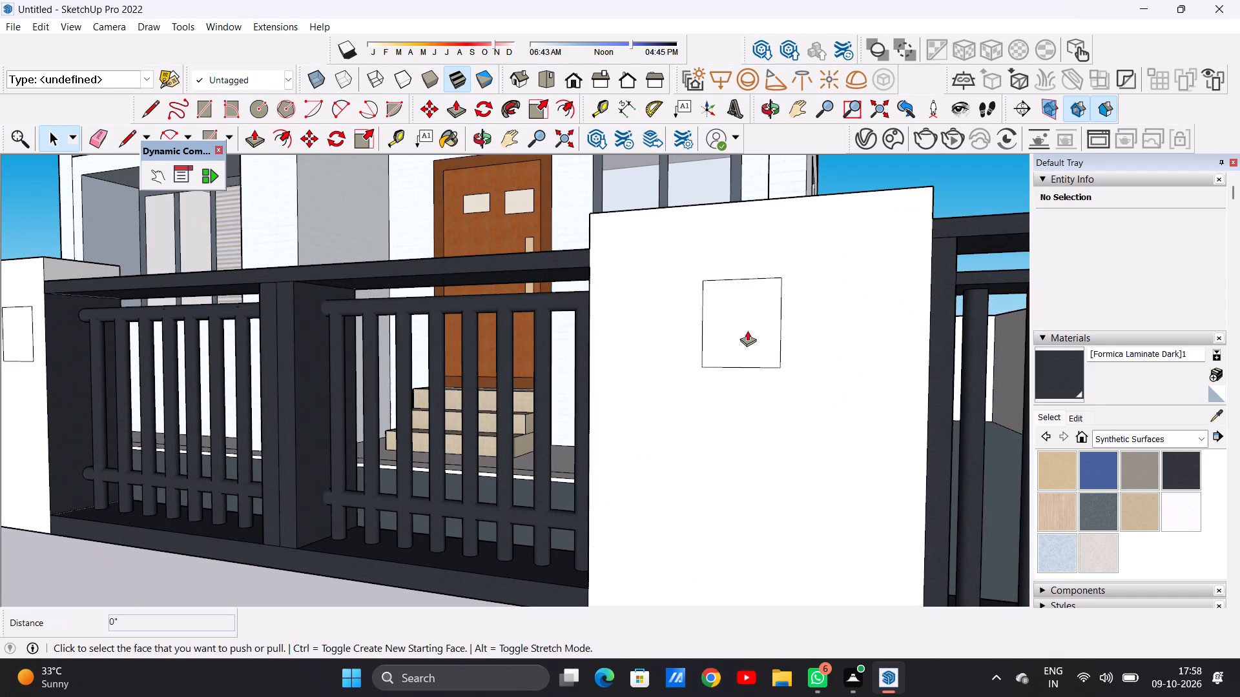
{"action": "left_click", "coordinate": [746, 321]}
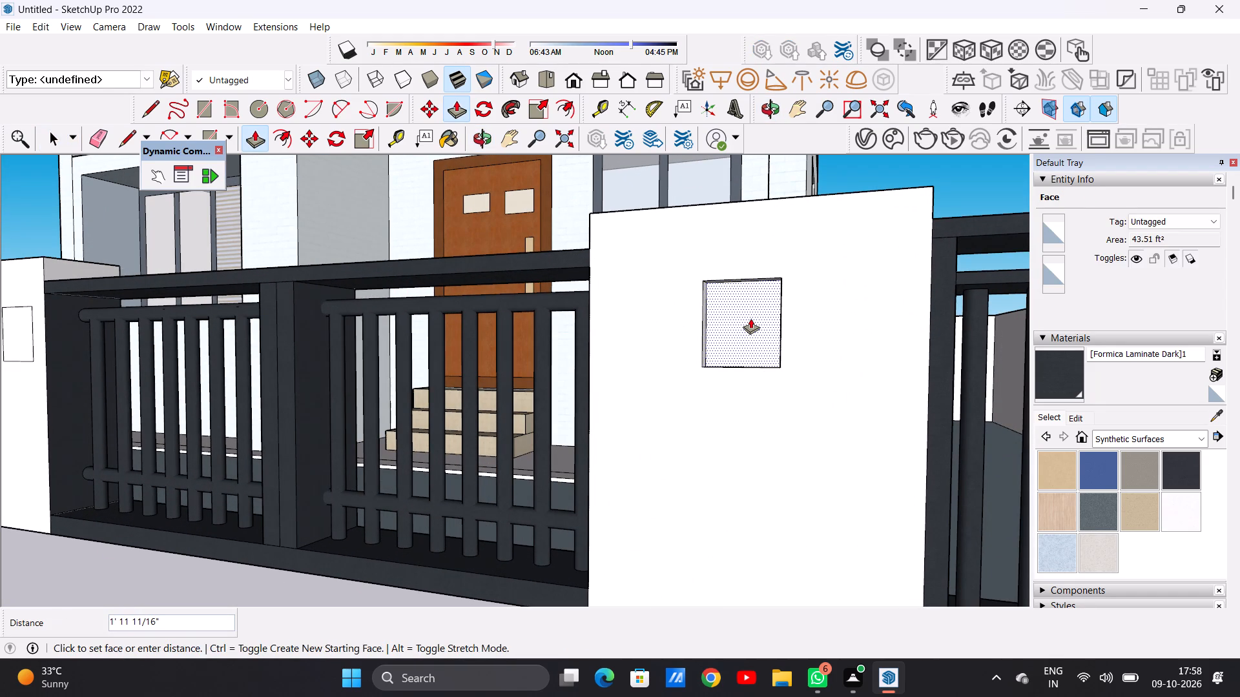
{"action": "left_click", "coordinate": [750, 318]}
Push the rectangle on the narrow pillar beside the double panel inward by about 7 3/4".
{"action": "scroll", "coordinate": [758, 374], "scroll_direction": "down", "scroll_amount": 9}
{"action": "scroll", "coordinate": [441, 350], "scroll_direction": "down", "scroll_amount": 4}
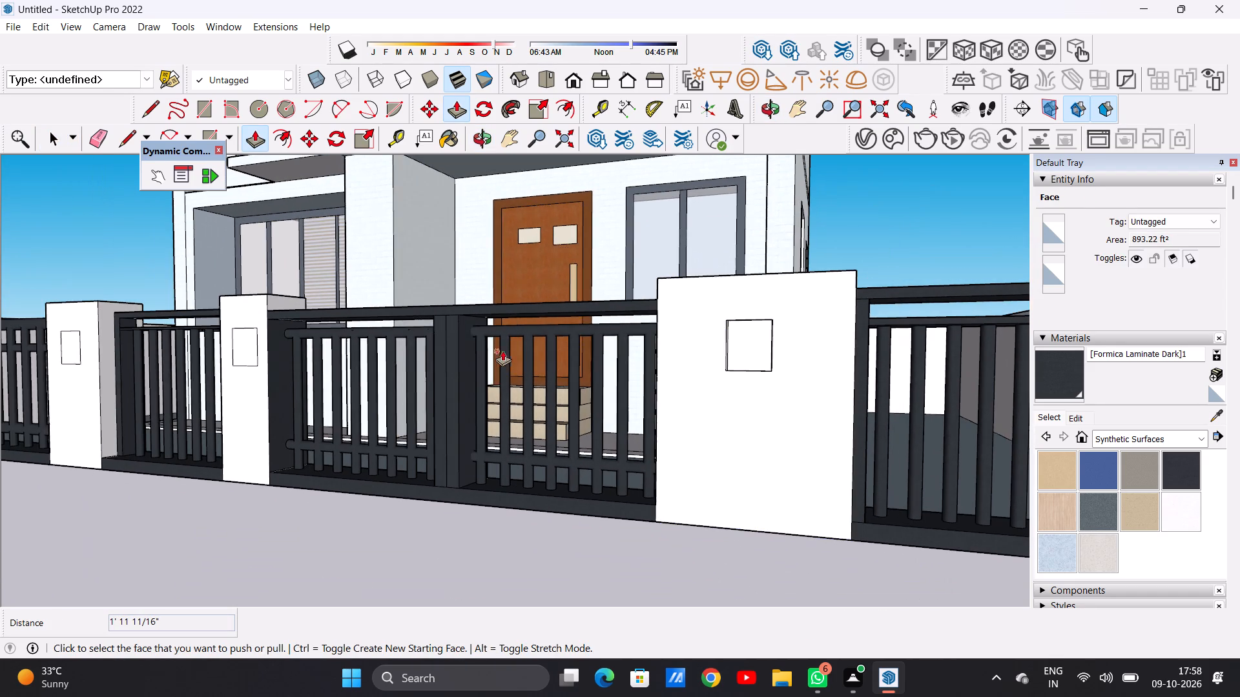
{"action": "scroll", "coordinate": [322, 339], "scroll_direction": "up", "scroll_amount": 18}
{"action": "left_click", "coordinate": [320, 349]}
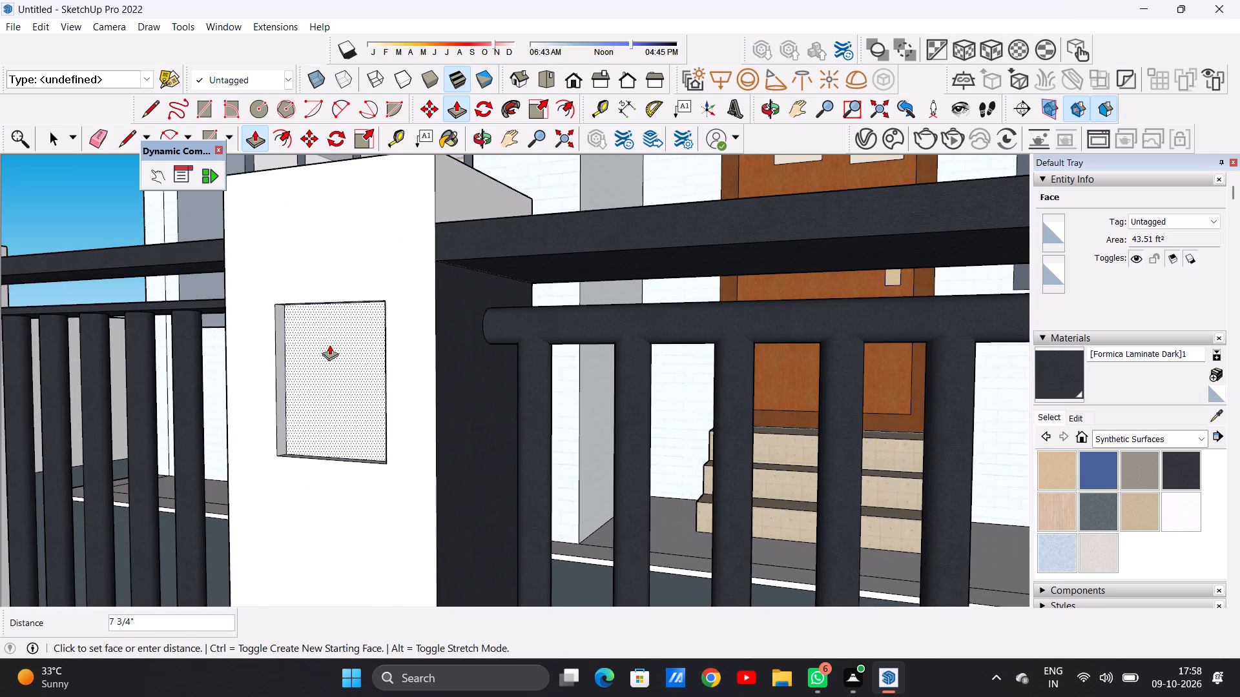
{"action": "left_click", "coordinate": [329, 345]}
Push the rectangle on the pillar between the long fence panel and the single gate inward by 6 5/16".
{"action": "scroll", "coordinate": [340, 390], "scroll_direction": "down", "scroll_amount": 17}
{"action": "scroll", "coordinate": [174, 368], "scroll_direction": "up", "scroll_amount": 17}
{"action": "left_click", "coordinate": [205, 403]}
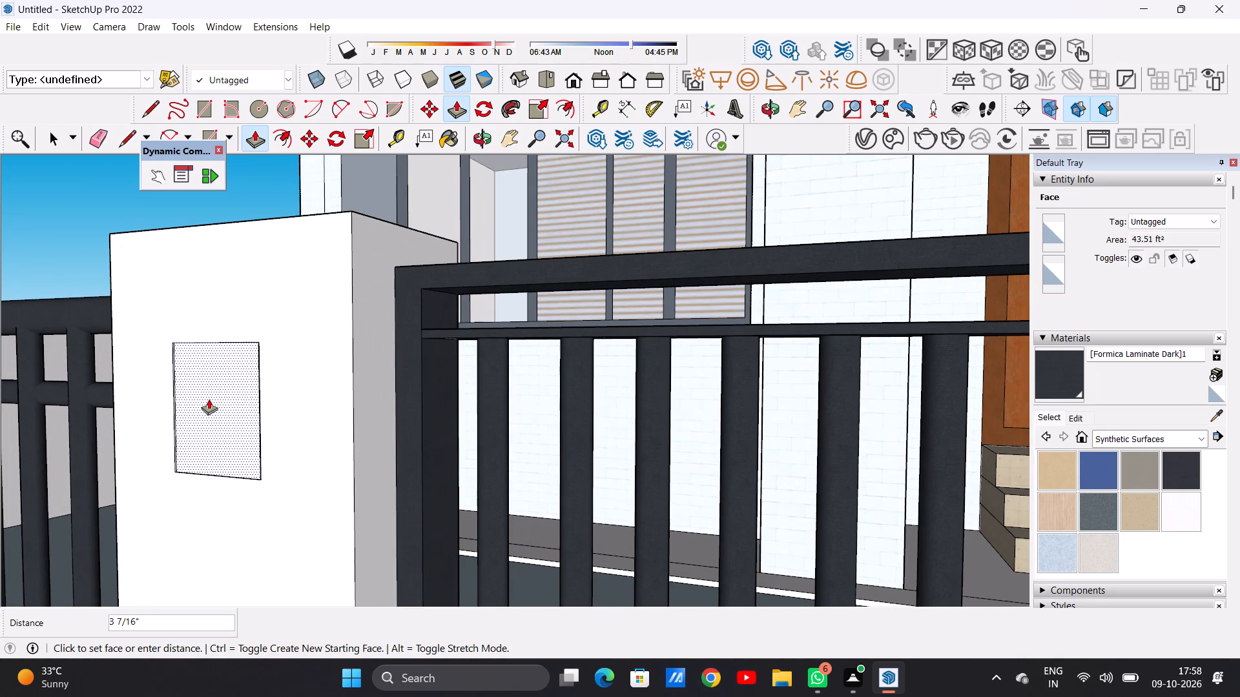
{"action": "left_click", "coordinate": [212, 396]}
Push the rectangle on the end pillar beside the long fence panel inward to form a shallow niche.
{"action": "scroll", "coordinate": [236, 425], "scroll_direction": "down", "scroll_amount": 8}
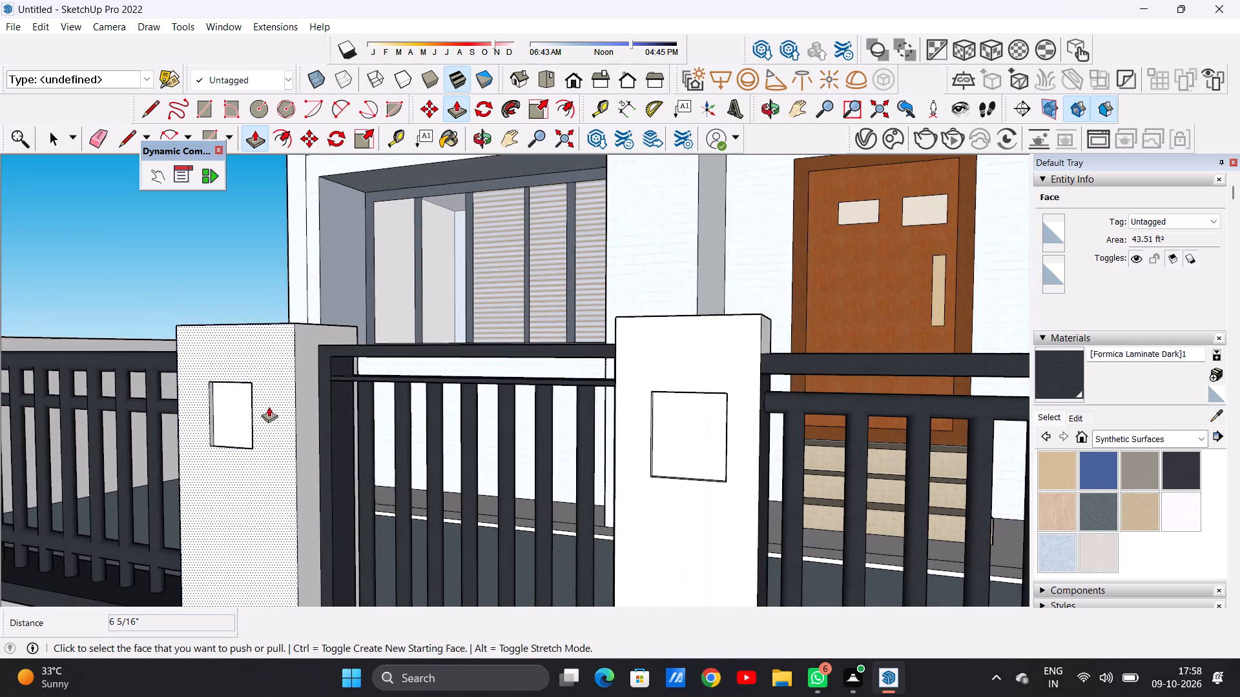
{"action": "scroll", "coordinate": [269, 407], "scroll_direction": "down", "scroll_amount": 13}
{"action": "scroll", "coordinate": [80, 396], "scroll_direction": "up", "scroll_amount": 17}
{"action": "scroll", "coordinate": [83, 398], "scroll_direction": "down", "scroll_amount": 1}
{"action": "scroll", "coordinate": [84, 399], "scroll_direction": "up", "scroll_amount": 5}
{"action": "left_click", "coordinate": [88, 400]}
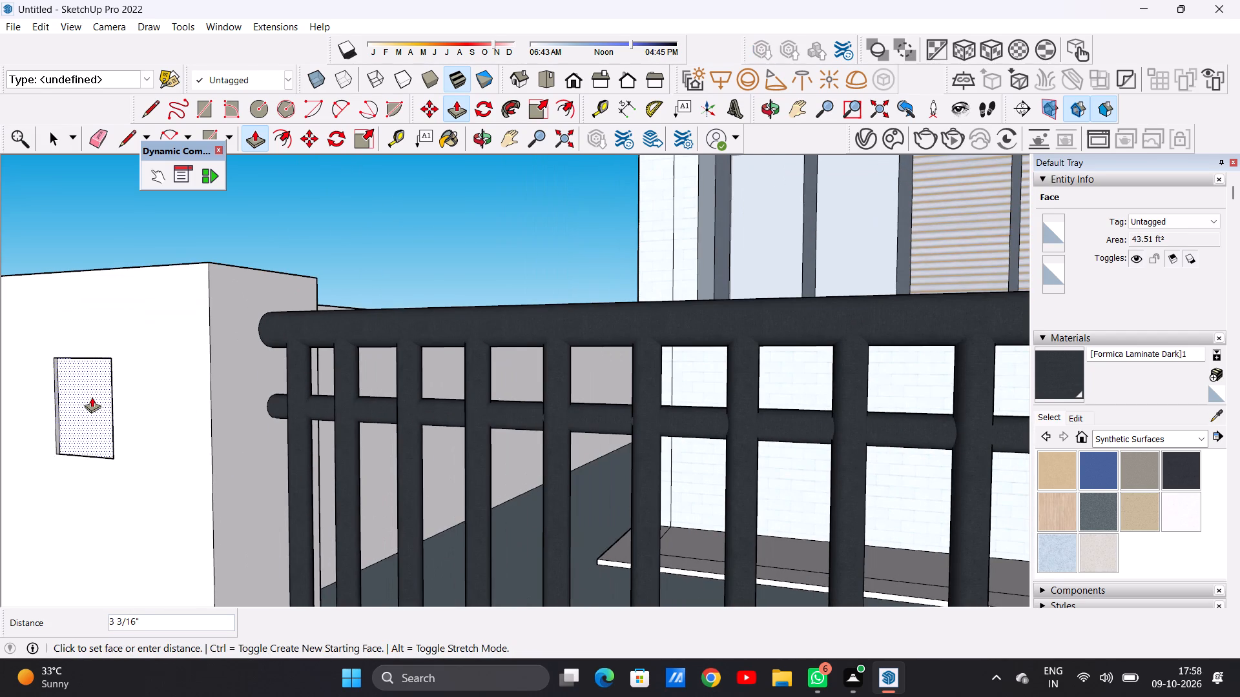
{"action": "left_click", "coordinate": [93, 394]}
{"action": "key", "text": "space"}
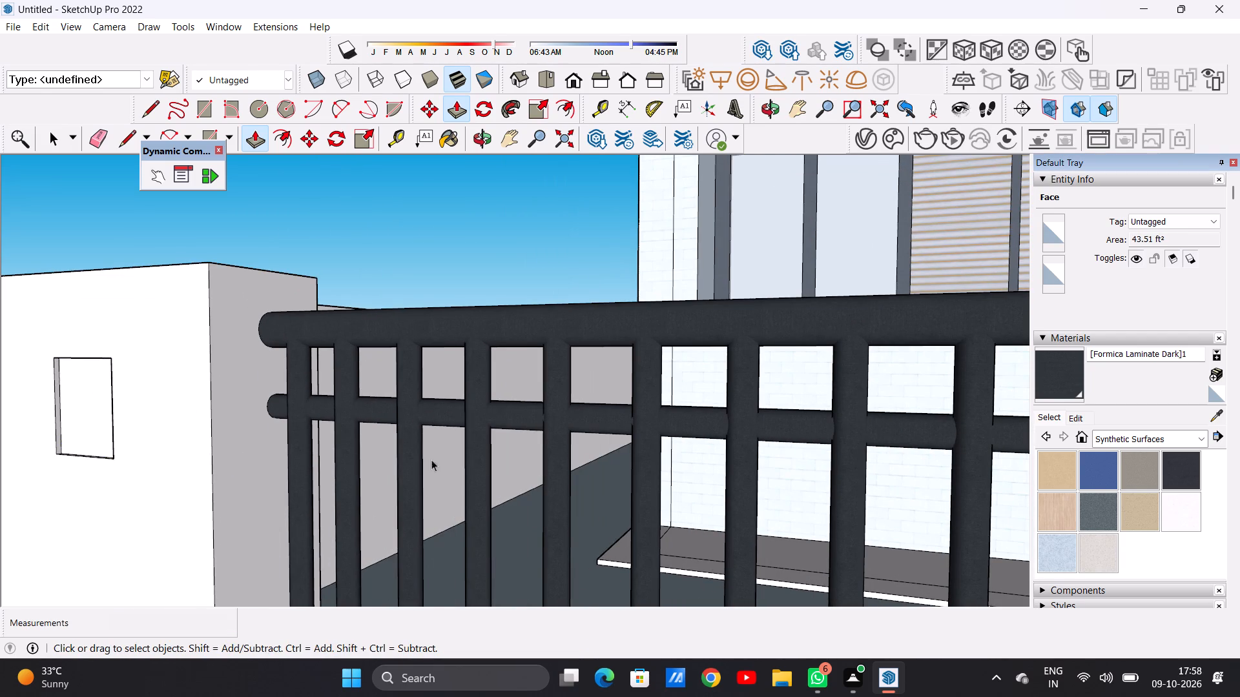
Paint the back face of the niche on the end pillar beside the long fence panel with Formica Speckled Grey.
{"action": "left_click", "coordinate": [1099, 513]}
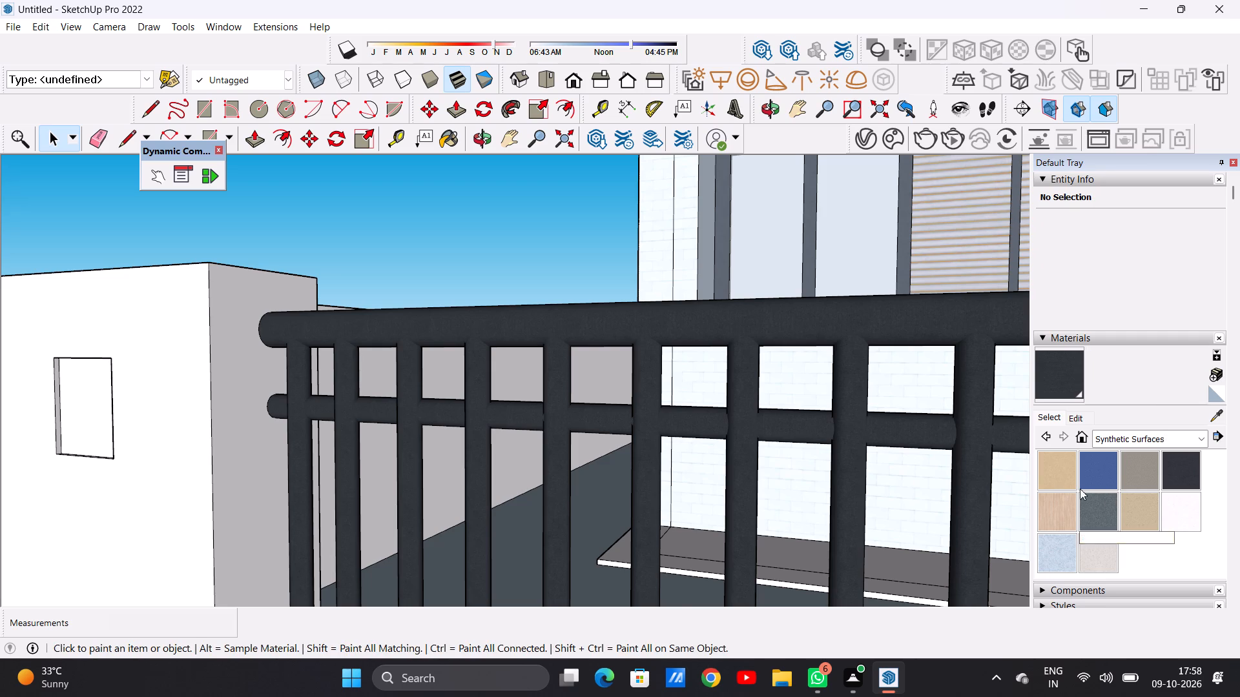
{"action": "scroll", "coordinate": [1021, 450], "scroll_direction": "down", "scroll_amount": 15}
{"action": "scroll", "coordinate": [606, 433], "scroll_direction": "up", "scroll_amount": 4}
{"action": "scroll", "coordinate": [620, 432], "scroll_direction": "down", "scroll_amount": 1}
{"action": "scroll", "coordinate": [620, 432], "scroll_direction": "up", "scroll_amount": 11}
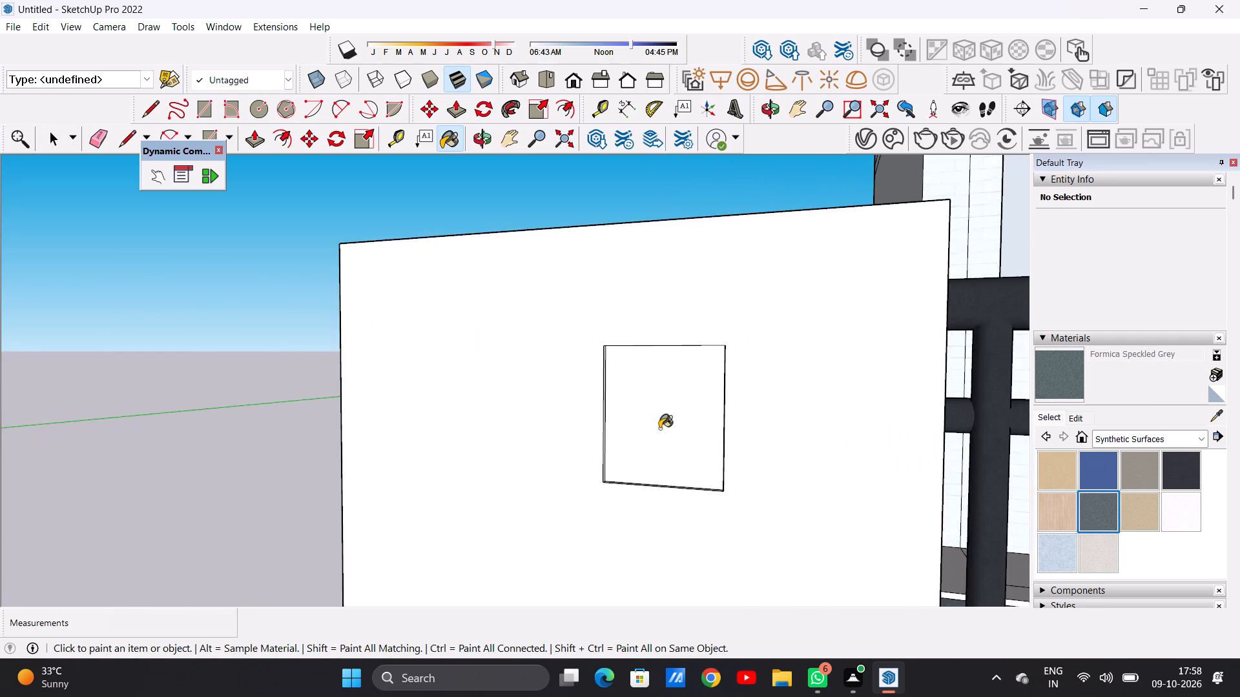
{"action": "scroll", "coordinate": [659, 429], "scroll_direction": "up", "scroll_amount": 5}
{"action": "left_click", "coordinate": [650, 426]}
Paint the two inner side faces and the bottom face of the same end-pillar niche with Formica Speckled Grey.
{"action": "middle_click_drag", "start_coordinate": [656, 403], "coordinate": [546, 426]}
{"action": "scroll", "coordinate": [557, 410], "scroll_direction": "up", "scroll_amount": 5}
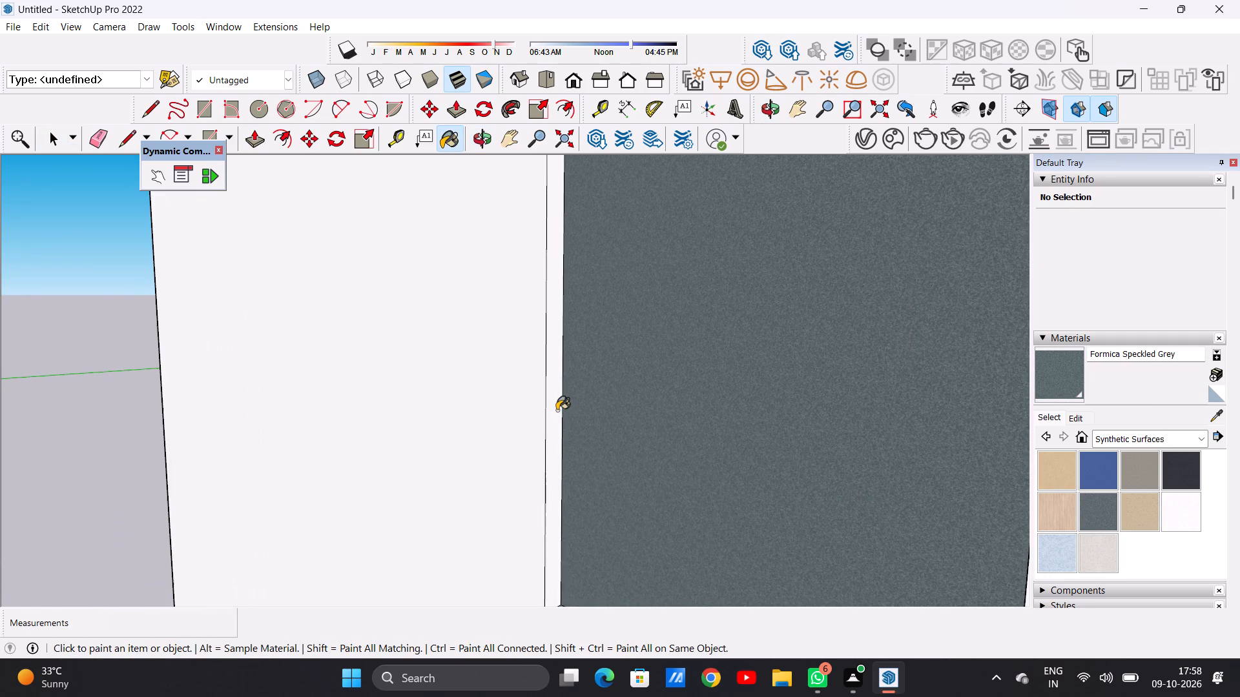
{"action": "left_click", "coordinate": [552, 409]}
{"action": "scroll", "coordinate": [617, 418], "scroll_direction": "down", "scroll_amount": 16}
{"action": "middle_click_drag", "start_coordinate": [670, 432], "coordinate": [769, 419]}
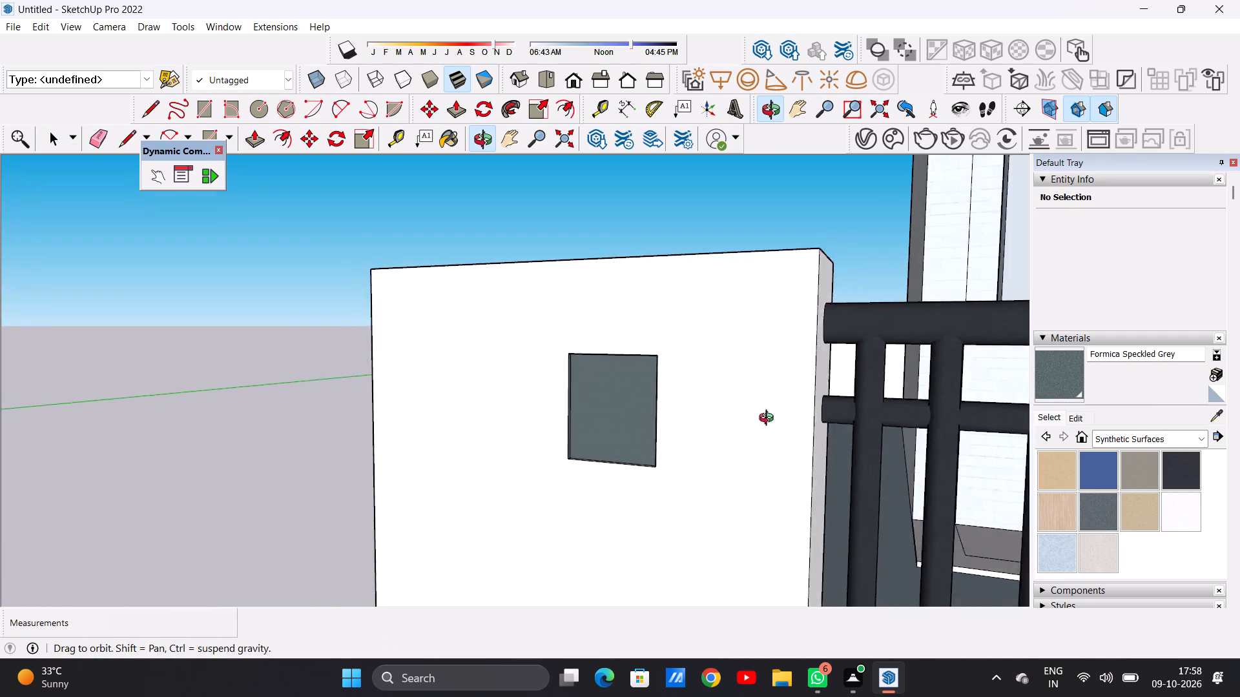
{"action": "middle_click_drag", "start_coordinate": [769, 419], "coordinate": [894, 405]}
{"action": "middle_click_drag", "start_coordinate": [558, 416], "coordinate": [659, 437]}
{"action": "scroll", "coordinate": [600, 433], "scroll_direction": "up", "scroll_amount": 8}
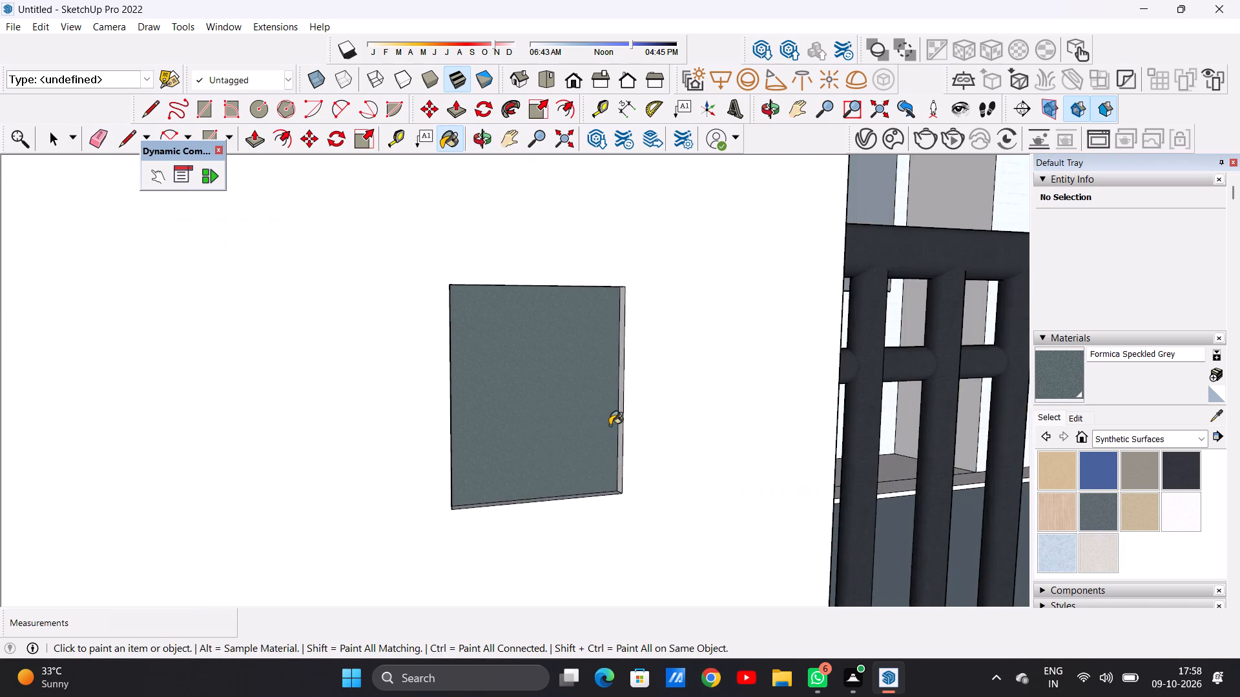
{"action": "scroll", "coordinate": [610, 425], "scroll_direction": "up", "scroll_amount": 4}
{"action": "left_click", "coordinate": [626, 417]}
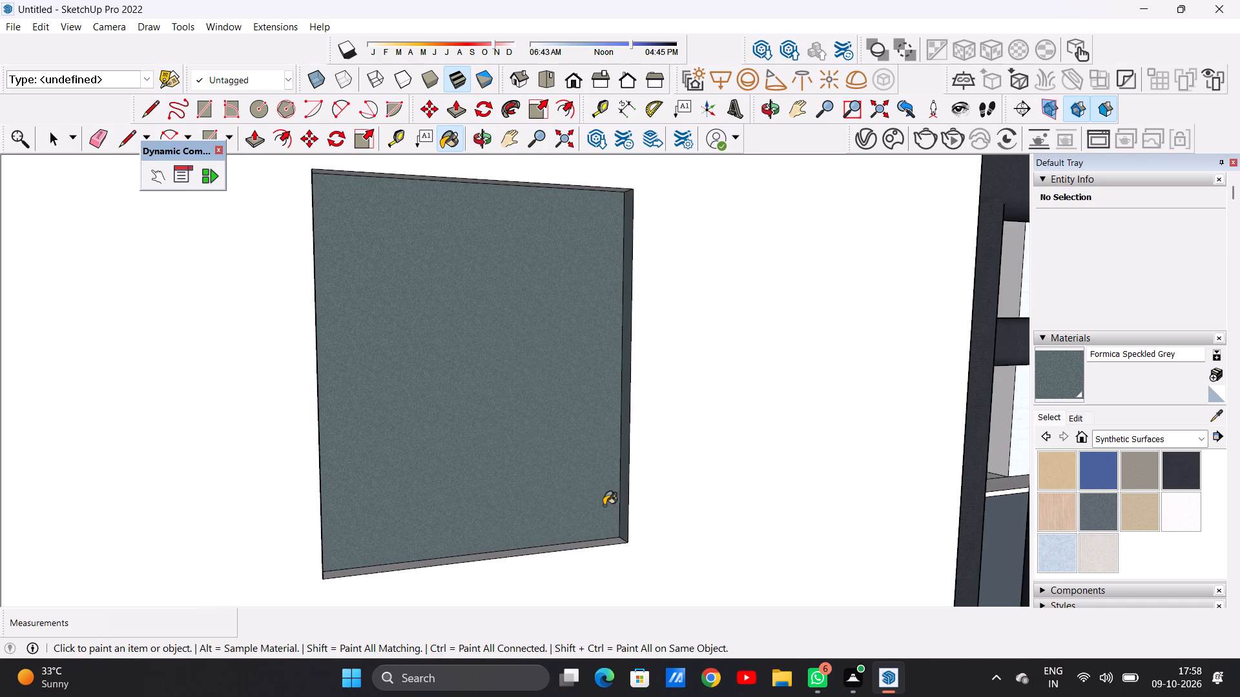
{"action": "middle_click_drag", "start_coordinate": [604, 506], "coordinate": [605, 555]}
{"action": "left_click", "coordinate": [609, 585]}
Paint the back, side and bottom faces of the niche at the long fence panel's other end with Formica Speckled Grey.
{"action": "middle_click_drag", "start_coordinate": [566, 480], "coordinate": [513, 356]}
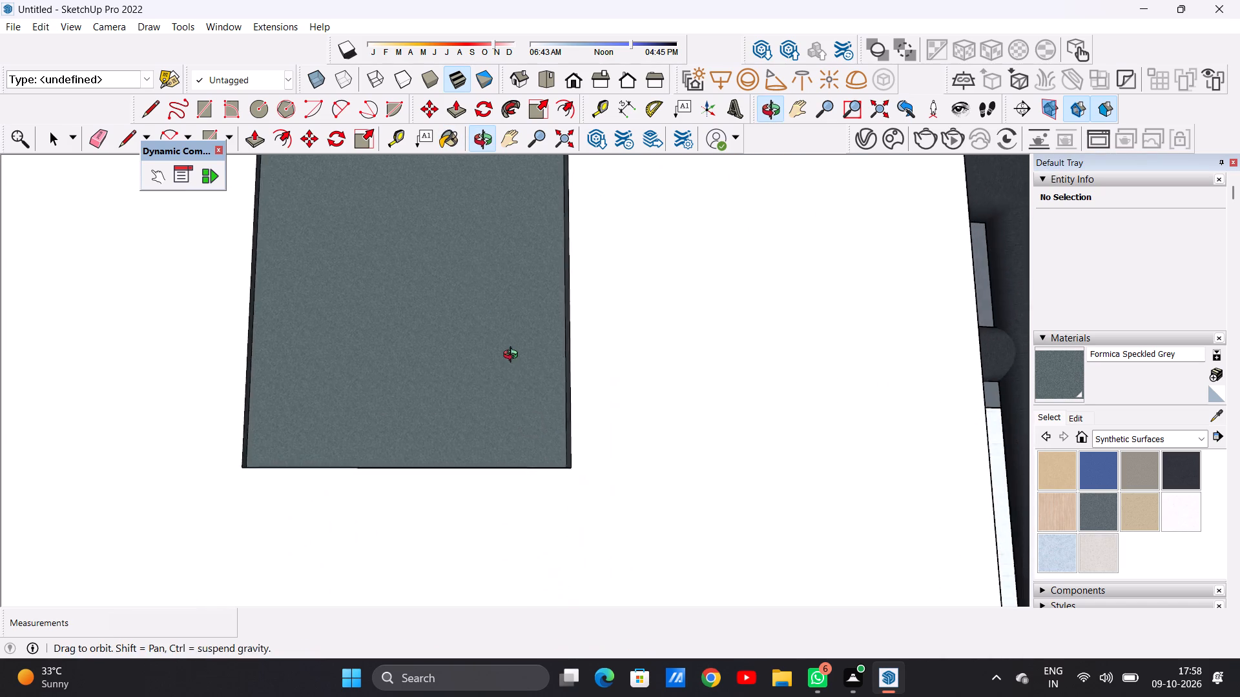
{"action": "middle_click_drag", "start_coordinate": [513, 356], "coordinate": [517, 377]}
{"action": "scroll", "coordinate": [535, 433], "scroll_direction": "down", "scroll_amount": 7}
{"action": "scroll", "coordinate": [525, 441], "scroll_direction": "up", "scroll_amount": 1}
{"action": "scroll", "coordinate": [521, 436], "scroll_direction": "down", "scroll_amount": 20}
{"action": "scroll", "coordinate": [521, 436], "scroll_direction": "down", "scroll_amount": 1}
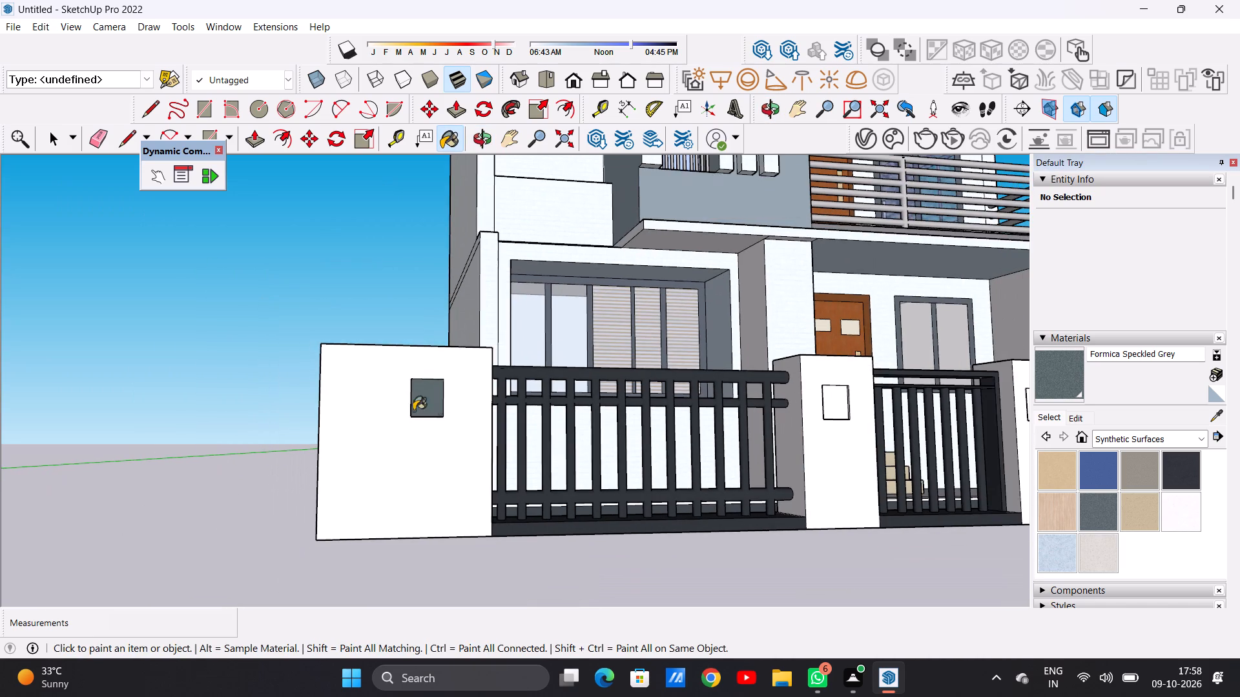
{"action": "scroll", "coordinate": [676, 407], "scroll_direction": "up", "scroll_amount": 4}
{"action": "scroll", "coordinate": [812, 405], "scroll_direction": "up", "scroll_amount": 20}
{"action": "left_click", "coordinate": [736, 405]}
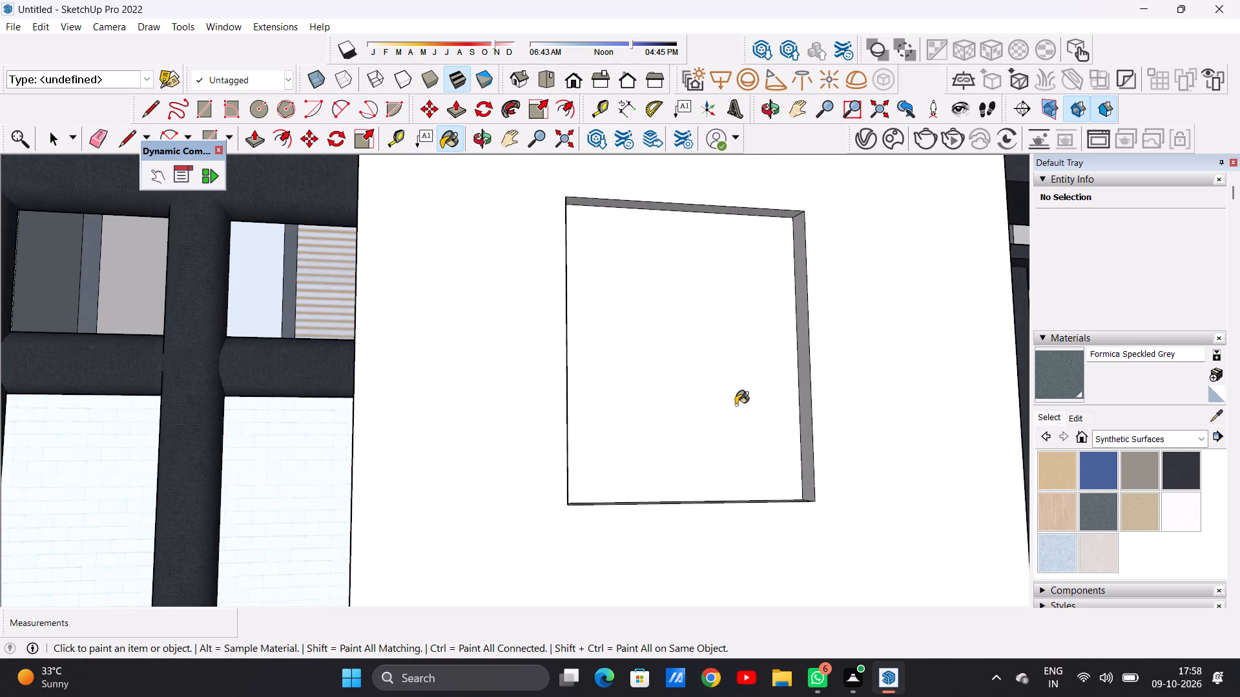
{"action": "left_click", "coordinate": [807, 410]}
{"action": "middle_click_drag", "start_coordinate": [737, 379], "coordinate": [564, 432]}
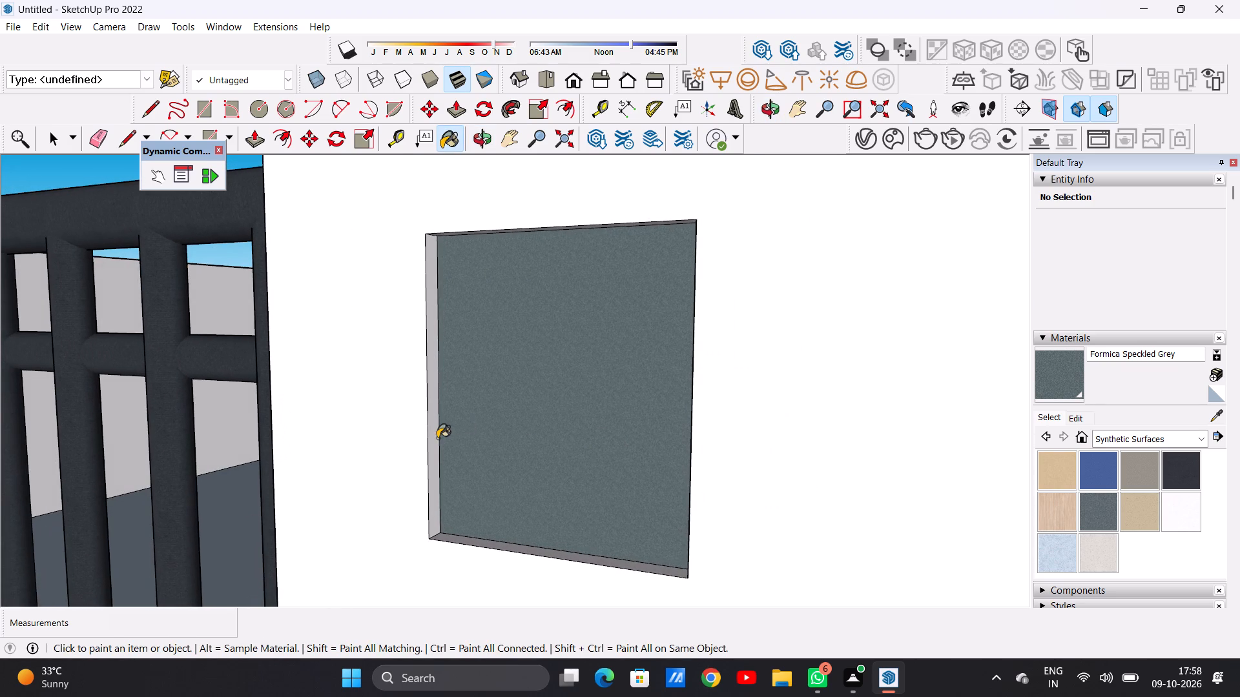
{"action": "left_click", "coordinate": [435, 439]}
{"action": "left_click", "coordinate": [506, 549]}
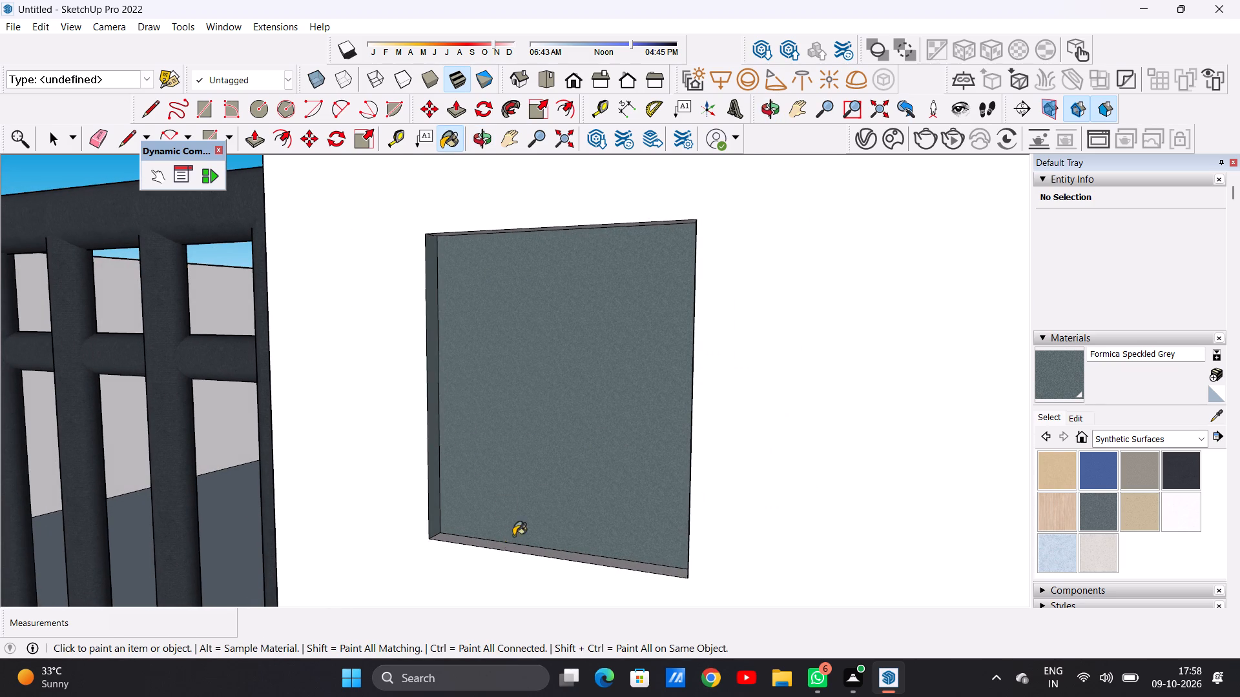
Paint the back, side and bottom faces of the niche on the narrow pillar with Formica Speckled Grey.
{"action": "scroll", "coordinate": [541, 403], "scroll_direction": "down", "scroll_amount": 20}
{"action": "scroll", "coordinate": [541, 403], "scroll_direction": "down", "scroll_amount": 4}
{"action": "scroll", "coordinate": [870, 415], "scroll_direction": "up", "scroll_amount": 6}
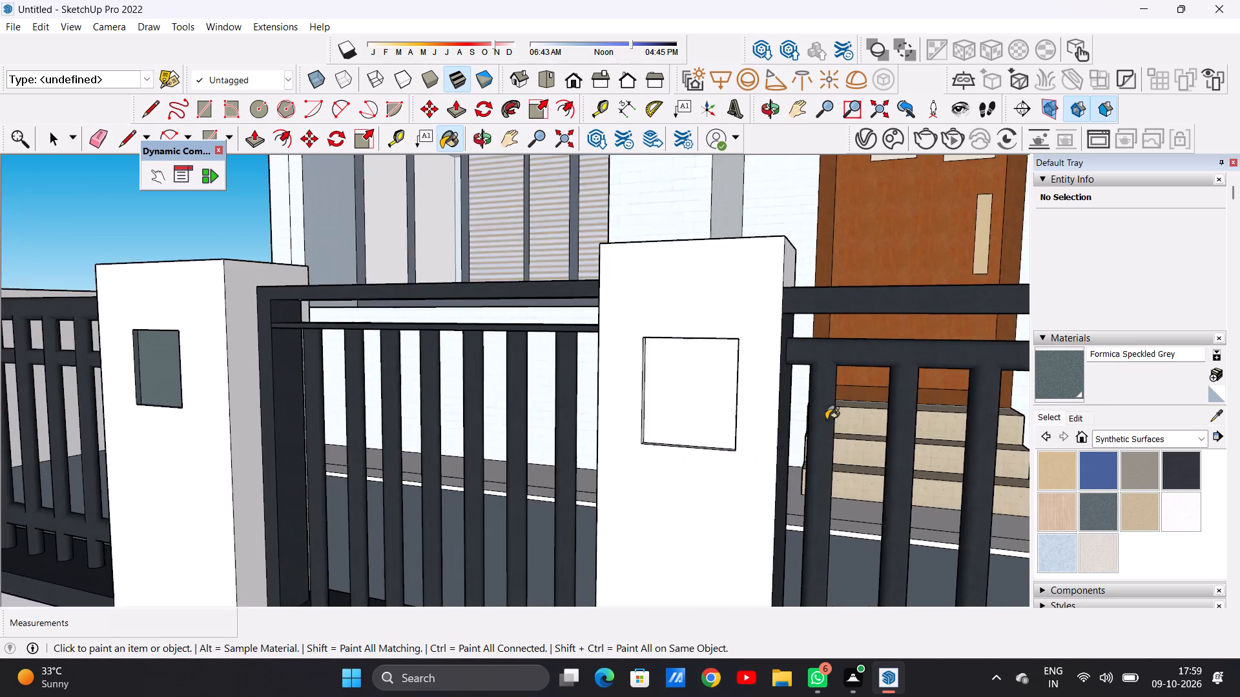
{"action": "scroll", "coordinate": [826, 419], "scroll_direction": "up", "scroll_amount": 6}
{"action": "middle_click_drag", "start_coordinate": [617, 401], "coordinate": [562, 396]}
{"action": "scroll", "coordinate": [550, 389], "scroll_direction": "up", "scroll_amount": 7}
{"action": "left_click", "coordinate": [503, 396]}
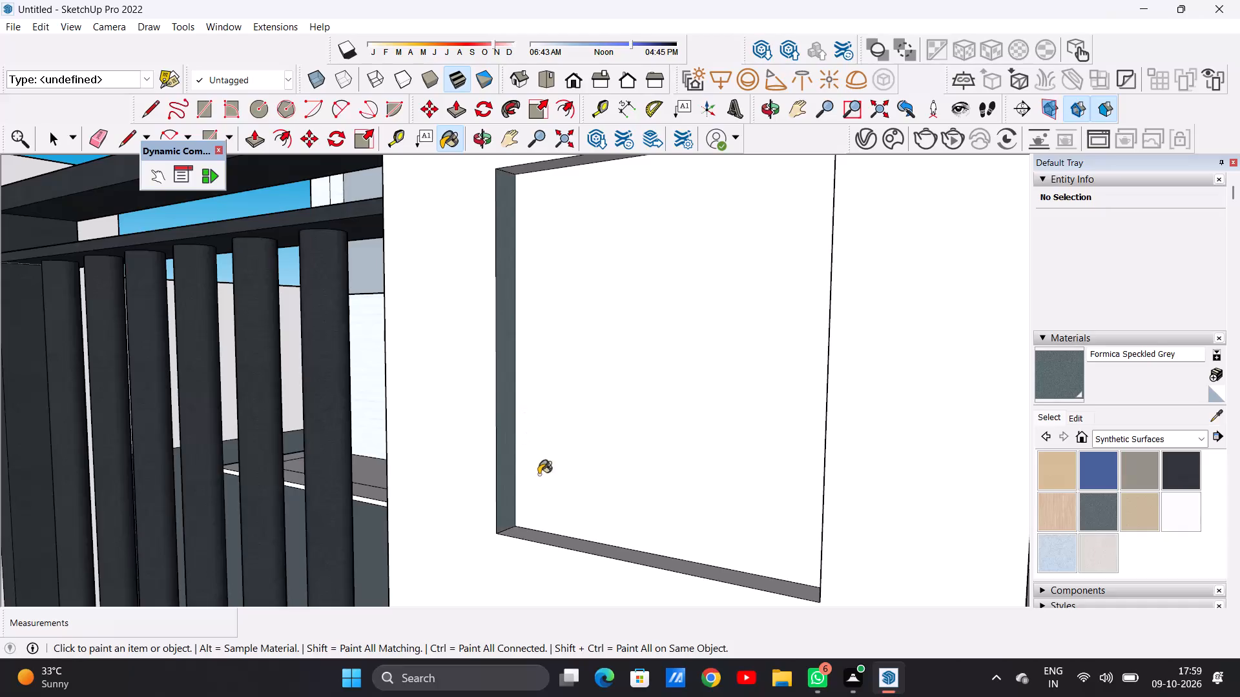
{"action": "left_click", "coordinate": [562, 544]}
{"action": "left_click", "coordinate": [624, 461]}
{"action": "middle_click_drag", "start_coordinate": [610, 425], "coordinate": [646, 434]}
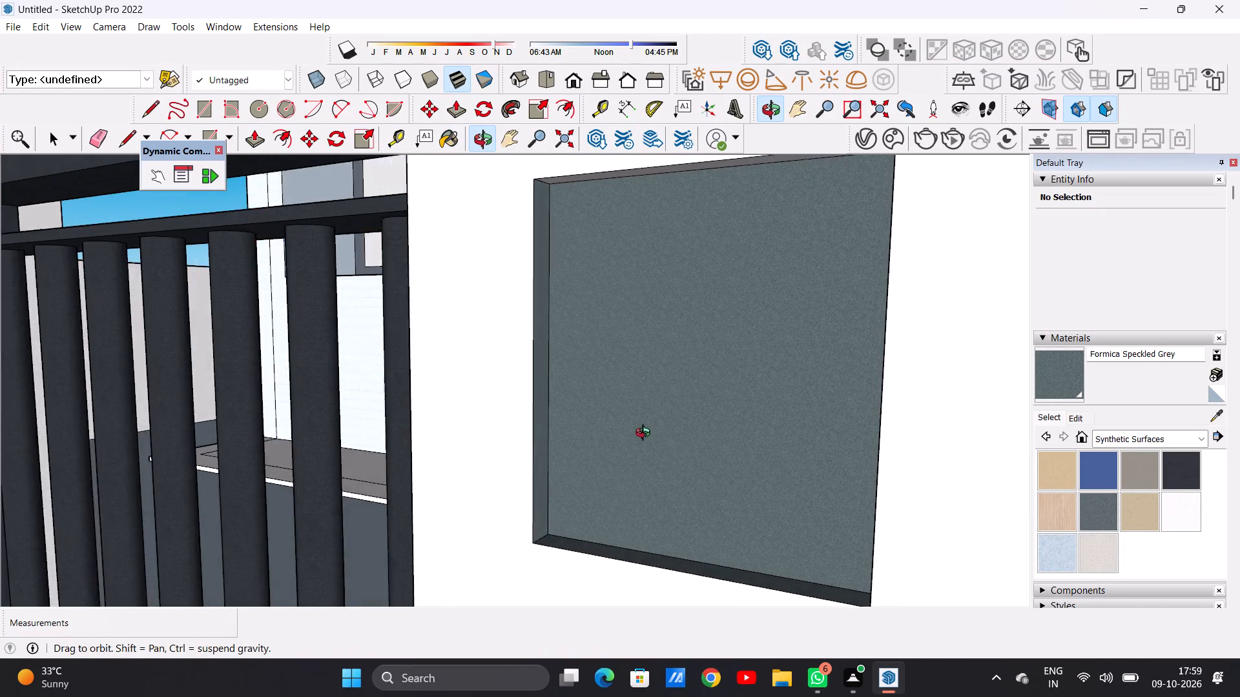
{"action": "middle_click_drag", "start_coordinate": [646, 434], "coordinate": [755, 425]}
{"action": "scroll", "coordinate": [667, 390], "scroll_direction": "down", "scroll_amount": 10}
{"action": "middle_click_drag", "start_coordinate": [645, 382], "coordinate": [762, 387]}
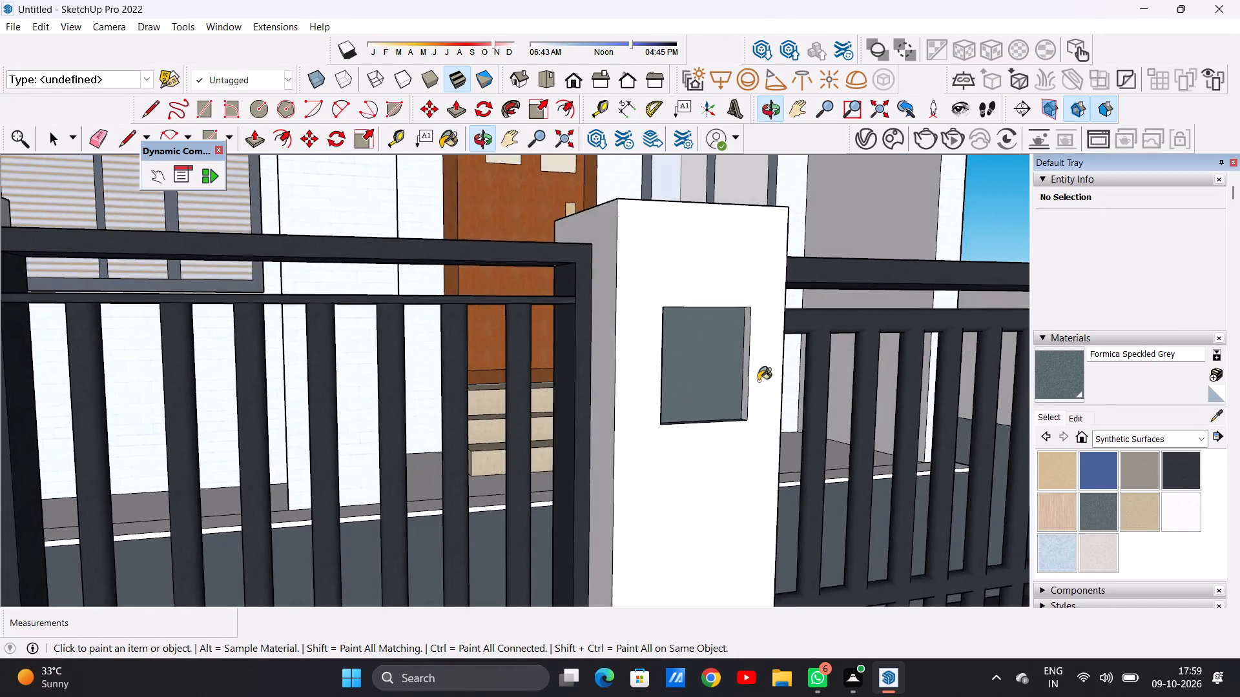
{"action": "scroll", "coordinate": [758, 381], "scroll_direction": "up", "scroll_amount": 7}
{"action": "left_click", "coordinate": [736, 383]}
Paint the back, side and bottom faces of the niche on the wide pillar past the double panel with Formica Speckled Grey.
{"action": "scroll", "coordinate": [526, 383], "scroll_direction": "down", "scroll_amount": 15}
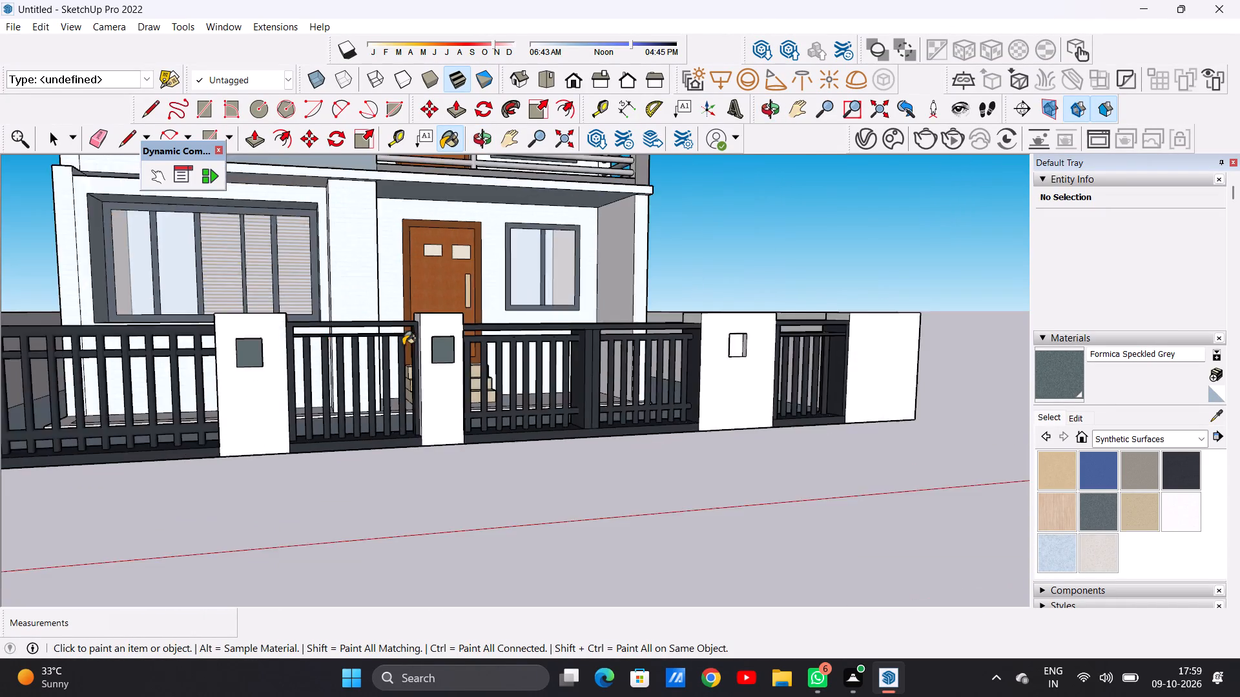
{"action": "scroll", "coordinate": [403, 345], "scroll_direction": "down", "scroll_amount": 4}
{"action": "scroll", "coordinate": [686, 367], "scroll_direction": "up", "scroll_amount": 20}
{"action": "scroll", "coordinate": [686, 367], "scroll_direction": "up", "scroll_amount": 1}
{"action": "middle_click_drag", "start_coordinate": [632, 334], "coordinate": [524, 352]}
{"action": "left_click", "coordinate": [590, 308]}
{"action": "middle_click_drag", "start_coordinate": [552, 323], "coordinate": [496, 328]}
{"action": "scroll", "coordinate": [502, 314], "scroll_direction": "up", "scroll_amount": 5}
{"action": "left_click", "coordinate": [488, 319]}
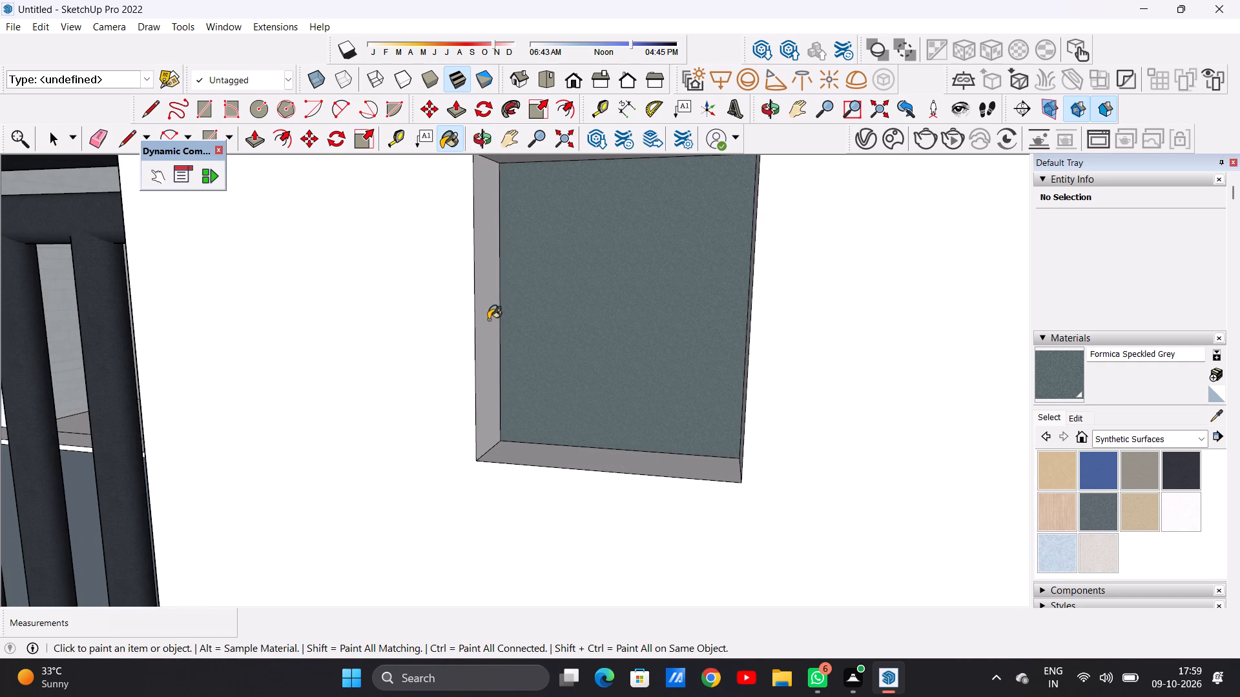
{"action": "left_click", "coordinate": [563, 464]}
{"action": "middle_click_drag", "start_coordinate": [559, 369], "coordinate": [626, 378]}
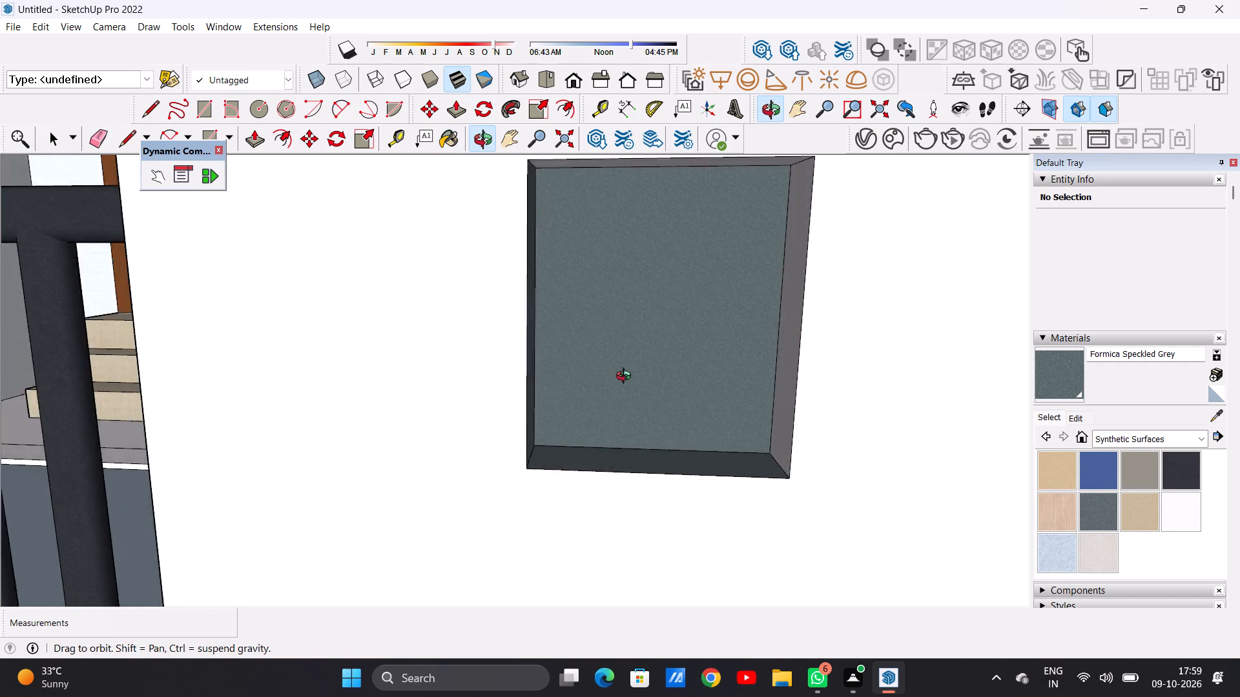
{"action": "middle_click_drag", "start_coordinate": [626, 378], "coordinate": [684, 371]}
{"action": "left_click", "coordinate": [829, 343]}
Paint the front faces of the two wide pillars flanking the narrow end panel with Terrazzo Tile Light.
{"action": "scroll", "coordinate": [497, 324], "scroll_direction": "down", "scroll_amount": 12}
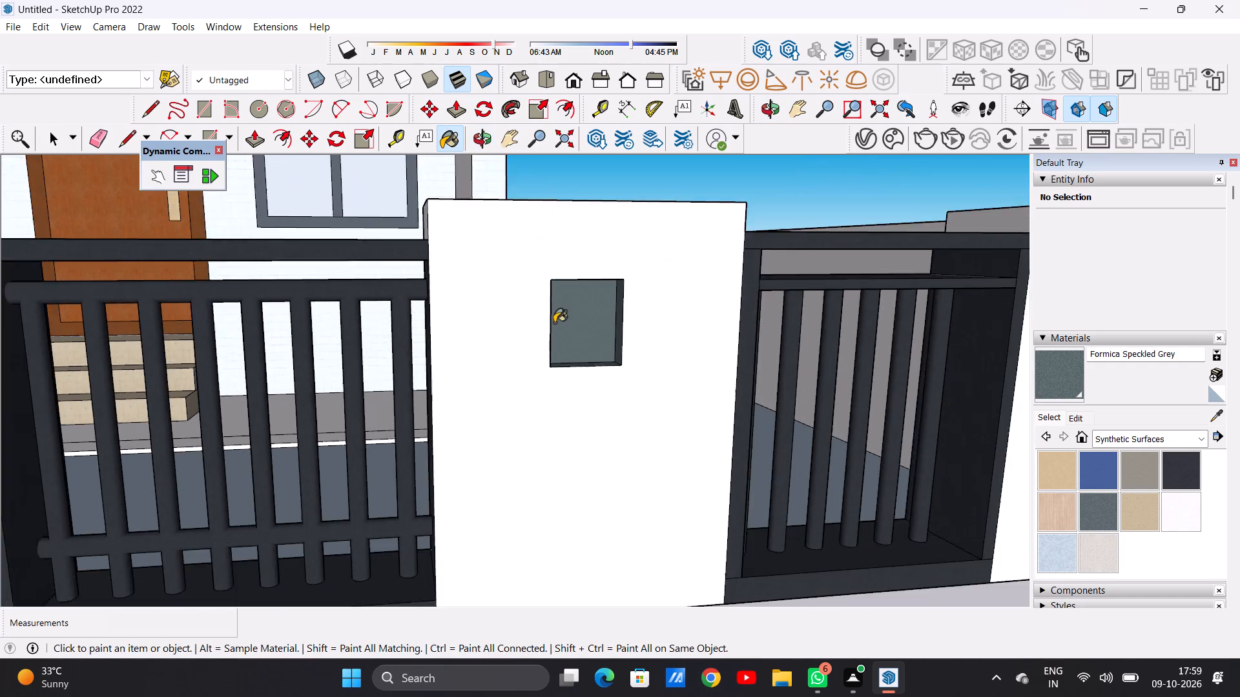
{"action": "scroll", "coordinate": [554, 323], "scroll_direction": "down", "scroll_amount": 20}
{"action": "scroll", "coordinate": [554, 323], "scroll_direction": "down", "scroll_amount": 3}
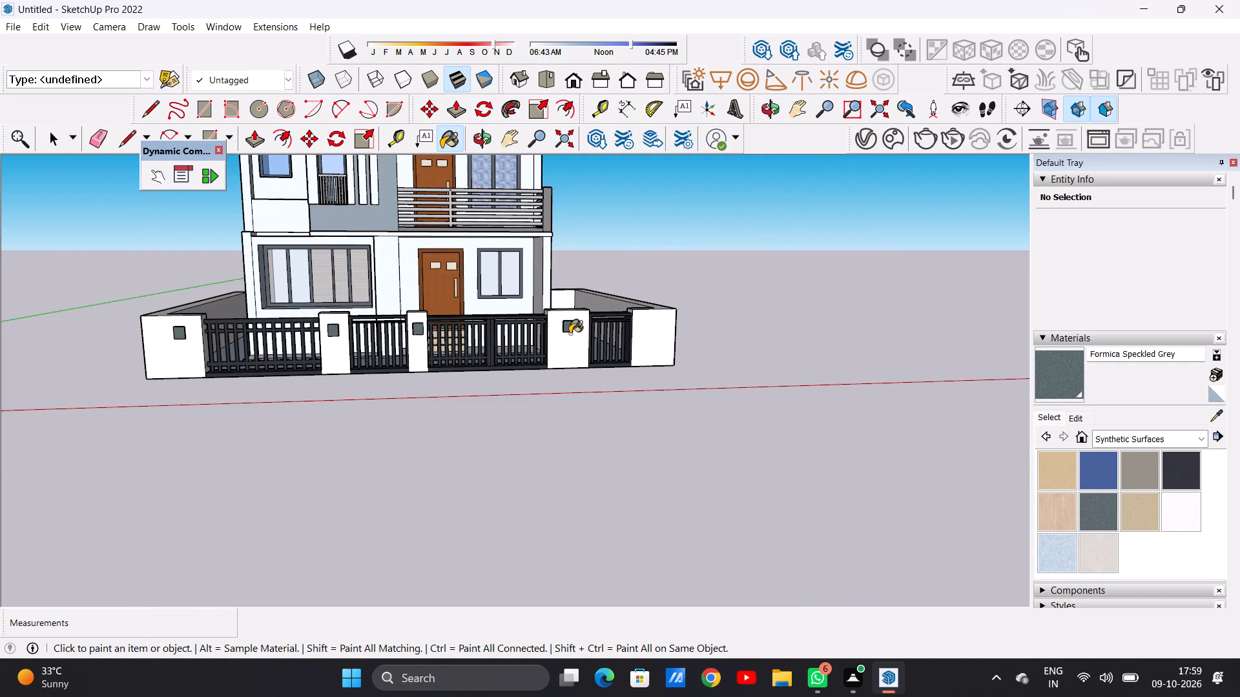
{"action": "key", "text": "space"}
{"action": "middle_click_drag", "start_coordinate": [521, 330], "coordinate": [480, 363]}
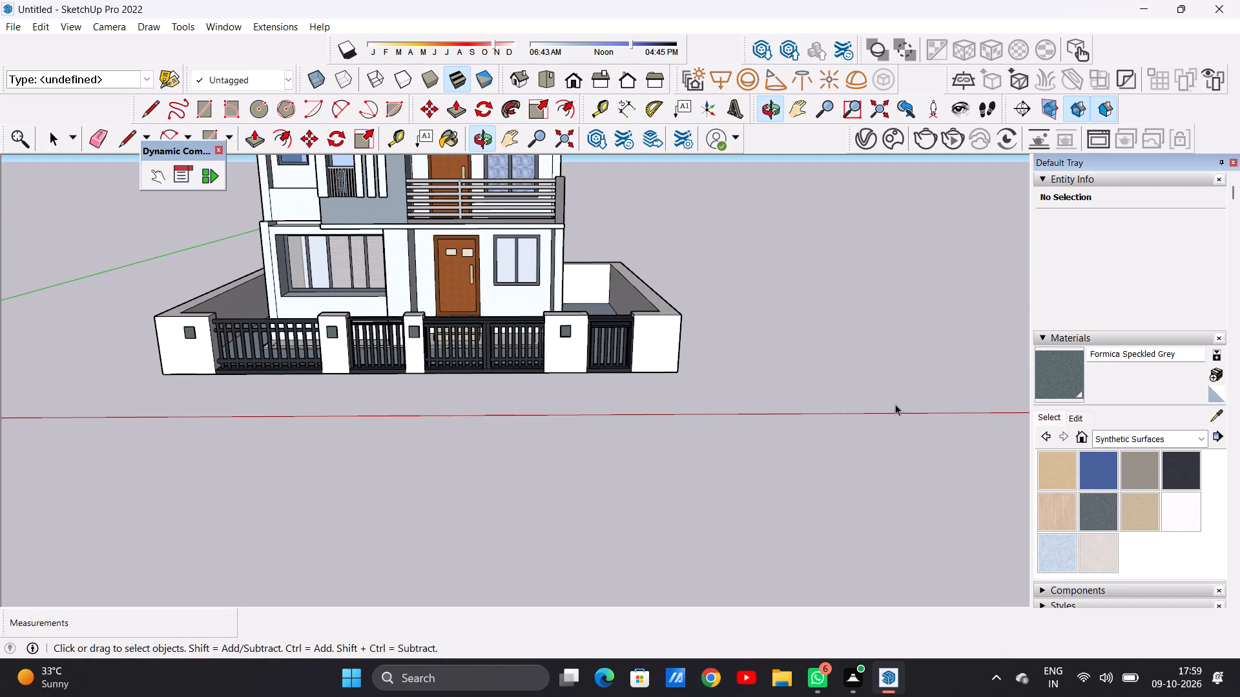
{"action": "left_click", "coordinate": [1091, 546]}
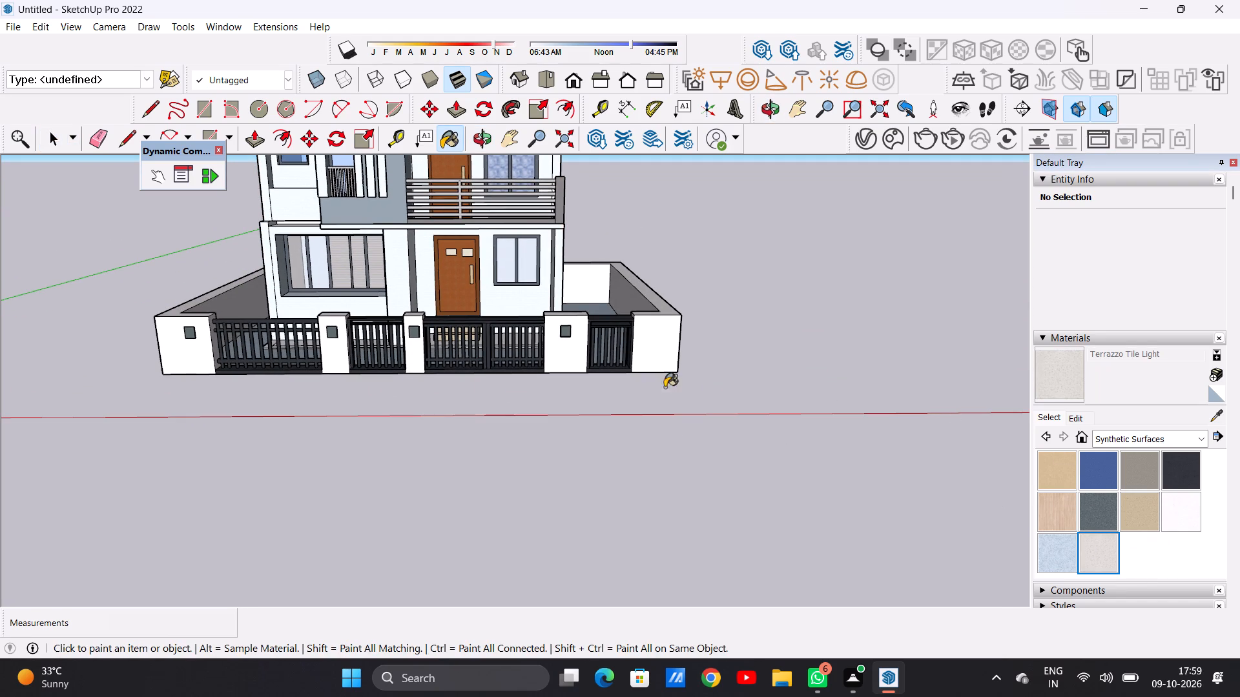
{"action": "scroll", "coordinate": [659, 373], "scroll_direction": "up", "scroll_amount": 11}
{"action": "left_click", "coordinate": [646, 330]}
{"action": "left_click", "coordinate": [409, 353]}
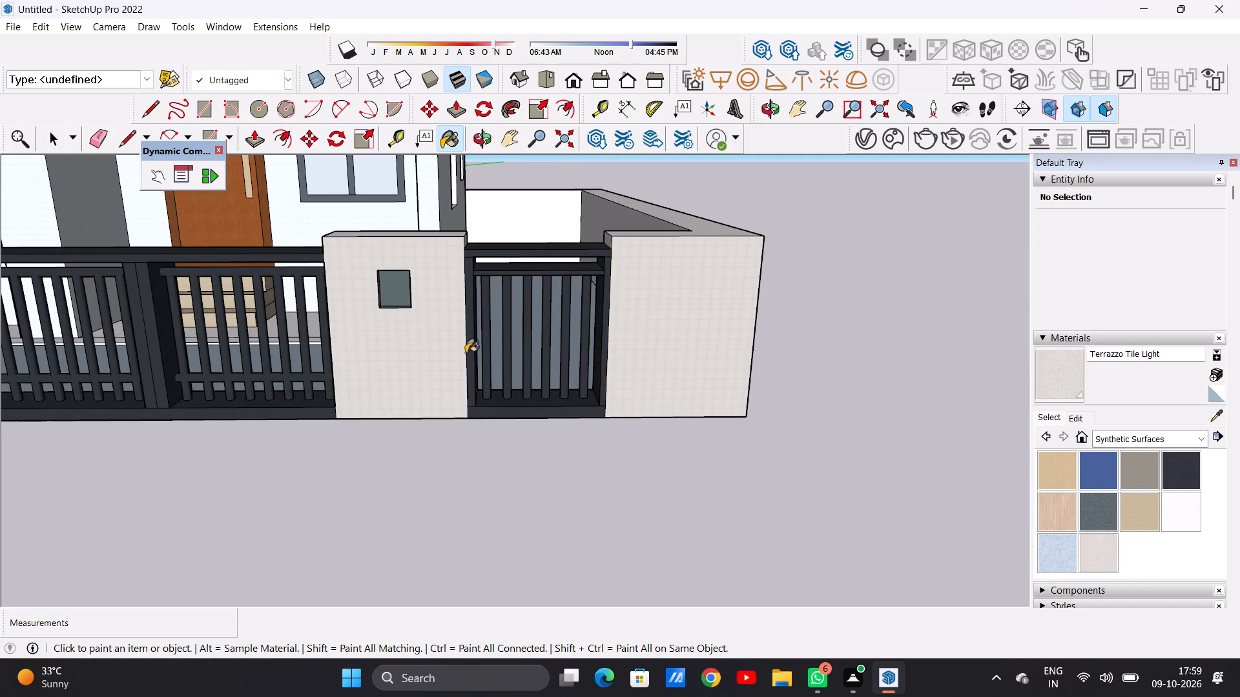
Paint the front faces of the narrow pillar and the two pillars flanking the long fence panel with Terrazzo Tile Light.
{"action": "scroll", "coordinate": [519, 356], "scroll_direction": "down", "scroll_amount": 9}
{"action": "scroll", "coordinate": [306, 339], "scroll_direction": "up", "scroll_amount": 6}
{"action": "left_click", "coordinate": [325, 353]}
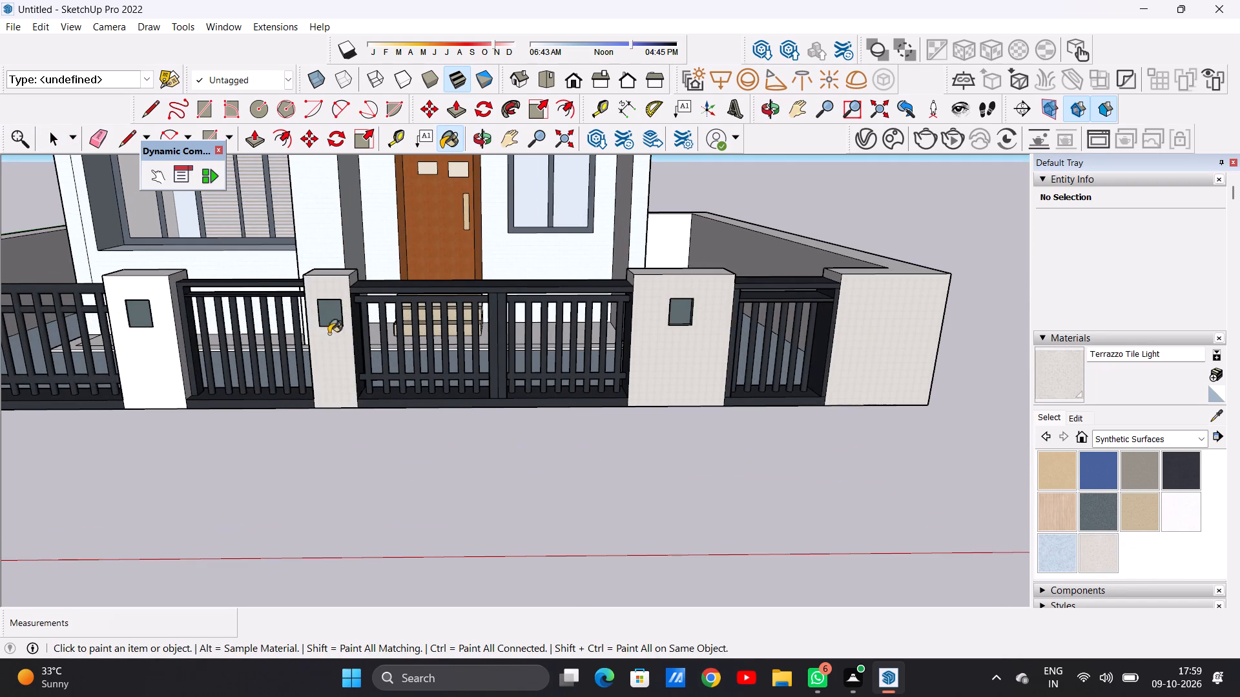
{"action": "left_click", "coordinate": [151, 358]}
{"action": "scroll", "coordinate": [355, 325], "scroll_direction": "down", "scroll_amount": 11}
{"action": "scroll", "coordinate": [166, 348], "scroll_direction": "up", "scroll_amount": 4}
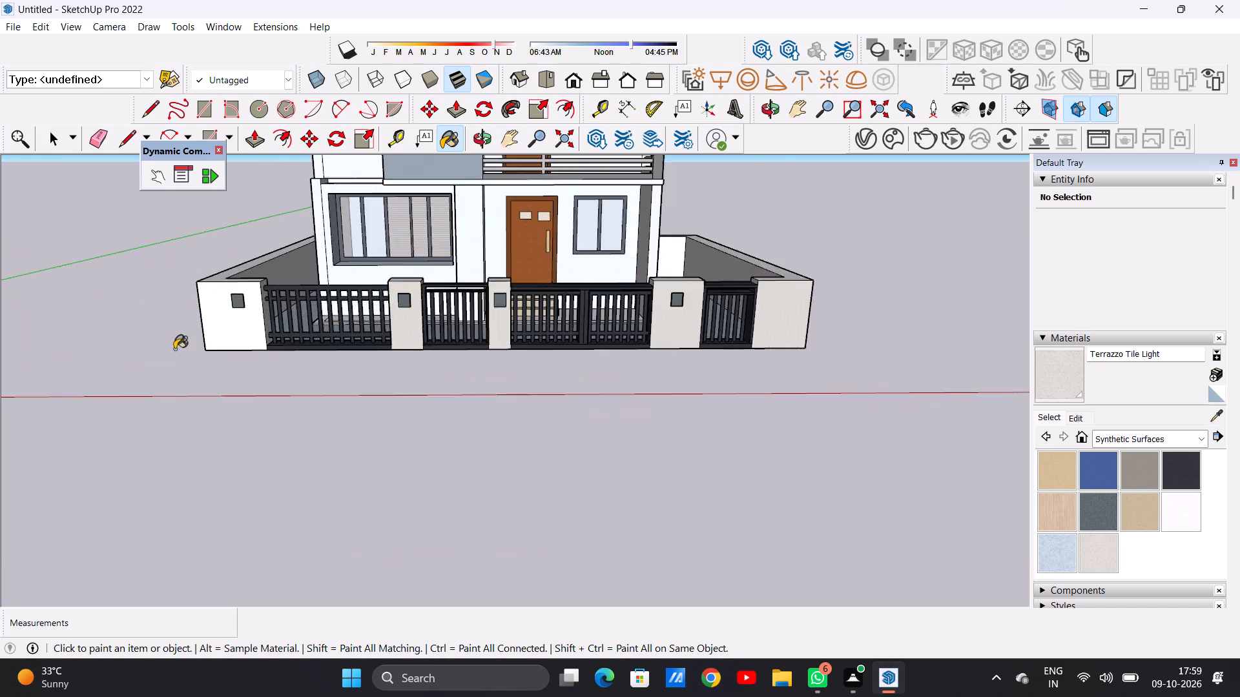
{"action": "scroll", "coordinate": [174, 349], "scroll_direction": "up", "scroll_amount": 7}
{"action": "left_click", "coordinate": [255, 323]}
Paint the outer faces of the side boundary wall beside the long fence panel and the rear wall with Terrazzo Tile Light.
{"action": "scroll", "coordinate": [203, 339], "scroll_direction": "down", "scroll_amount": 13}
{"action": "middle_click_drag", "start_coordinate": [155, 341], "coordinate": [189, 344]}
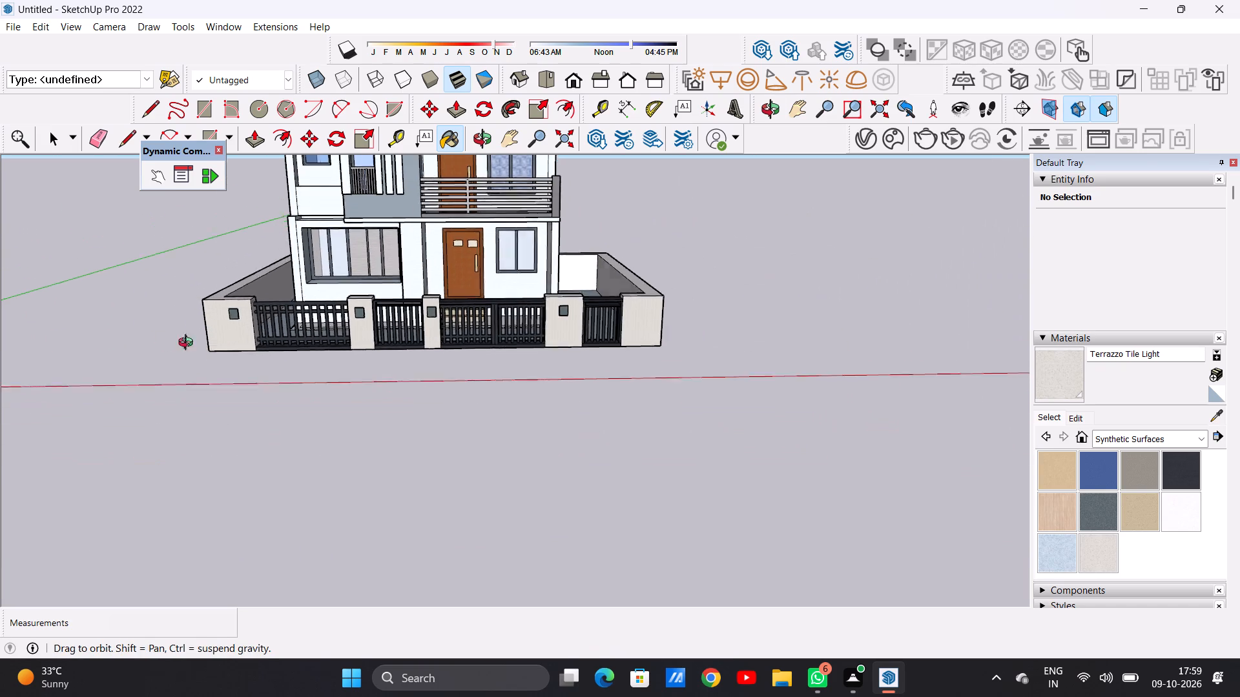
{"action": "middle_click_drag", "start_coordinate": [189, 344], "coordinate": [466, 330]}
{"action": "left_click", "coordinate": [278, 374]}
{"action": "scroll", "coordinate": [300, 383], "scroll_direction": "down", "scroll_amount": 11}
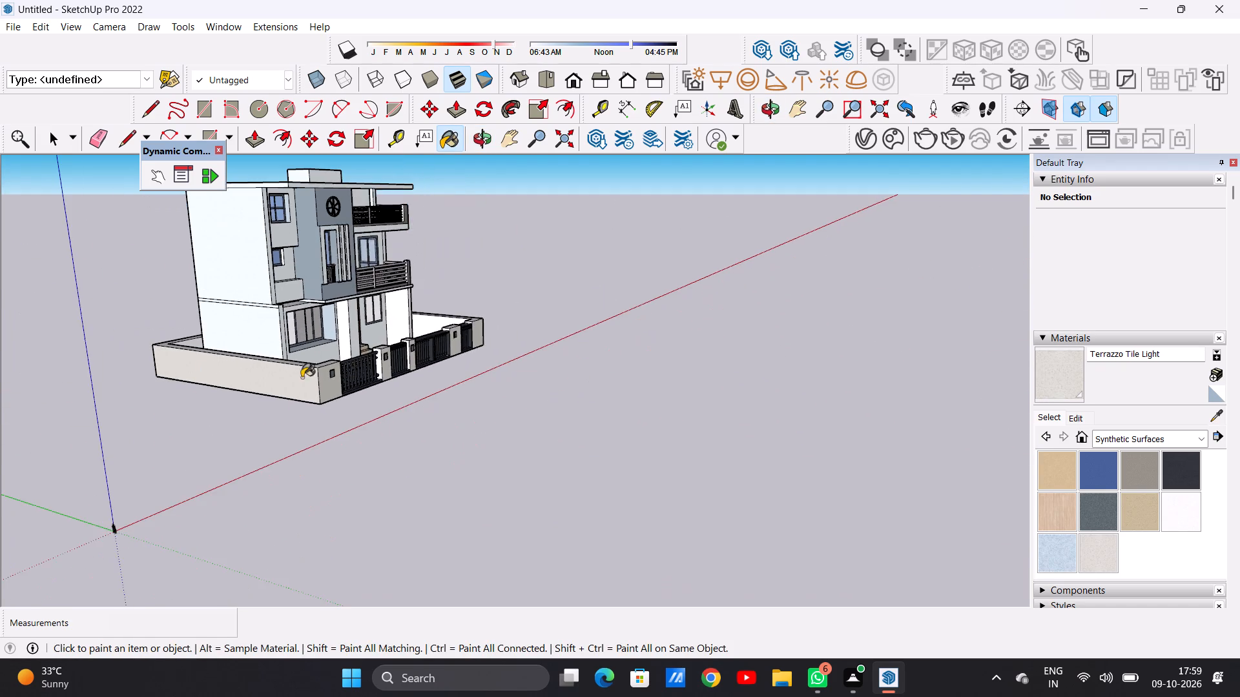
{"action": "middle_click_drag", "start_coordinate": [139, 378], "coordinate": [544, 368]}
{"action": "scroll", "coordinate": [422, 443], "scroll_direction": "up", "scroll_amount": 6}
{"action": "left_click", "coordinate": [422, 443]}
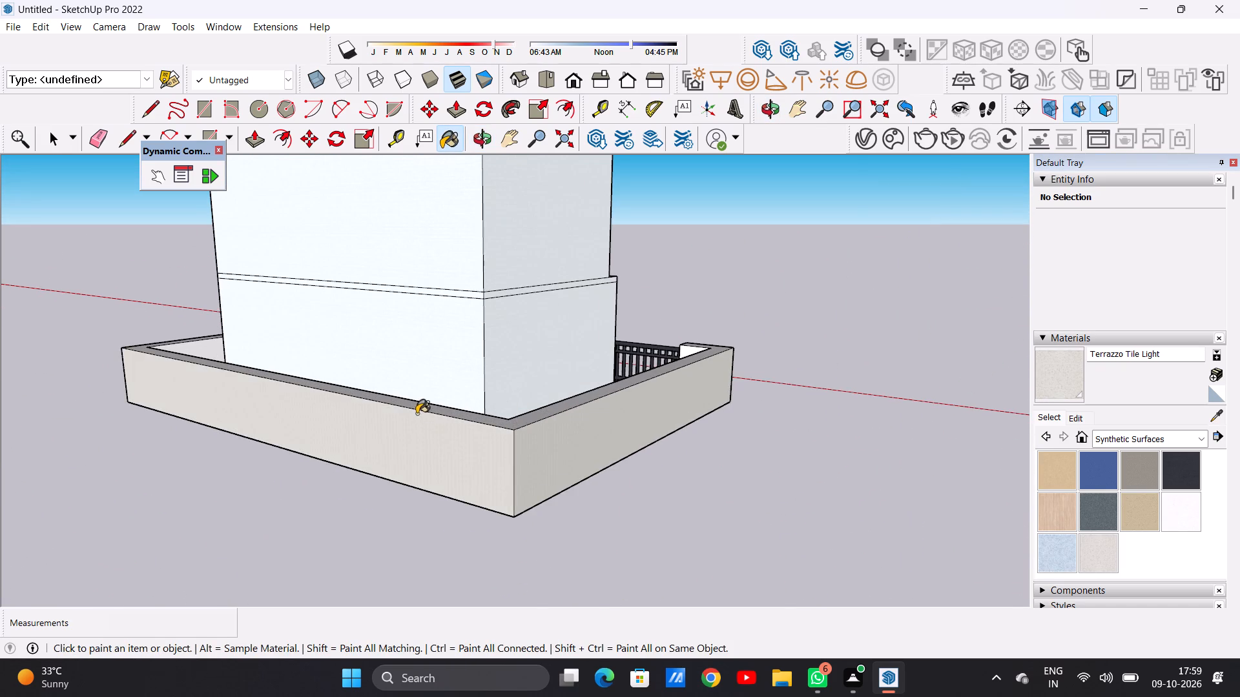
Paint the outer face of the side boundary wall beside the narrow end panel with Terrazzo Tile Light.
{"action": "scroll", "coordinate": [417, 413], "scroll_direction": "down", "scroll_amount": 9}
{"action": "middle_click_drag", "start_coordinate": [183, 410], "coordinate": [663, 439]}
{"action": "scroll", "coordinate": [598, 454], "scroll_direction": "up", "scroll_amount": 5}
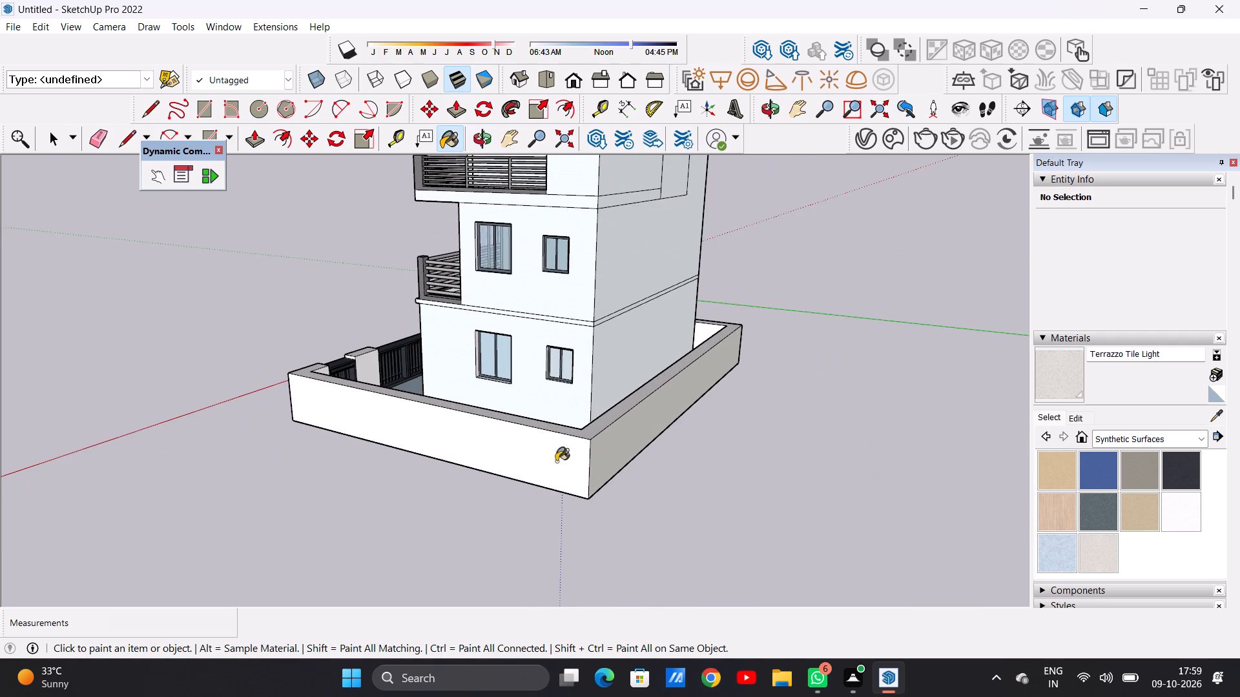
{"action": "left_click", "coordinate": [556, 461]}
Paint the top faces of the three middle front pillars between the fence panels and gates with Terrazzo Tile Light.
{"action": "scroll", "coordinate": [593, 442], "scroll_direction": "down", "scroll_amount": 7}
{"action": "middle_click_drag", "start_coordinate": [425, 430], "coordinate": [687, 470]}
{"action": "middle_click_drag", "start_coordinate": [527, 464], "coordinate": [580, 480]}
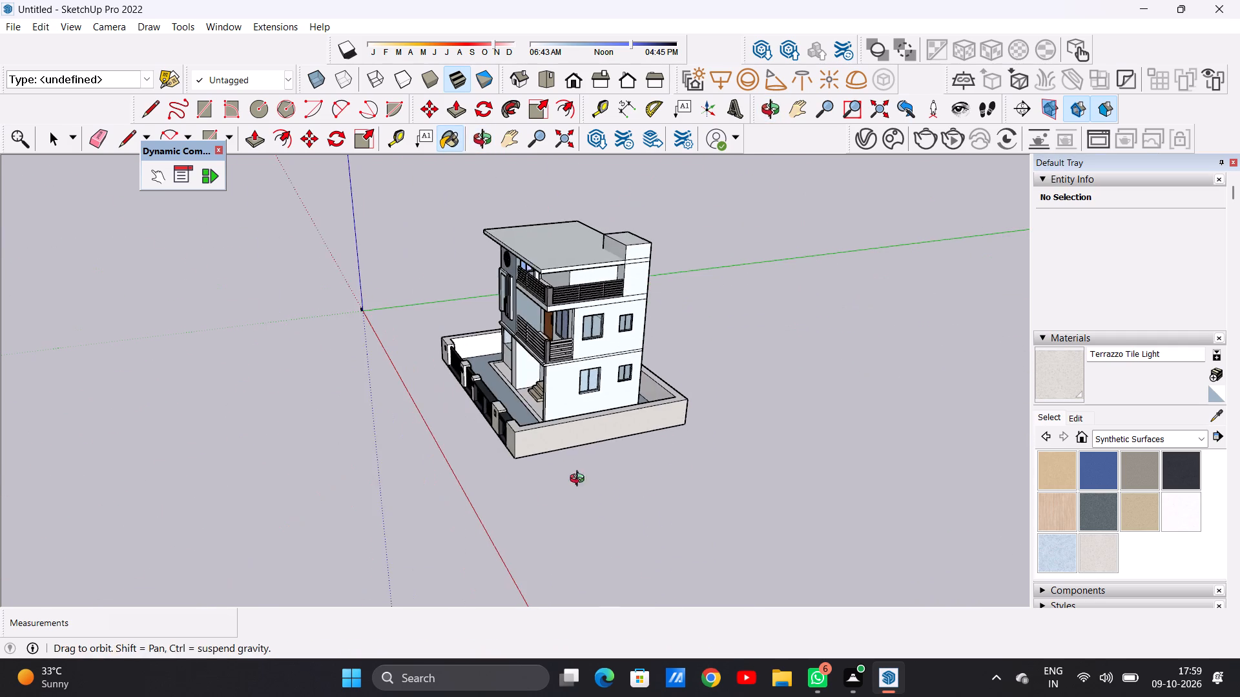
{"action": "middle_click_drag", "start_coordinate": [580, 480], "coordinate": [816, 470]}
{"action": "middle_click_drag", "start_coordinate": [610, 477], "coordinate": [644, 372]}
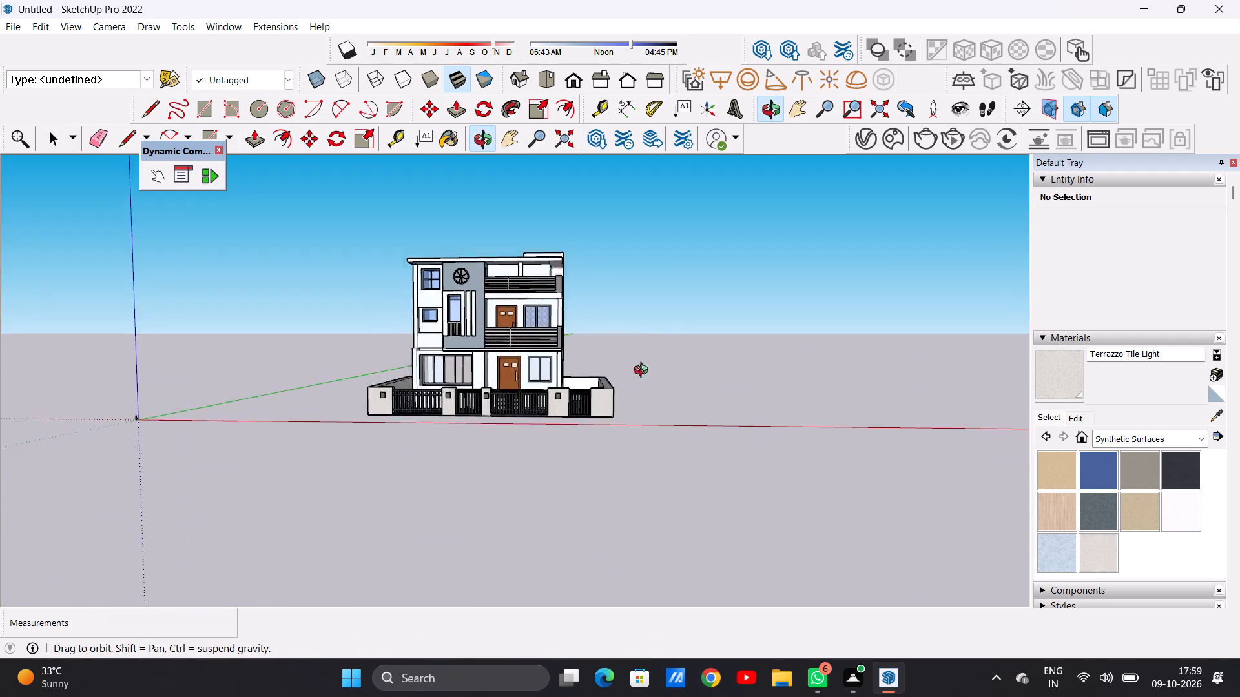
{"action": "middle_click_drag", "start_coordinate": [644, 372], "coordinate": [639, 405]}
{"action": "scroll", "coordinate": [533, 404], "scroll_direction": "up", "scroll_amount": 8}
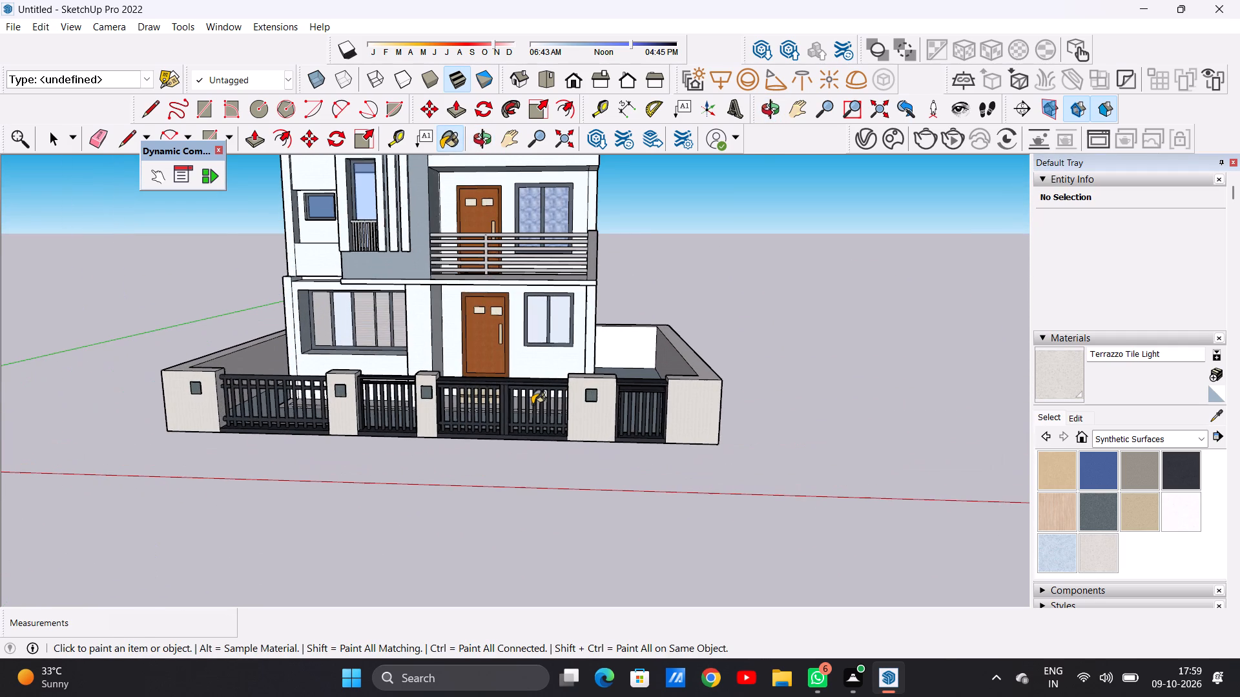
{"action": "middle_click_drag", "start_coordinate": [398, 347], "coordinate": [437, 523]}
{"action": "scroll", "coordinate": [346, 432], "scroll_direction": "up", "scroll_amount": 3}
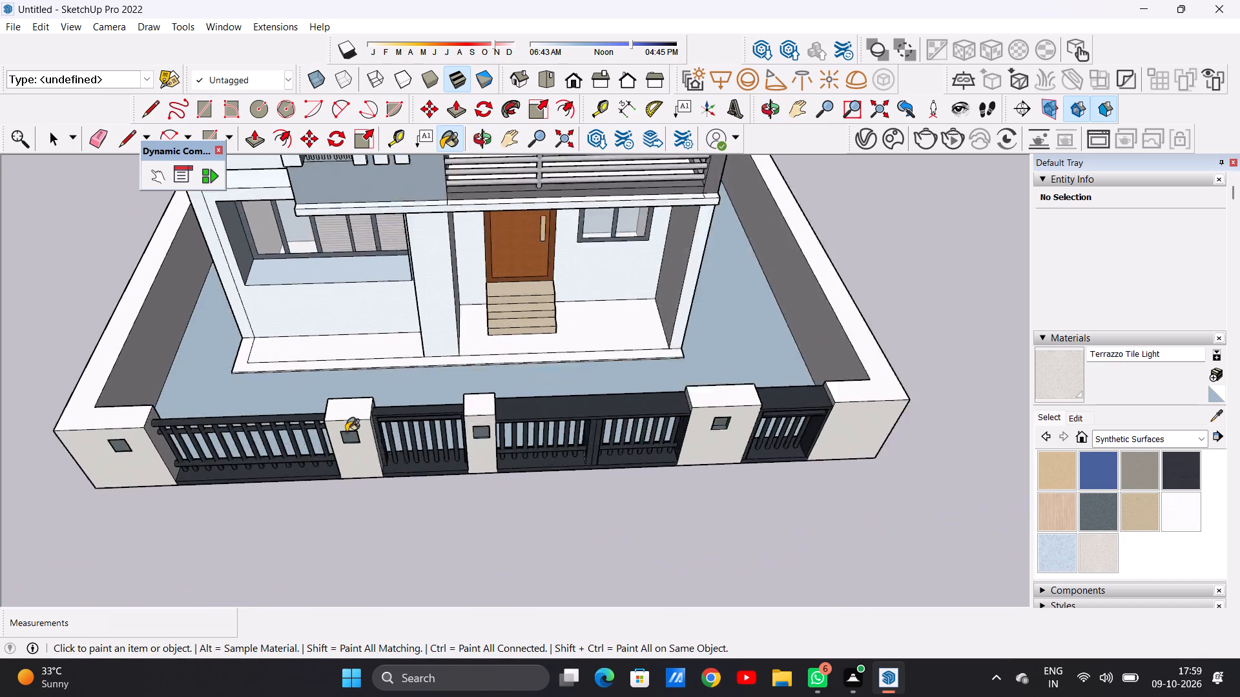
{"action": "scroll", "coordinate": [346, 432], "scroll_direction": "up", "scroll_amount": 7}
{"action": "left_click", "coordinate": [360, 412]}
{"action": "left_click", "coordinate": [574, 396]}
{"action": "scroll", "coordinate": [494, 387], "scroll_direction": "down", "scroll_amount": 5}
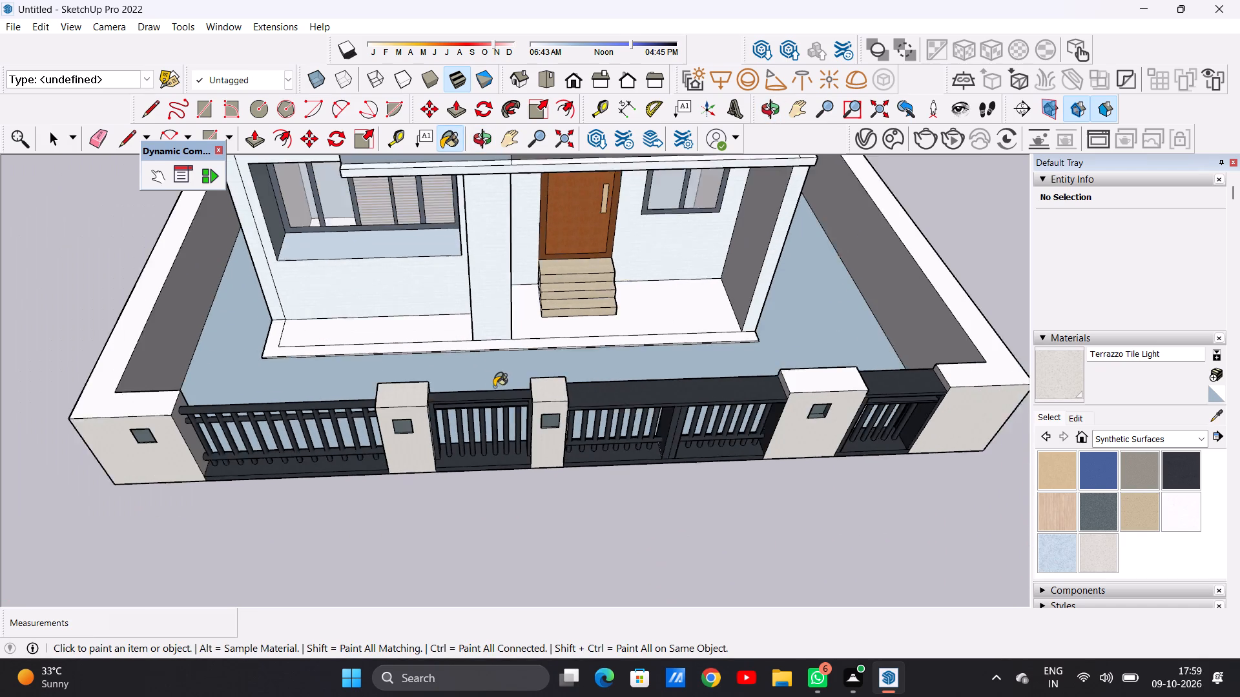
{"action": "left_click", "coordinate": [765, 383]}
Examine the whole house and its boundary wall from the front, side and above.
{"action": "scroll", "coordinate": [656, 381], "scroll_direction": "down", "scroll_amount": 9}
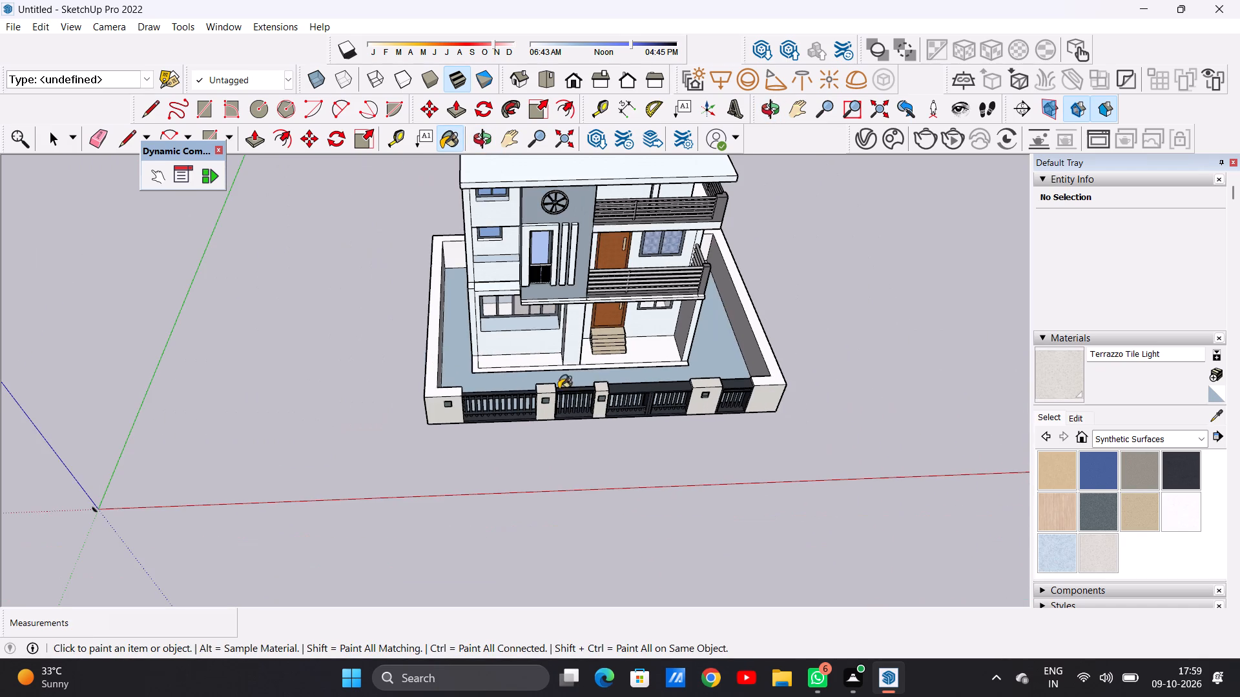
{"action": "middle_click_drag", "start_coordinate": [591, 432], "coordinate": [583, 316]}
{"action": "key", "text": "space"}
{"action": "middle_click_drag", "start_coordinate": [644, 376], "coordinate": [593, 334]}
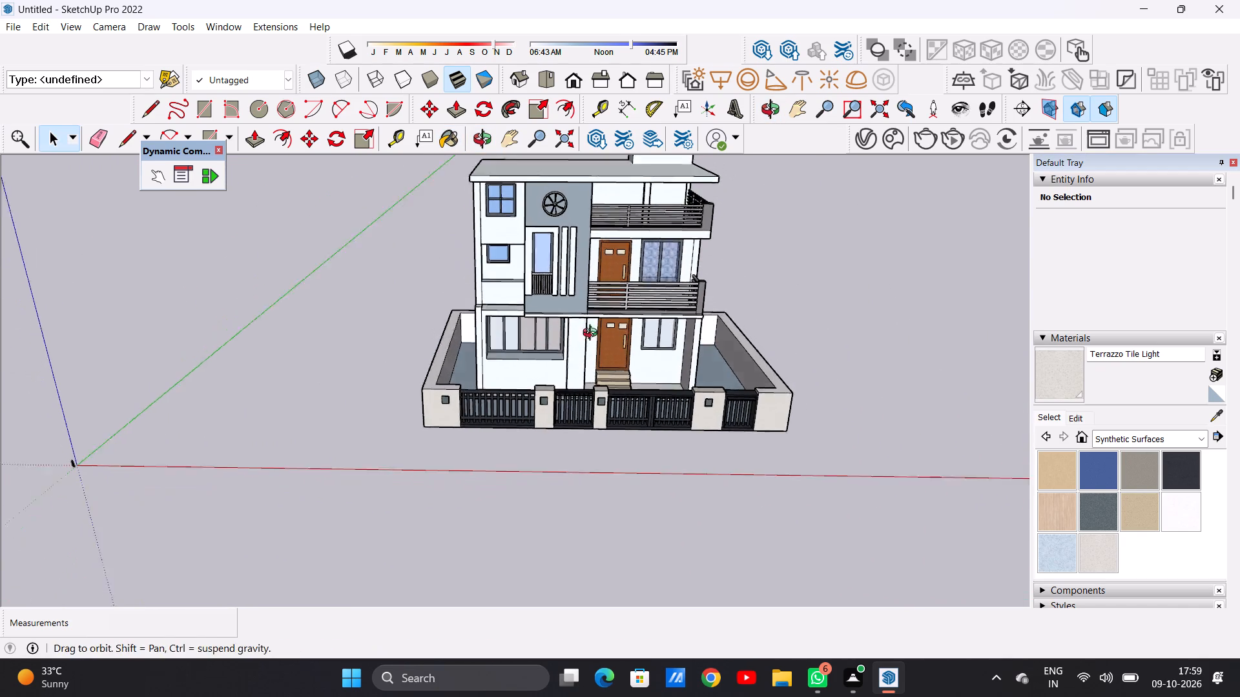
{"action": "middle_click_drag", "start_coordinate": [593, 334], "coordinate": [566, 276]}
{"action": "scroll", "coordinate": [563, 338], "scroll_direction": "down", "scroll_amount": 6}
{"action": "middle_click_drag", "start_coordinate": [592, 371], "coordinate": [653, 412]}
{"action": "scroll", "coordinate": [650, 401], "scroll_direction": "down", "scroll_amount": 1}
{"action": "scroll", "coordinate": [643, 396], "scroll_direction": "up", "scroll_amount": 2}
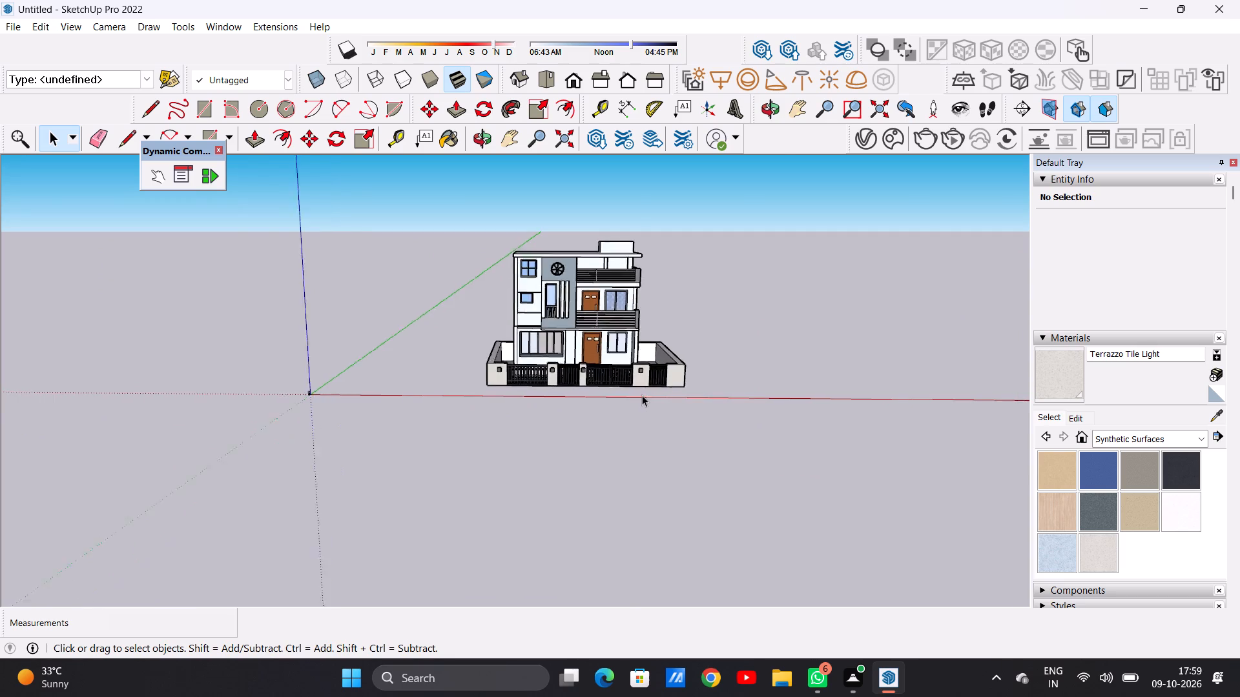
{"action": "scroll", "coordinate": [642, 395], "scroll_direction": "up", "scroll_amount": 6}
{"action": "middle_click_drag", "start_coordinate": [573, 389], "coordinate": [560, 369]}
{"action": "scroll", "coordinate": [560, 391], "scroll_direction": "down", "scroll_amount": 3}
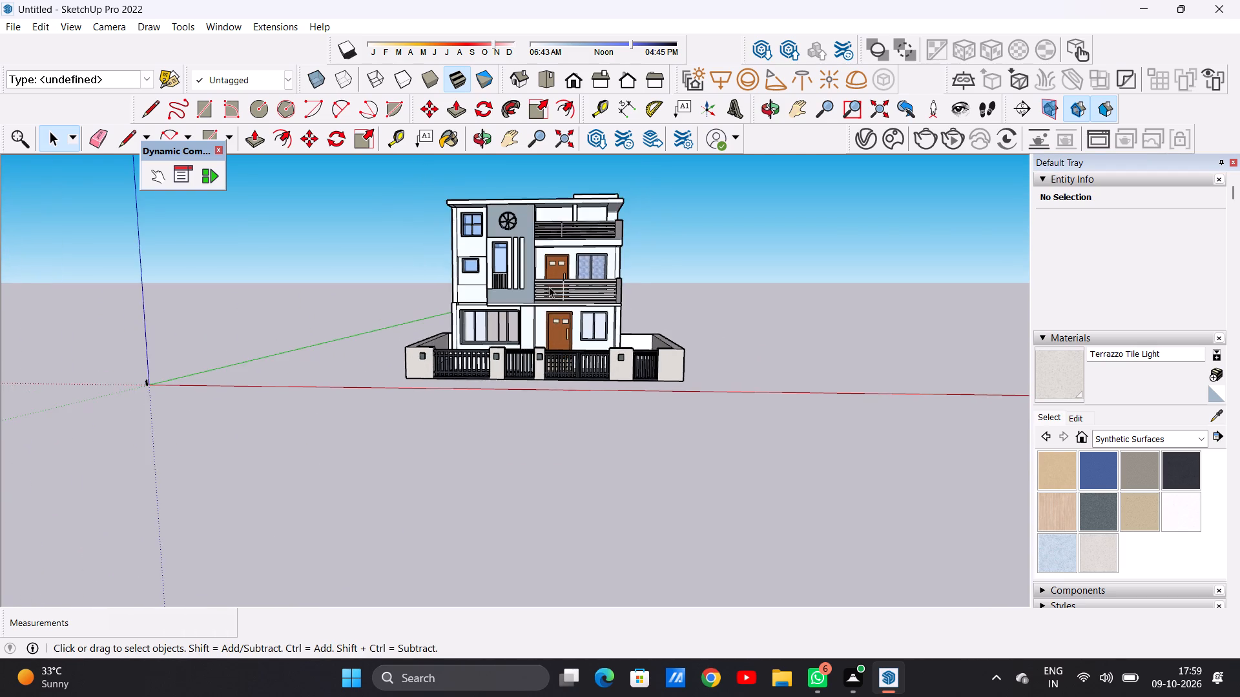
{"action": "scroll", "coordinate": [550, 285], "scroll_direction": "up", "scroll_amount": 7}
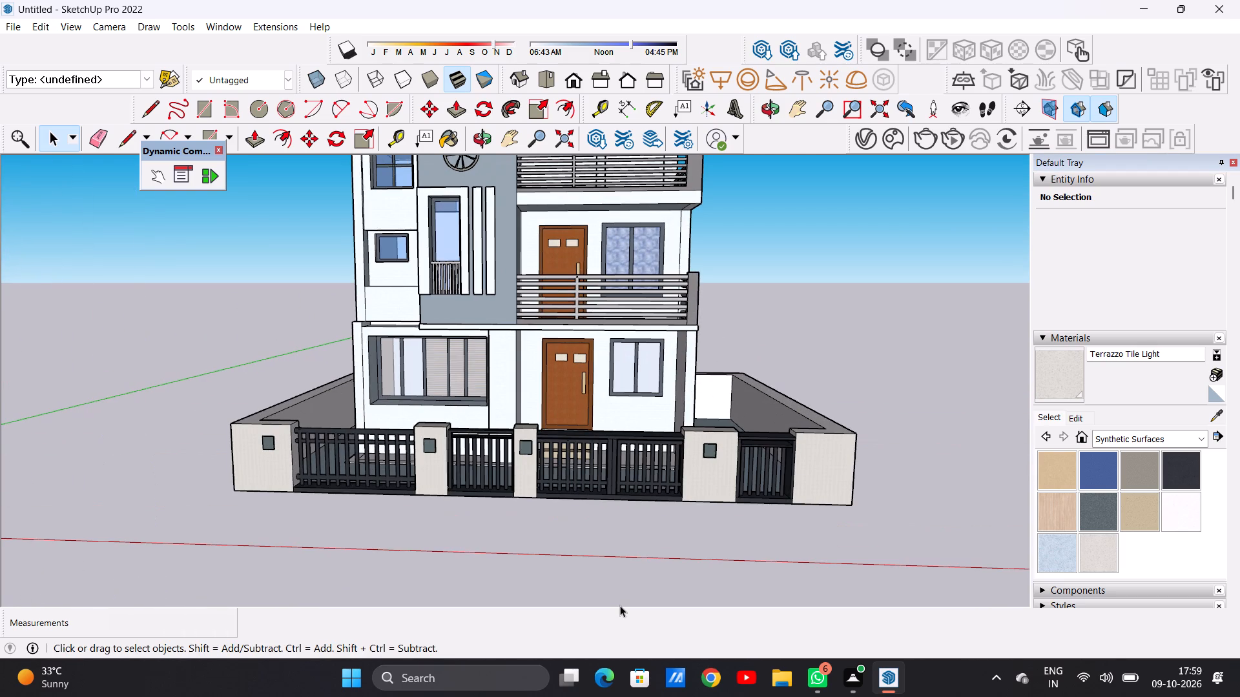
{"action": "scroll", "coordinate": [536, 410], "scroll_direction": "down", "scroll_amount": 7}
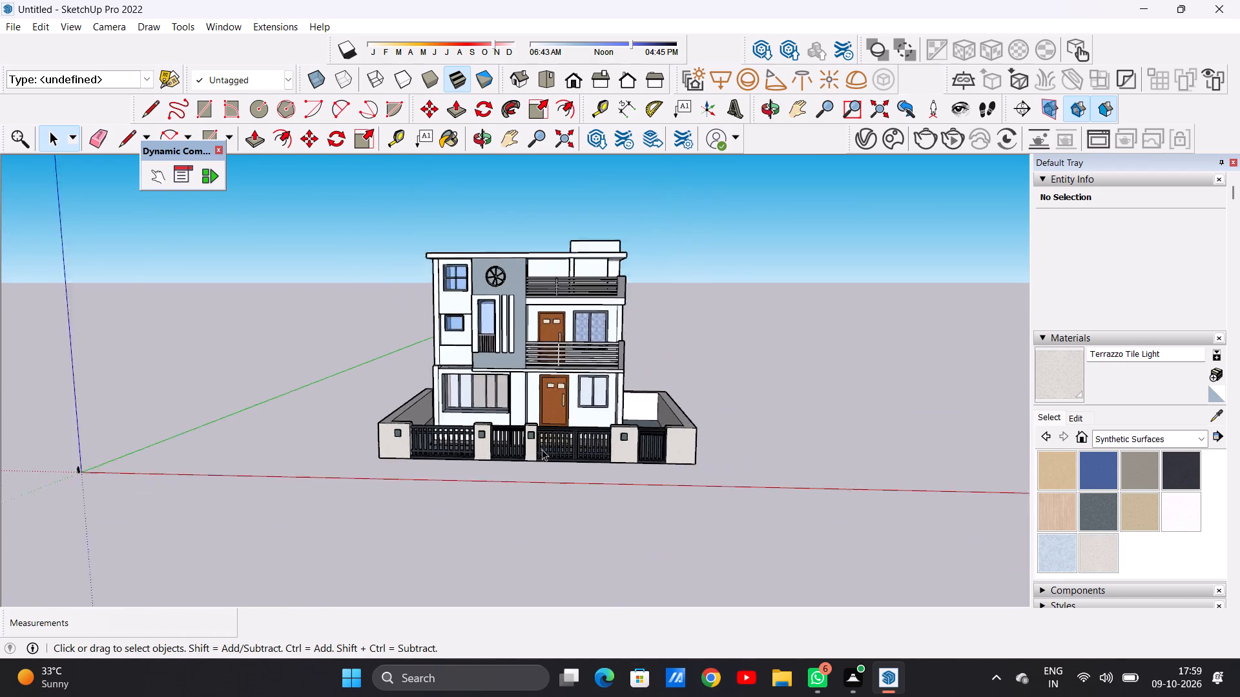
{"action": "scroll", "coordinate": [542, 449], "scroll_direction": "down", "scroll_amount": 1}
{"action": "middle_click_drag", "start_coordinate": [586, 418], "coordinate": [584, 408]}
{"action": "scroll", "coordinate": [588, 429], "scroll_direction": "up", "scroll_amount": 6}
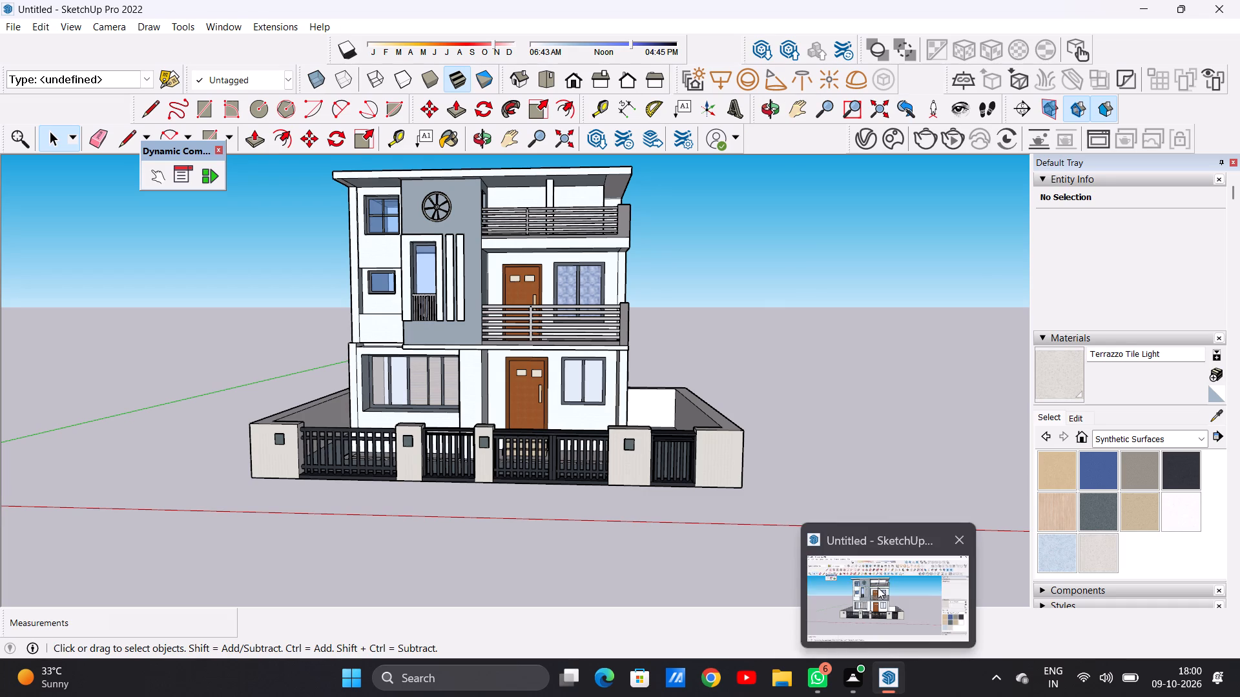
{"action": "left_click", "coordinate": [878, 587]}
{"action": "scroll", "coordinate": [643, 434], "scroll_direction": "down", "scroll_amount": 4}
{"action": "middle_click_drag", "start_coordinate": [641, 415], "coordinate": [298, 571]}
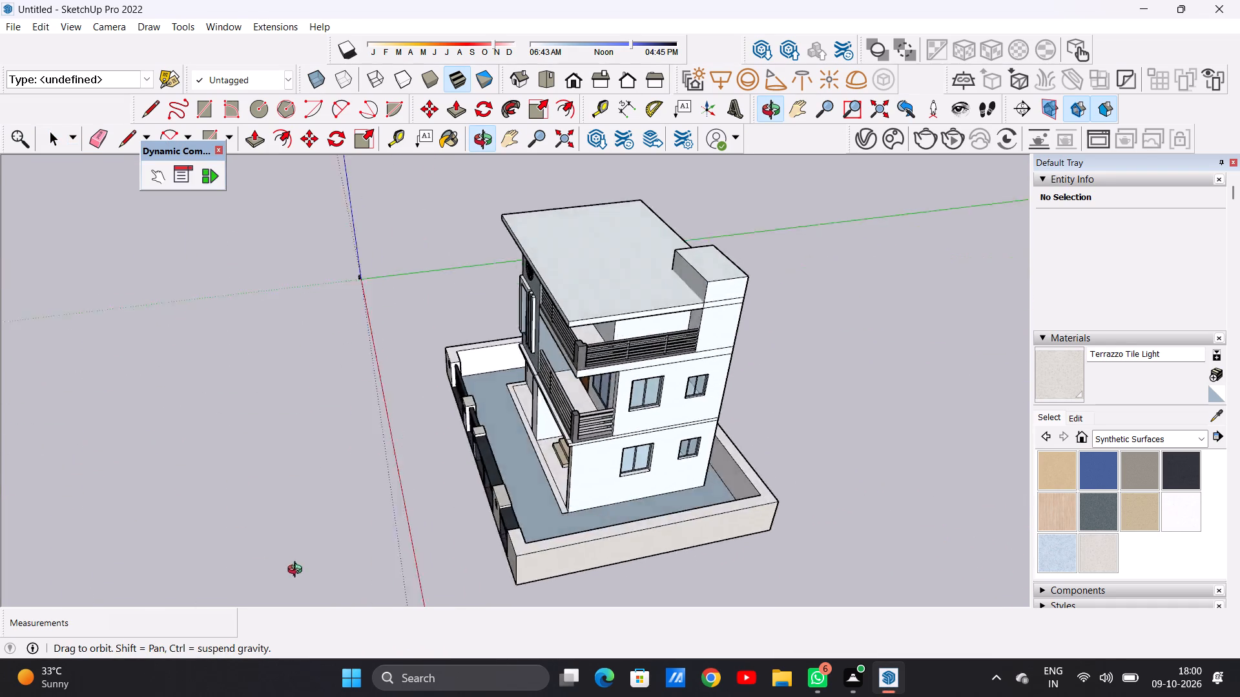
{"action": "middle_click_drag", "start_coordinate": [298, 571], "coordinate": [768, 591]}
{"action": "middle_click_drag", "start_coordinate": [633, 369], "coordinate": [491, 501]}
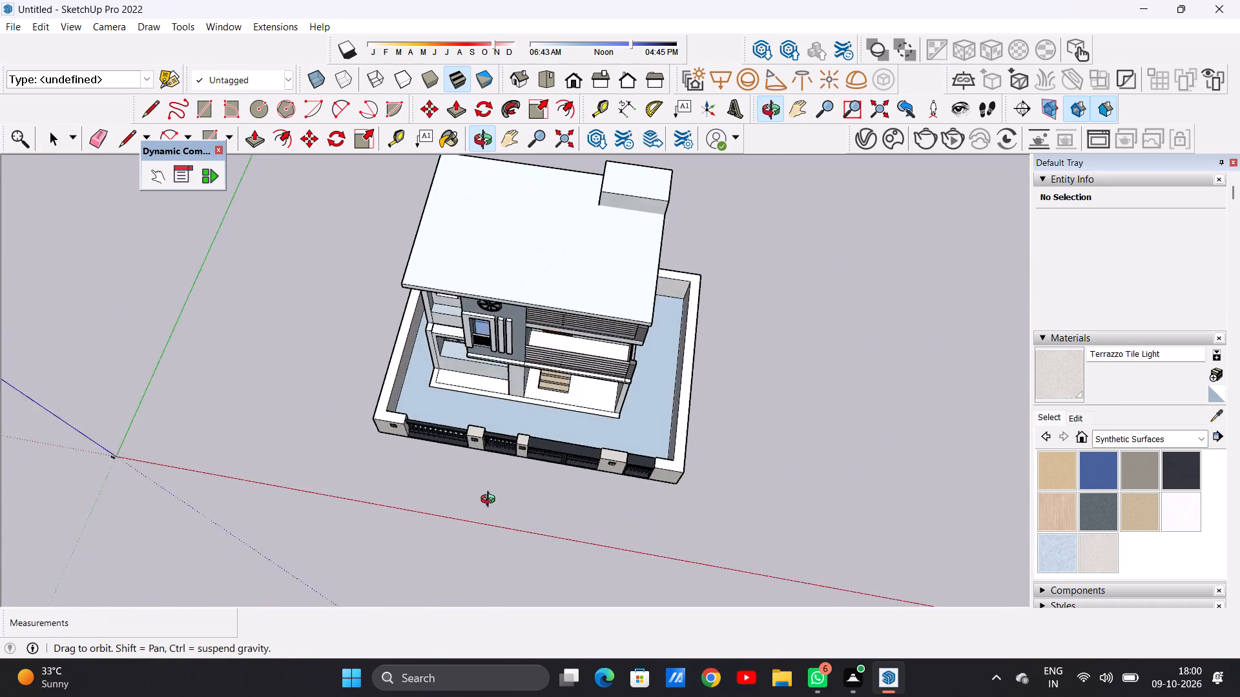
{"action": "middle_click_drag", "start_coordinate": [491, 501], "coordinate": [512, 511]}
Paint the entrance porch floor around the steps with Marble Carrara Gold Floor Tile from the Tile collection.
{"action": "scroll", "coordinate": [592, 370], "scroll_direction": "up", "scroll_amount": 12}
{"action": "middle_click_drag", "start_coordinate": [590, 421], "coordinate": [591, 352]}
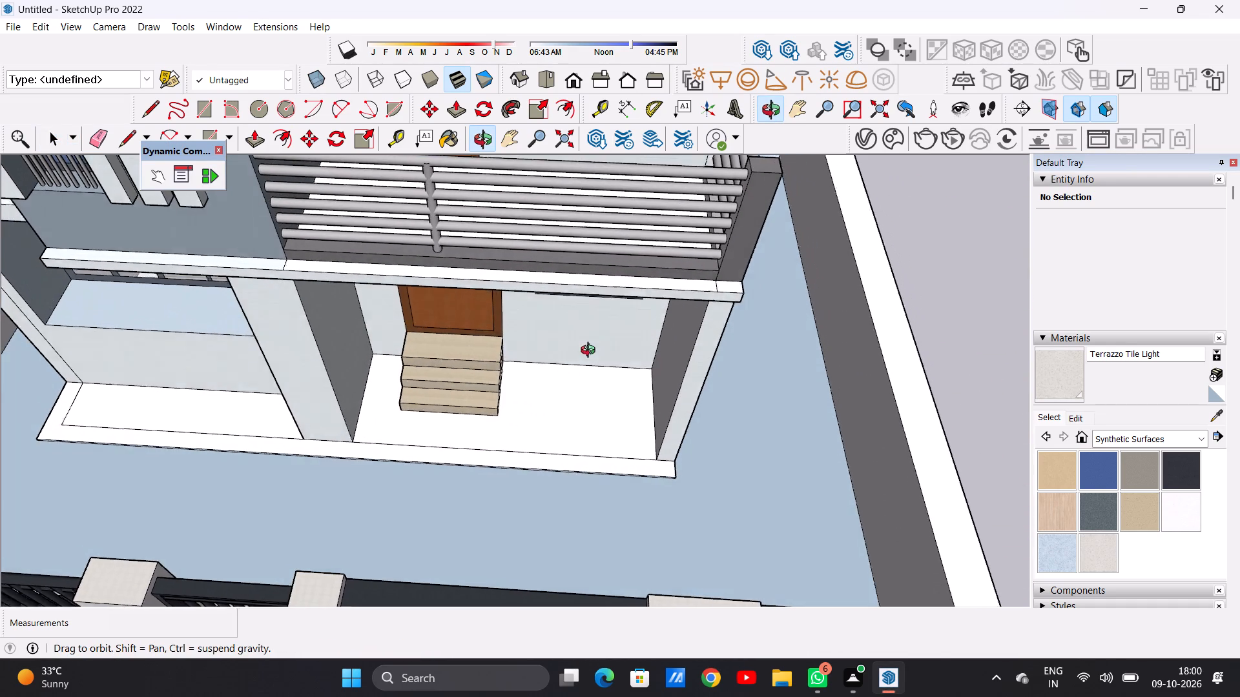
{"action": "middle_click_drag", "start_coordinate": [591, 352], "coordinate": [586, 322]}
{"action": "scroll", "coordinate": [611, 433], "scroll_direction": "up", "scroll_amount": 3}
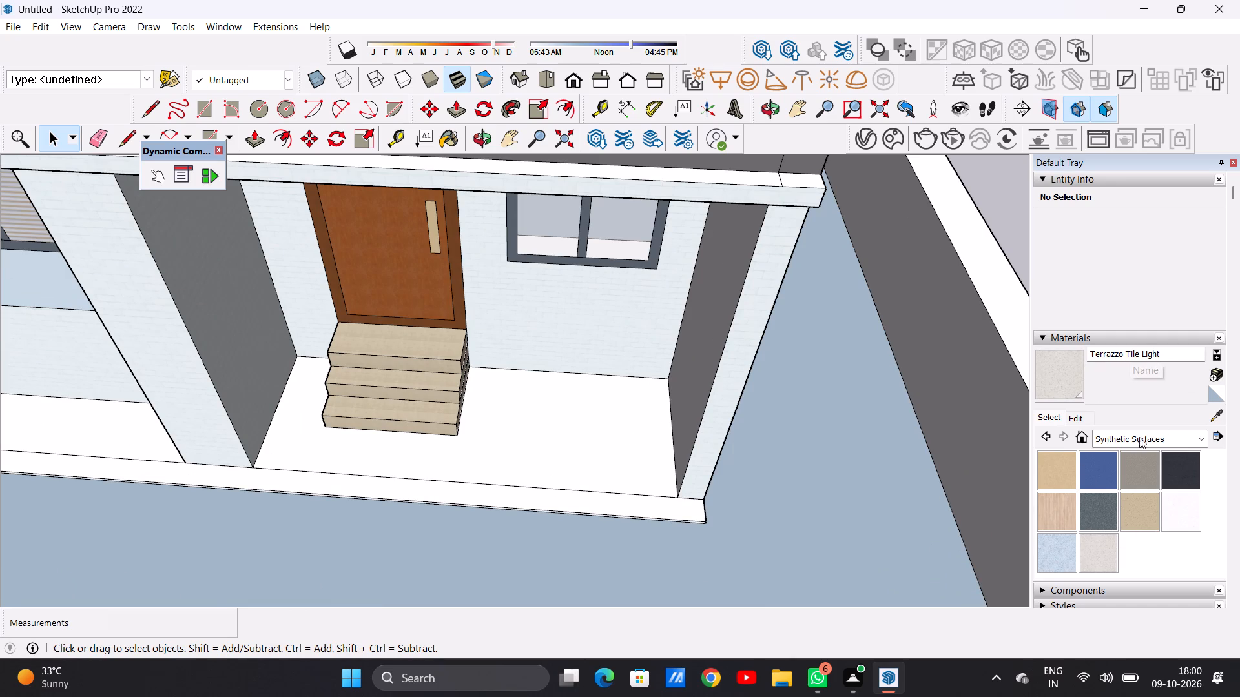
{"action": "left_click", "coordinate": [1195, 439]}
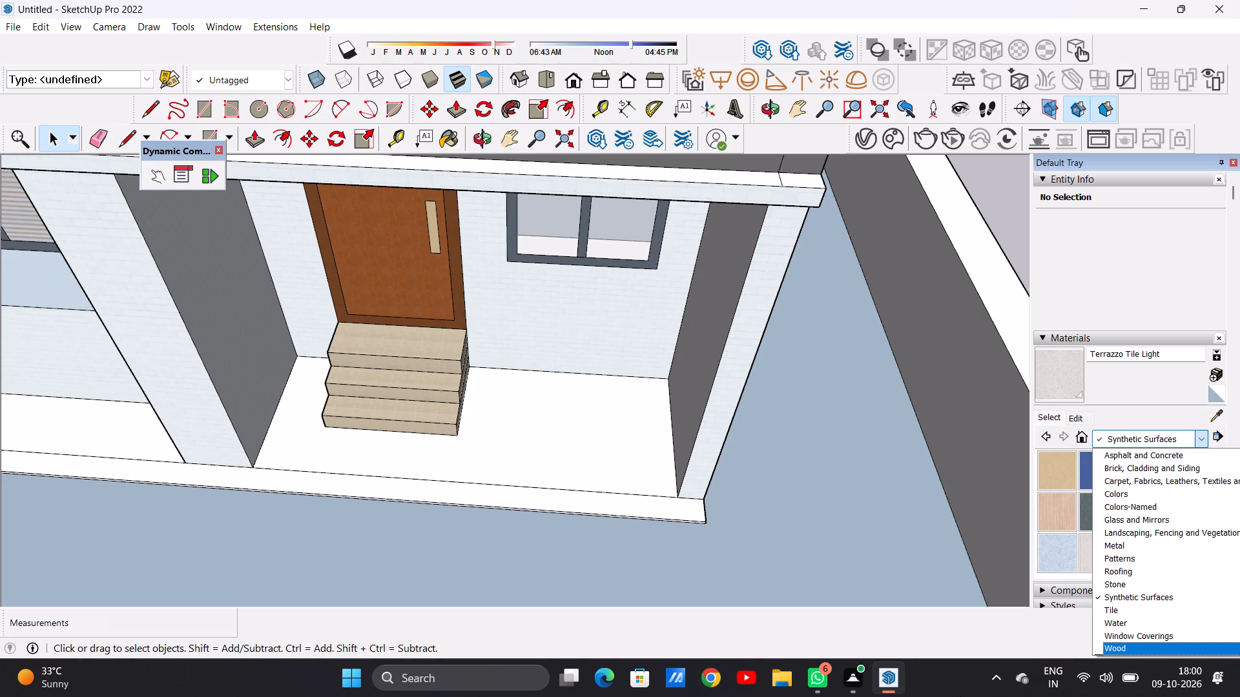
{"action": "left_click", "coordinate": [1122, 607]}
{"action": "left_click", "coordinate": [1141, 545]}
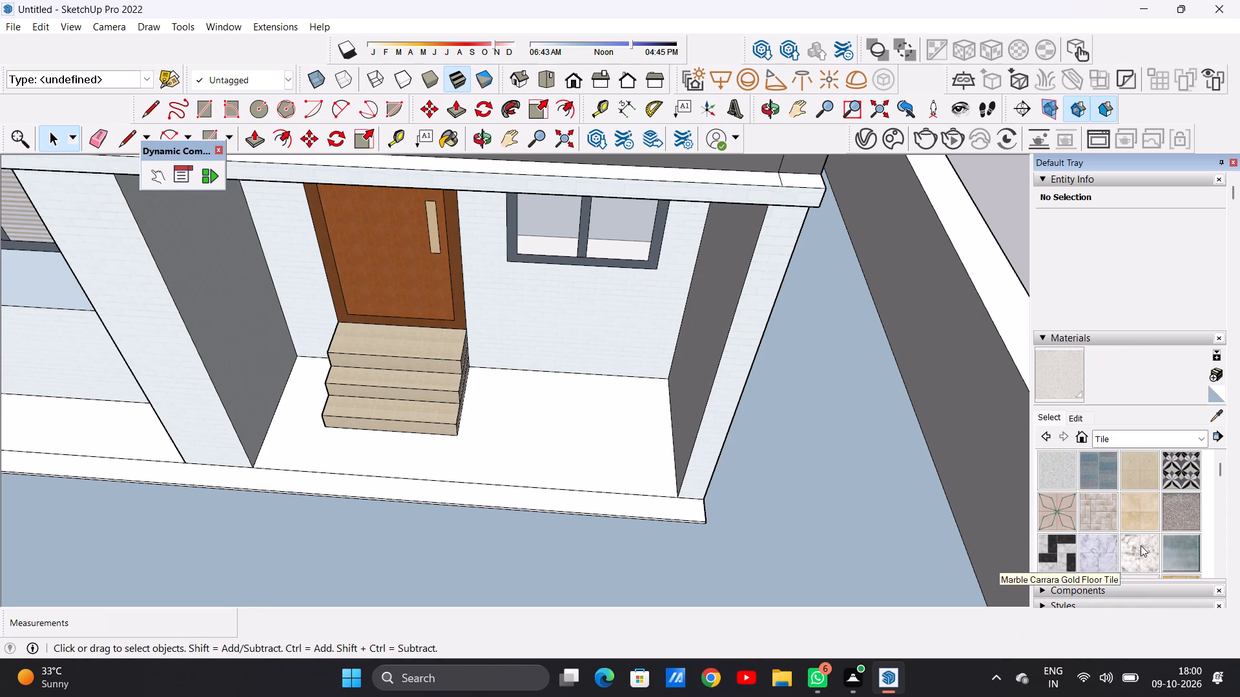
{"action": "scroll", "coordinate": [647, 480], "scroll_direction": "up", "scroll_amount": 4}
{"action": "left_click", "coordinate": [630, 452]}
{"action": "scroll", "coordinate": [563, 447], "scroll_direction": "up", "scroll_amount": 6}
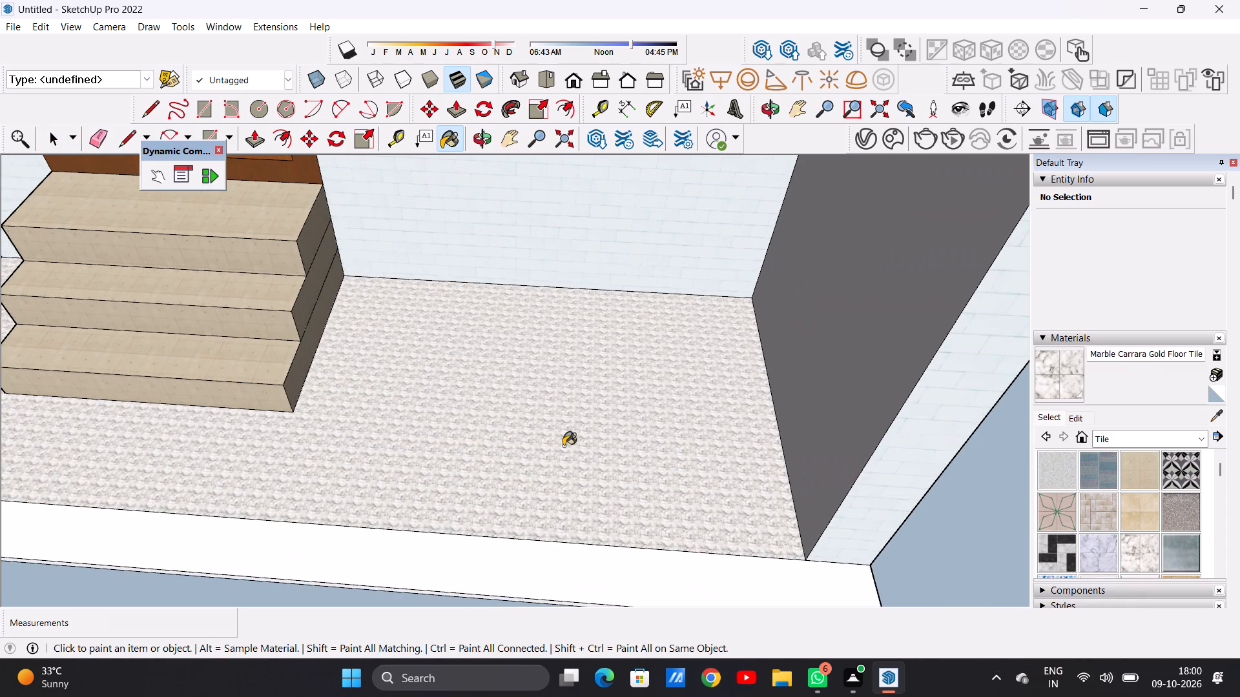
Paint the floor below the large ground-floor window and the plinth's front border strip with Marble Carrara Gold Floor Tile.
{"action": "scroll", "coordinate": [585, 439], "scroll_direction": "down", "scroll_amount": 13}
{"action": "scroll", "coordinate": [306, 450], "scroll_direction": "up", "scroll_amount": 5}
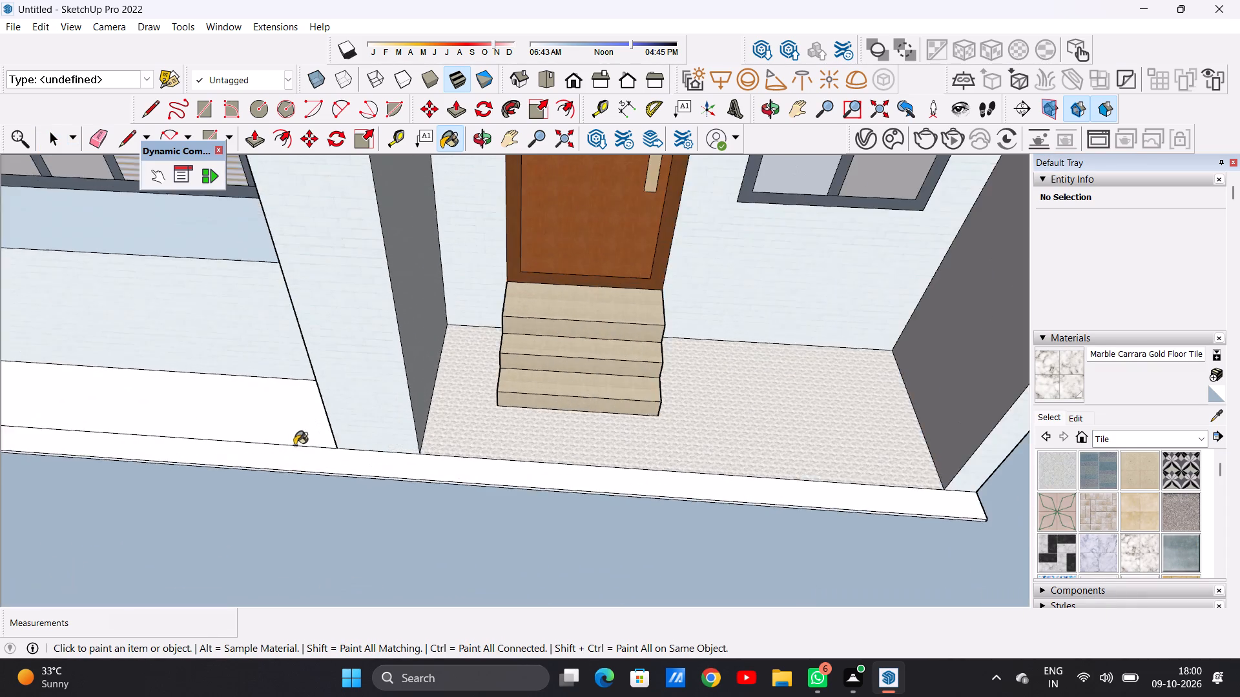
{"action": "scroll", "coordinate": [294, 445], "scroll_direction": "up", "scroll_amount": 9}
{"action": "left_click", "coordinate": [251, 412]}
{"action": "left_click", "coordinate": [333, 511]}
{"action": "scroll", "coordinate": [352, 446], "scroll_direction": "down", "scroll_amount": 3}
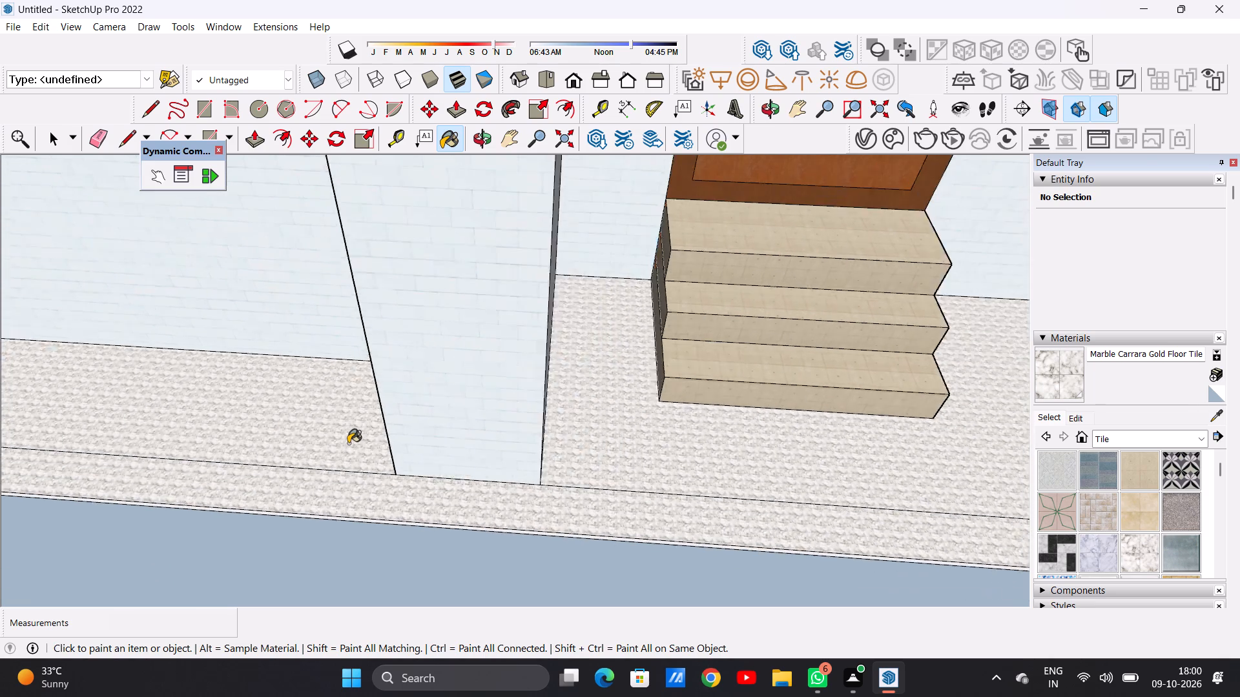
Examine the house and boundary wall from the front and both sides, including the ground-floor entrance, steps and porch floor up close.
{"action": "scroll", "coordinate": [348, 443], "scroll_direction": "down", "scroll_amount": 11}
{"action": "middle_click_drag", "start_coordinate": [655, 467], "coordinate": [683, 340]}
{"action": "scroll", "coordinate": [667, 493], "scroll_direction": "down", "scroll_amount": 4}
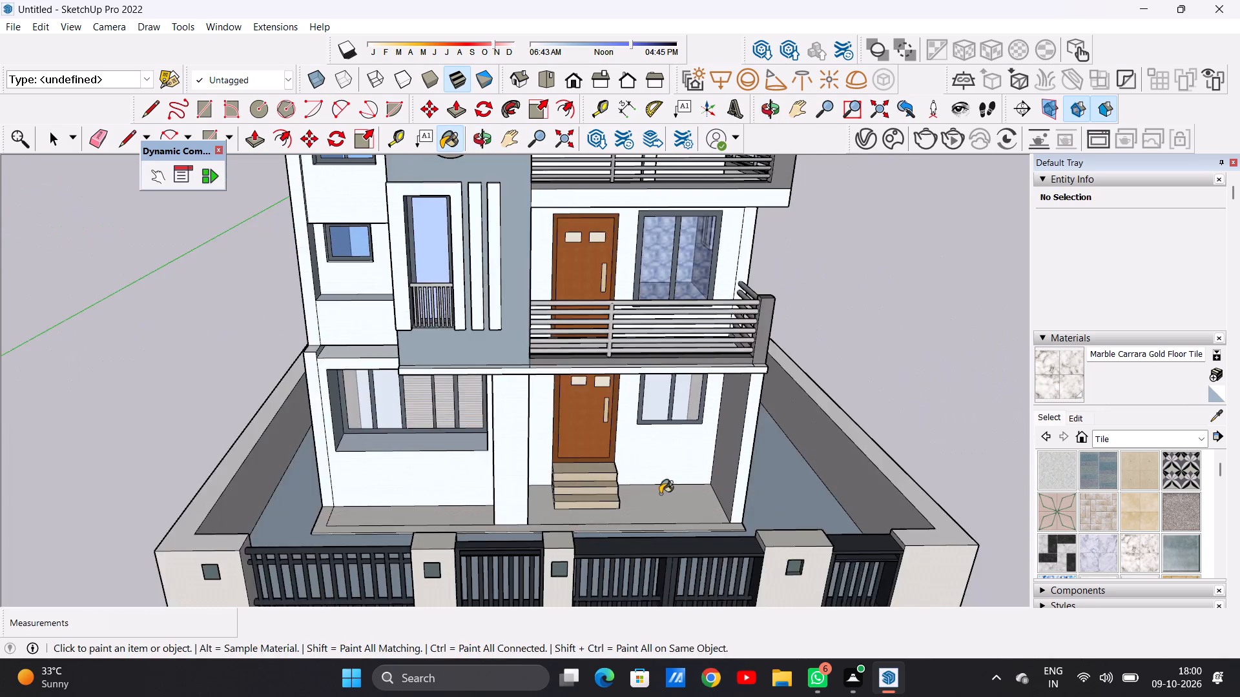
{"action": "scroll", "coordinate": [660, 494], "scroll_direction": "down", "scroll_amount": 4}
{"action": "middle_click_drag", "start_coordinate": [646, 493], "coordinate": [600, 558]}
{"action": "scroll", "coordinate": [672, 496], "scroll_direction": "up", "scroll_amount": 7}
{"action": "key", "text": "space"}
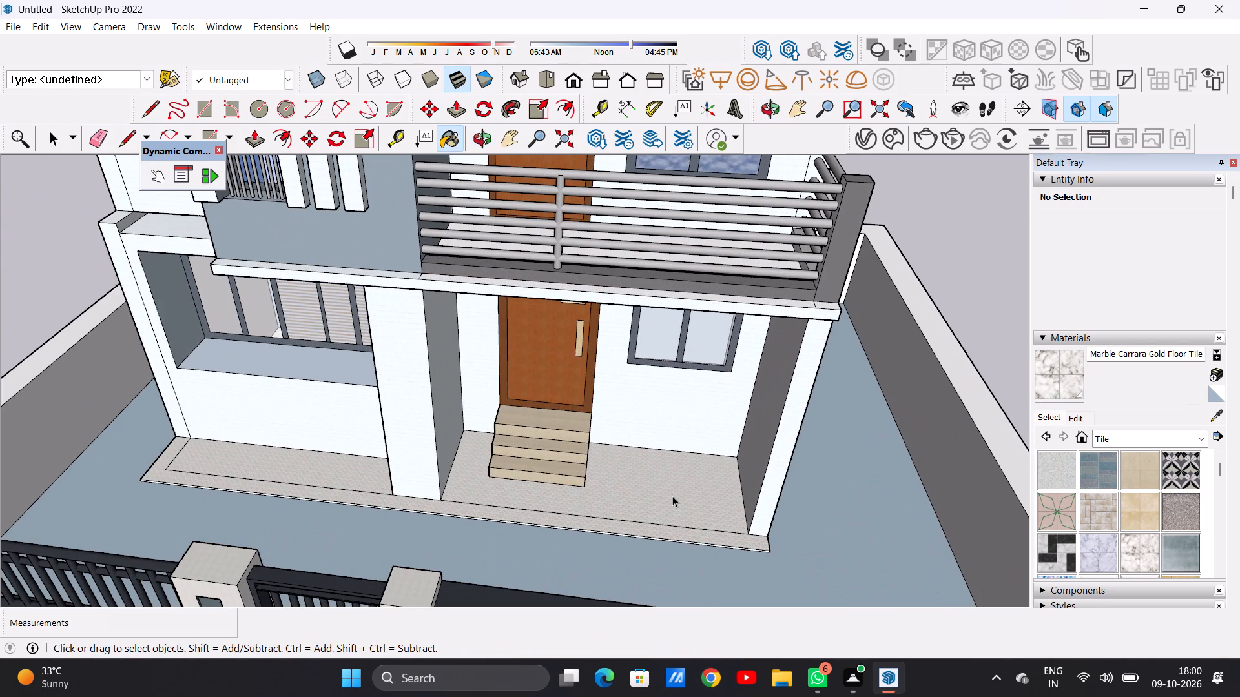
{"action": "scroll", "coordinate": [641, 478], "scroll_direction": "down", "scroll_amount": 7}
{"action": "middle_click_drag", "start_coordinate": [648, 491], "coordinate": [672, 361]}
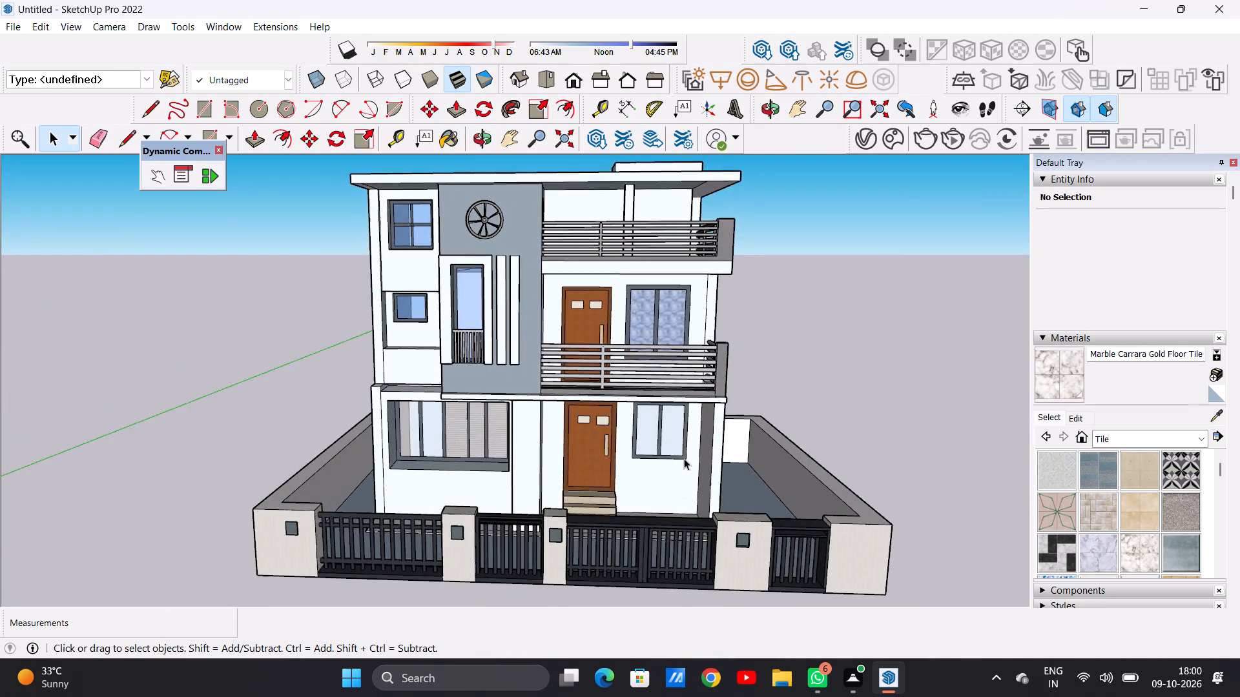
{"action": "scroll", "coordinate": [685, 469], "scroll_direction": "down", "scroll_amount": 4}
{"action": "middle_click_drag", "start_coordinate": [709, 500], "coordinate": [719, 589]}
{"action": "scroll", "coordinate": [726, 536], "scroll_direction": "up", "scroll_amount": 8}
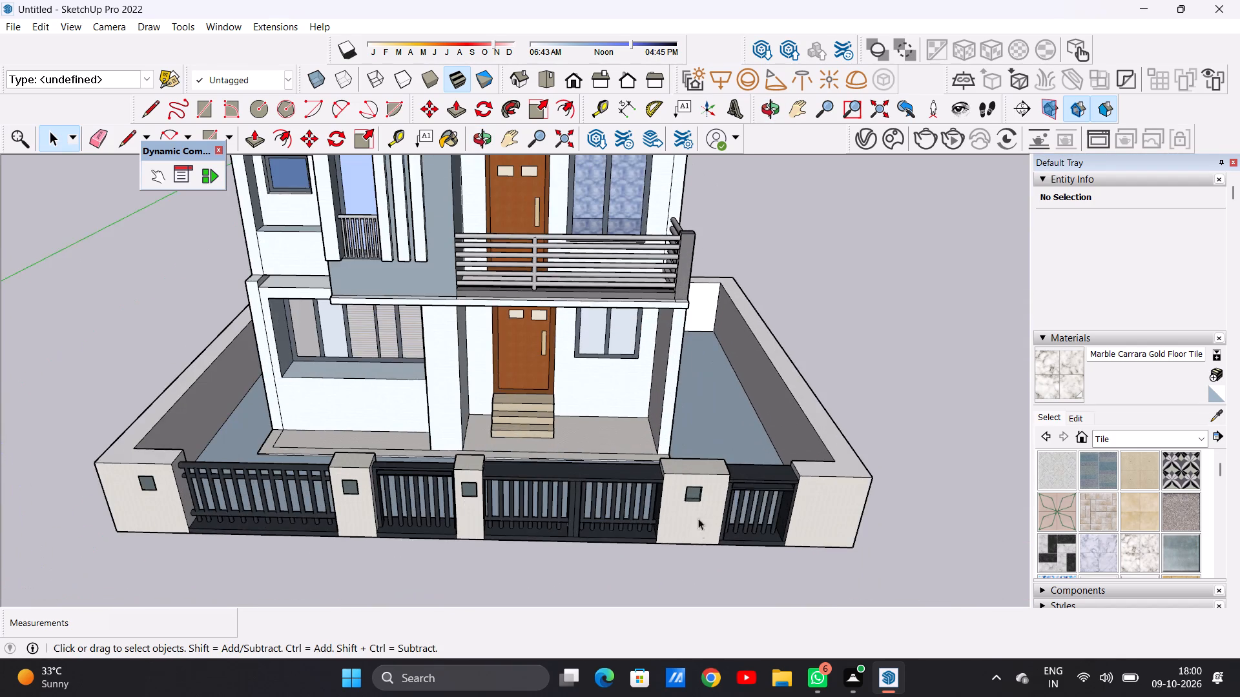
{"action": "middle_click_drag", "start_coordinate": [707, 555], "coordinate": [703, 457]}
{"action": "scroll", "coordinate": [643, 568], "scroll_direction": "down", "scroll_amount": 13}
{"action": "middle_click_drag", "start_coordinate": [637, 557], "coordinate": [637, 512]}
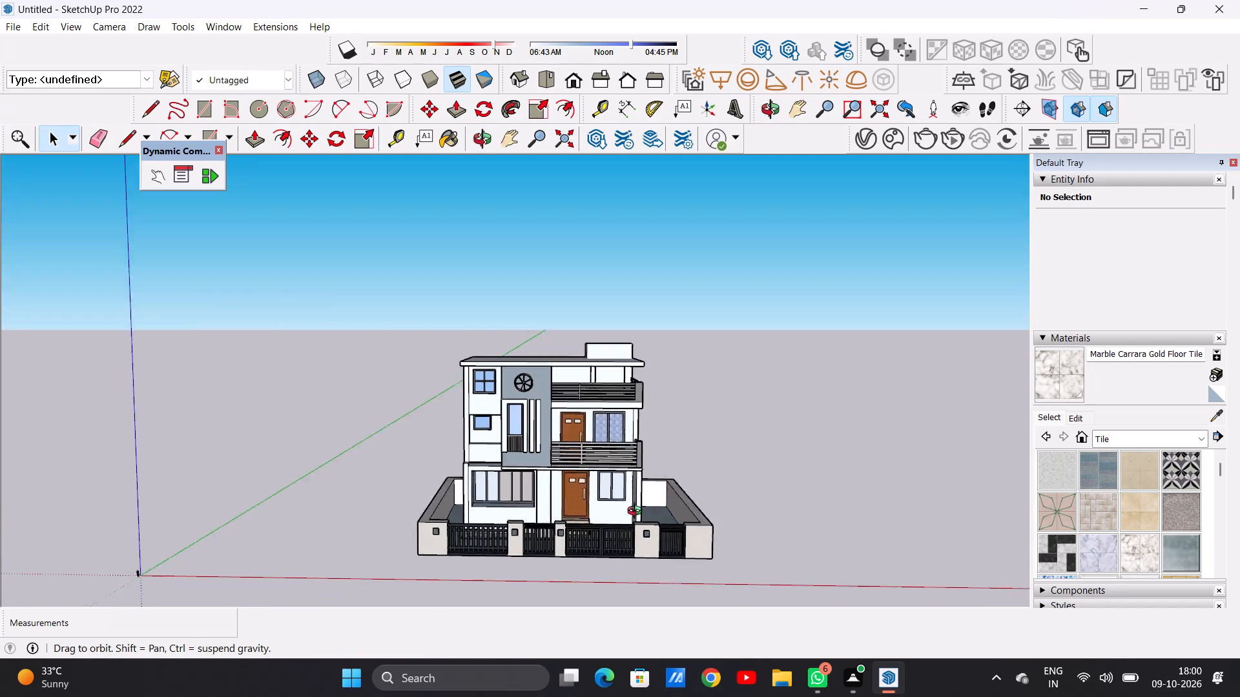
{"action": "middle_click_drag", "start_coordinate": [637, 512], "coordinate": [848, 542]}
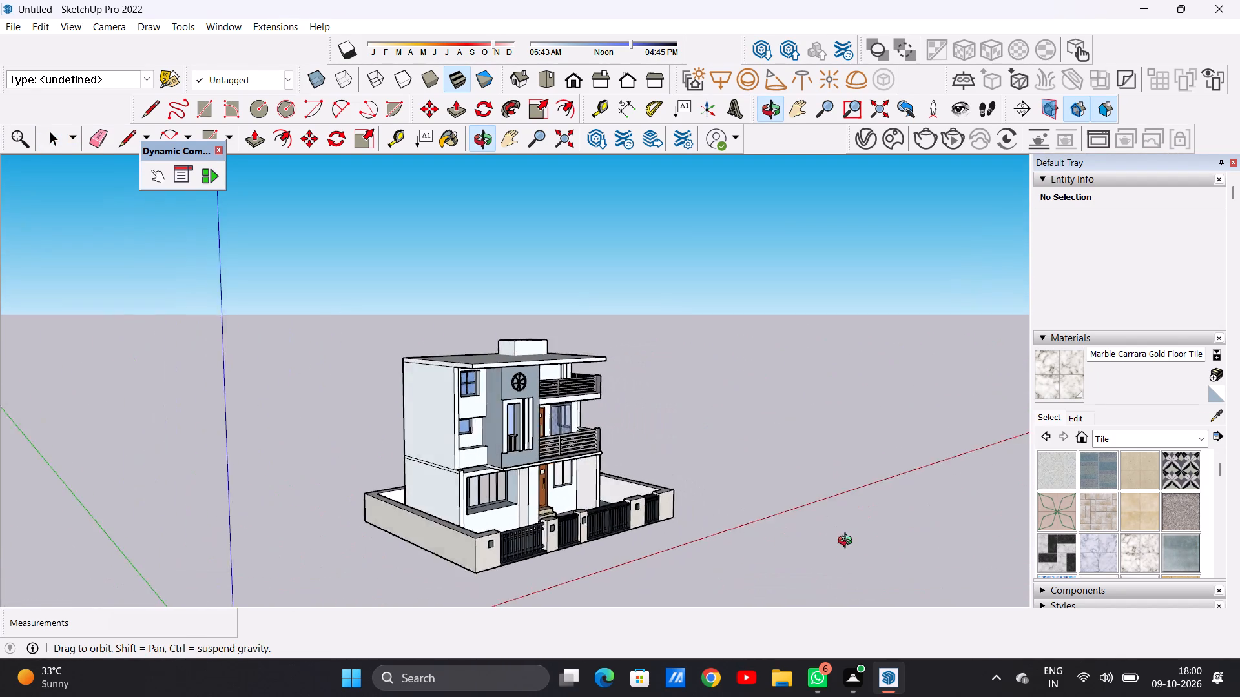
{"action": "middle_click_drag", "start_coordinate": [848, 542], "coordinate": [611, 521]}
{"action": "scroll", "coordinate": [612, 546], "scroll_direction": "up", "scroll_amount": 7}
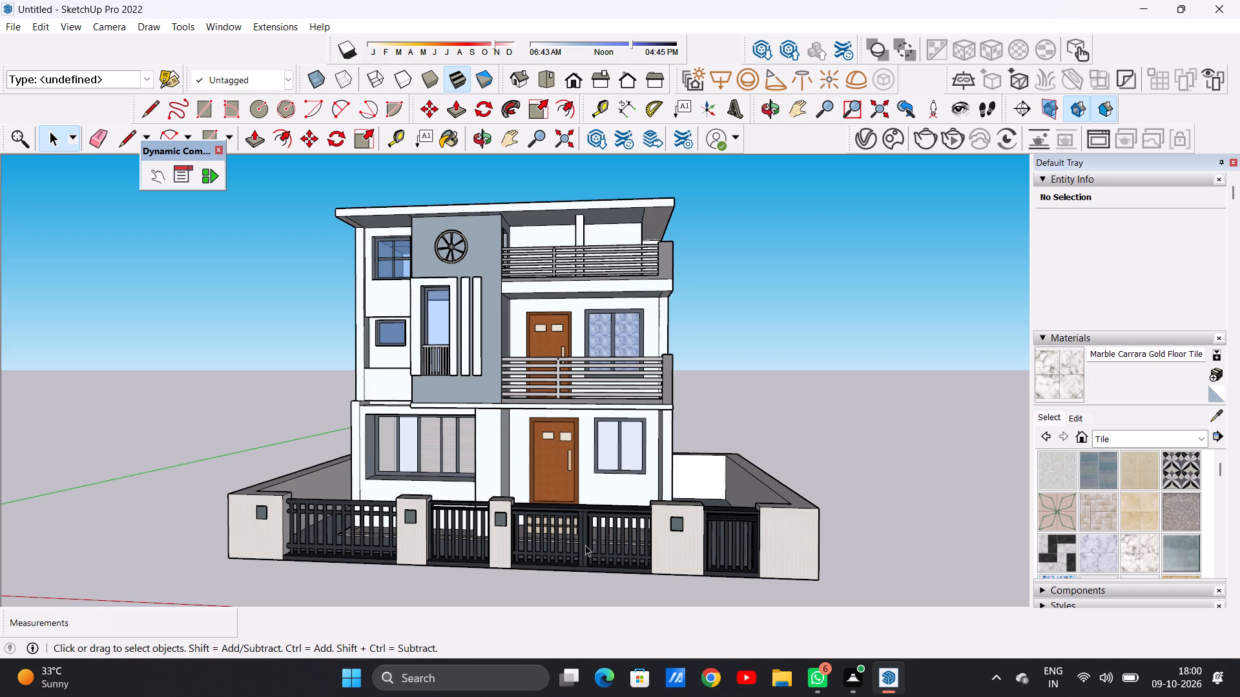
{"action": "scroll", "coordinate": [584, 449], "scroll_direction": "up", "scroll_amount": 2}
{"action": "scroll", "coordinate": [699, 469], "scroll_direction": "up", "scroll_amount": 5}
{"action": "middle_click_drag", "start_coordinate": [708, 467], "coordinate": [727, 472]}
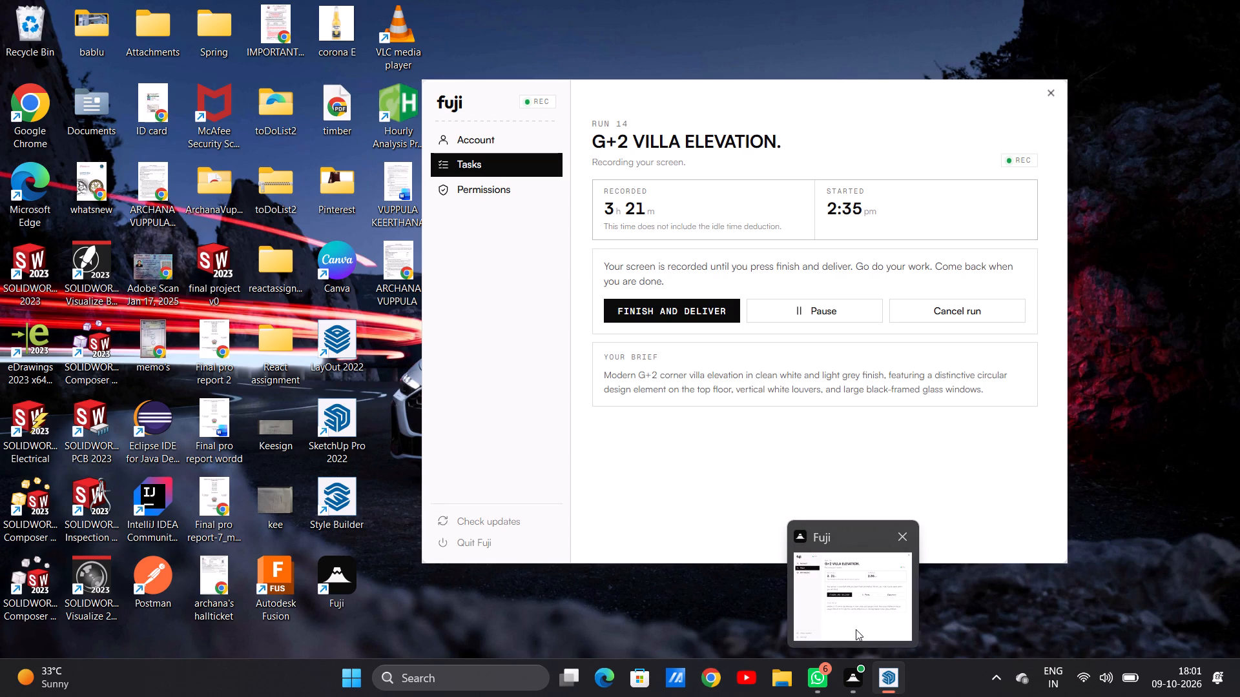
{"action": "left_click", "coordinate": [876, 613]}
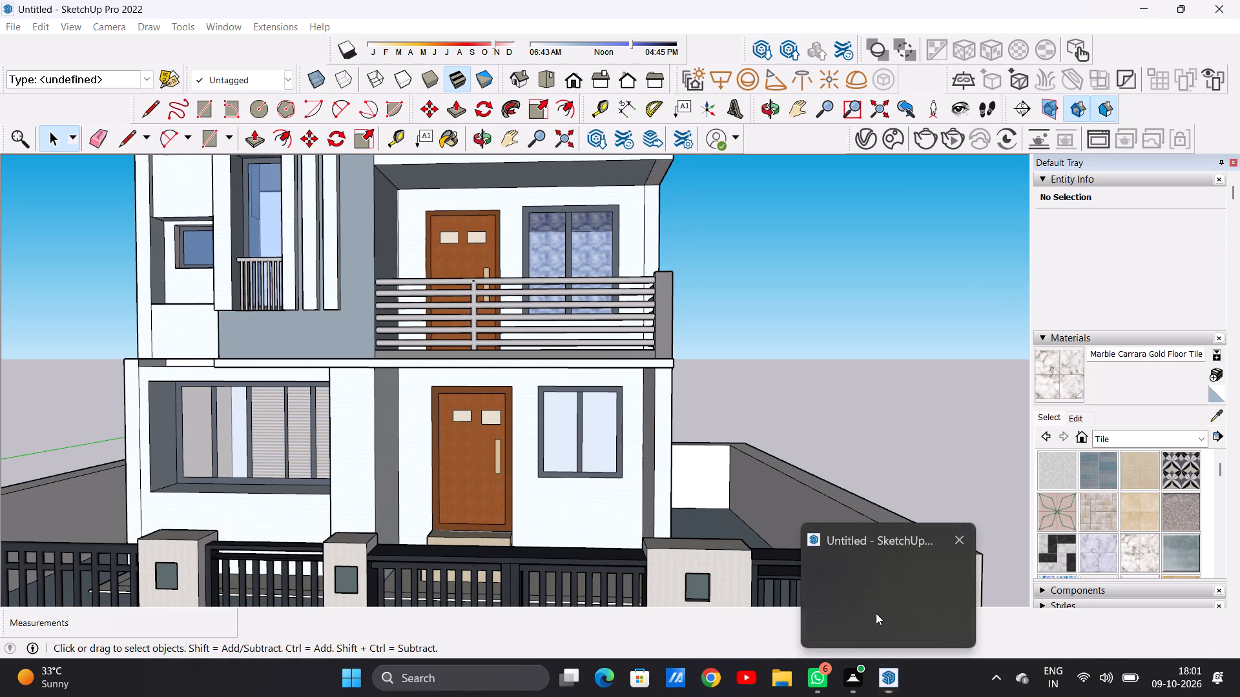
{"action": "scroll", "coordinate": [743, 492], "scroll_direction": "down", "scroll_amount": 9}
{"action": "middle_click_drag", "start_coordinate": [735, 460], "coordinate": [434, 530]}
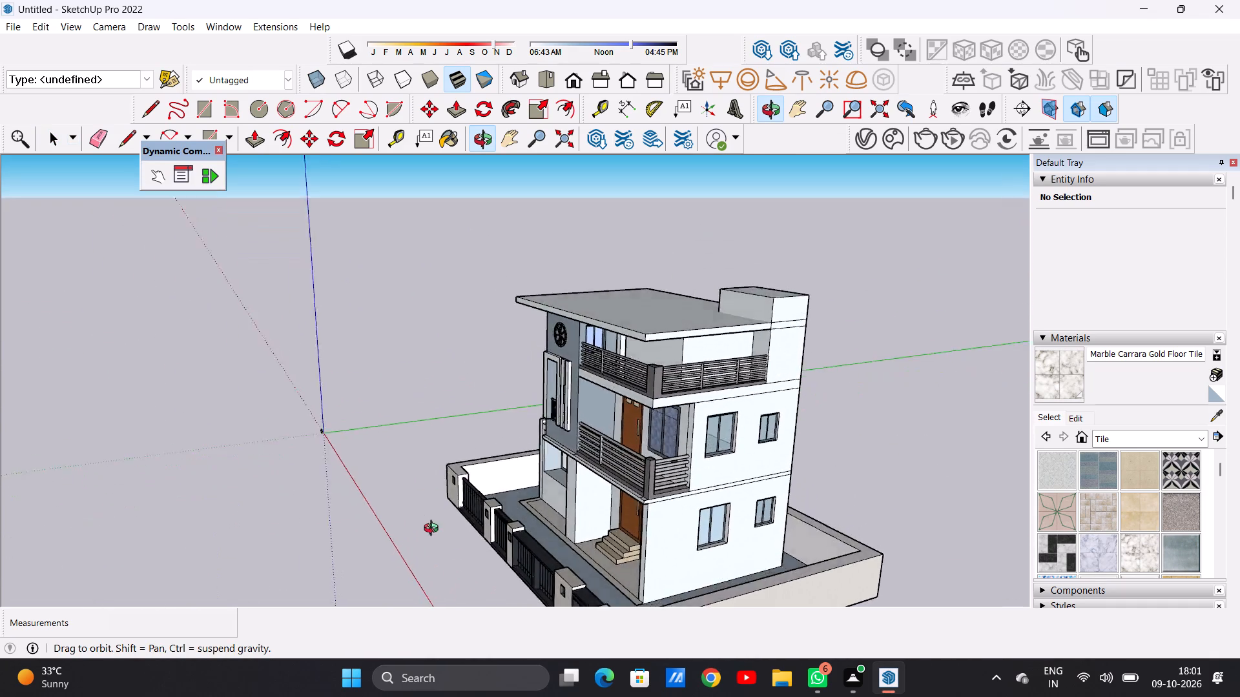
{"action": "middle_click_drag", "start_coordinate": [434, 530], "coordinate": [789, 540]}
{"action": "scroll", "coordinate": [644, 487], "scroll_direction": "up", "scroll_amount": 7}
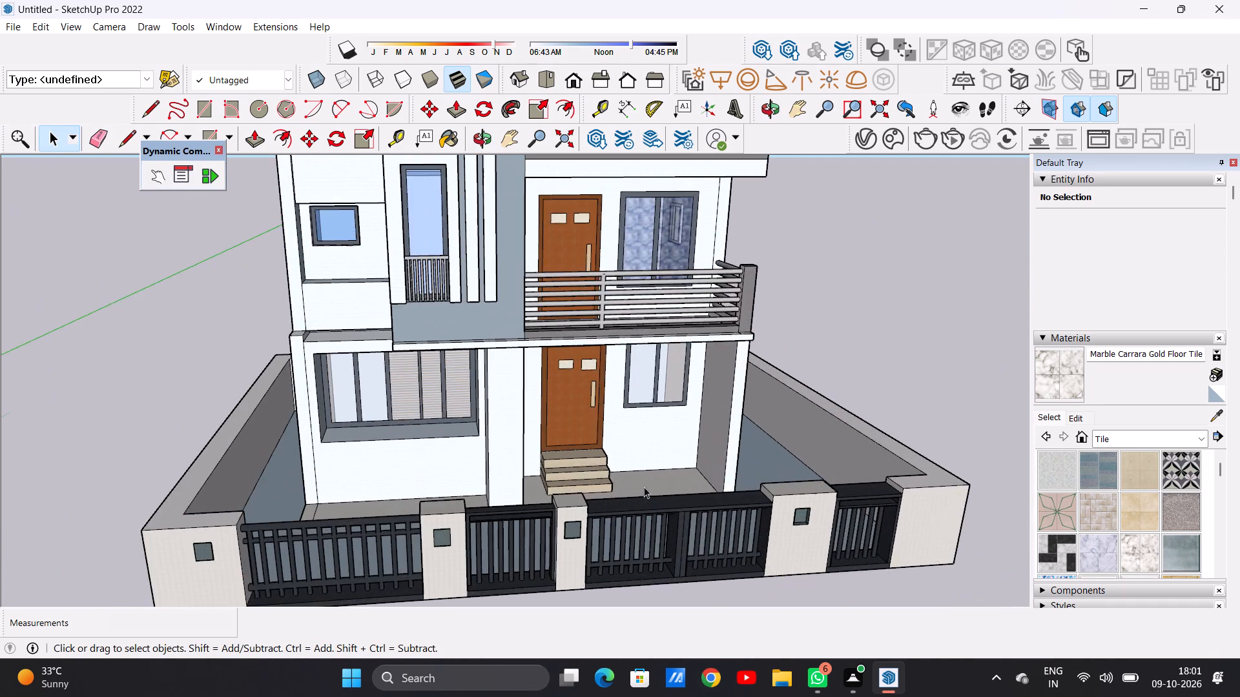
{"action": "scroll", "coordinate": [590, 460], "scroll_direction": "up", "scroll_amount": 6}
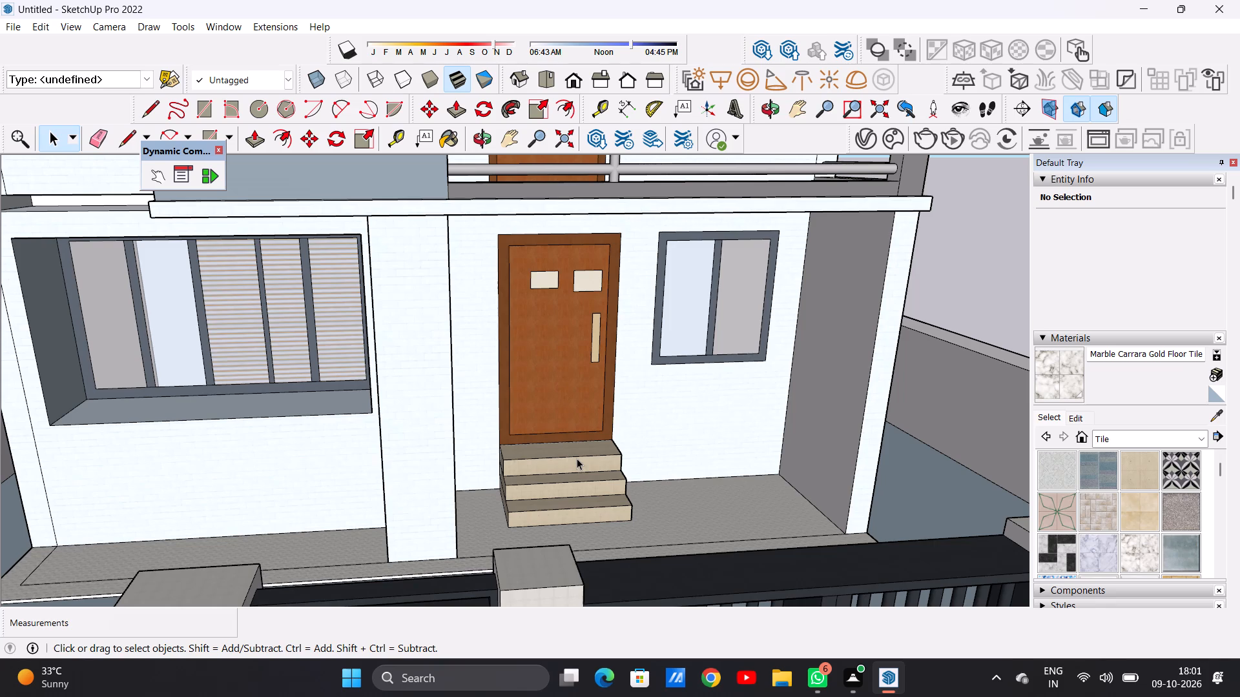
Paint the yard ground around the house with Pavers Driveway Brick from the Landscaping, Fencing and Vegetation collection.
{"action": "scroll", "coordinate": [535, 498], "scroll_direction": "down", "scroll_amount": 9}
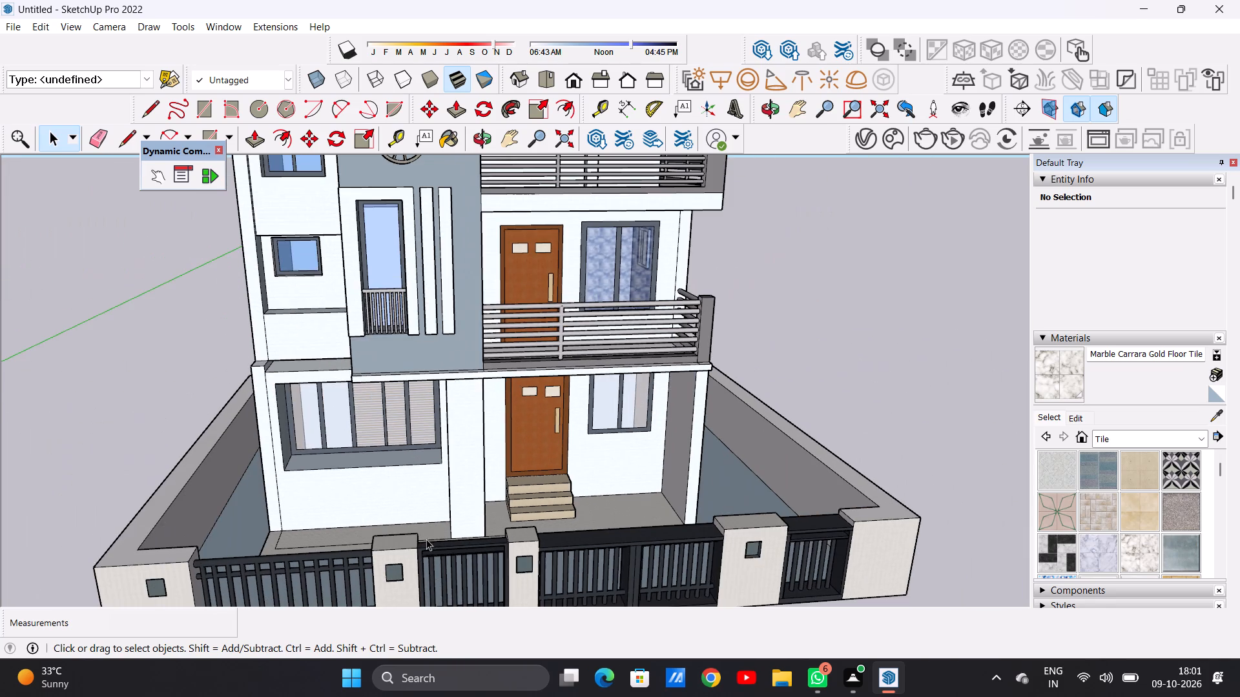
{"action": "middle_click_drag", "start_coordinate": [770, 472], "coordinate": [725, 554]}
{"action": "scroll", "coordinate": [730, 501], "scroll_direction": "up", "scroll_amount": 7}
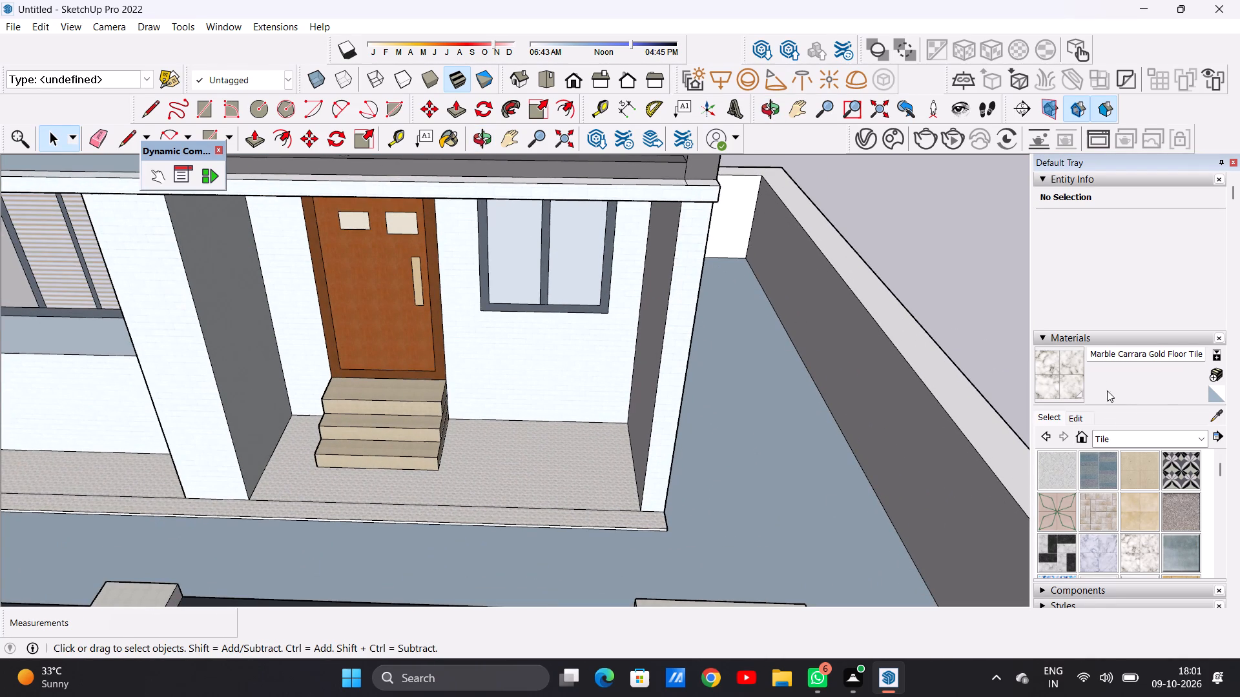
{"action": "left_click", "coordinate": [1205, 444]}
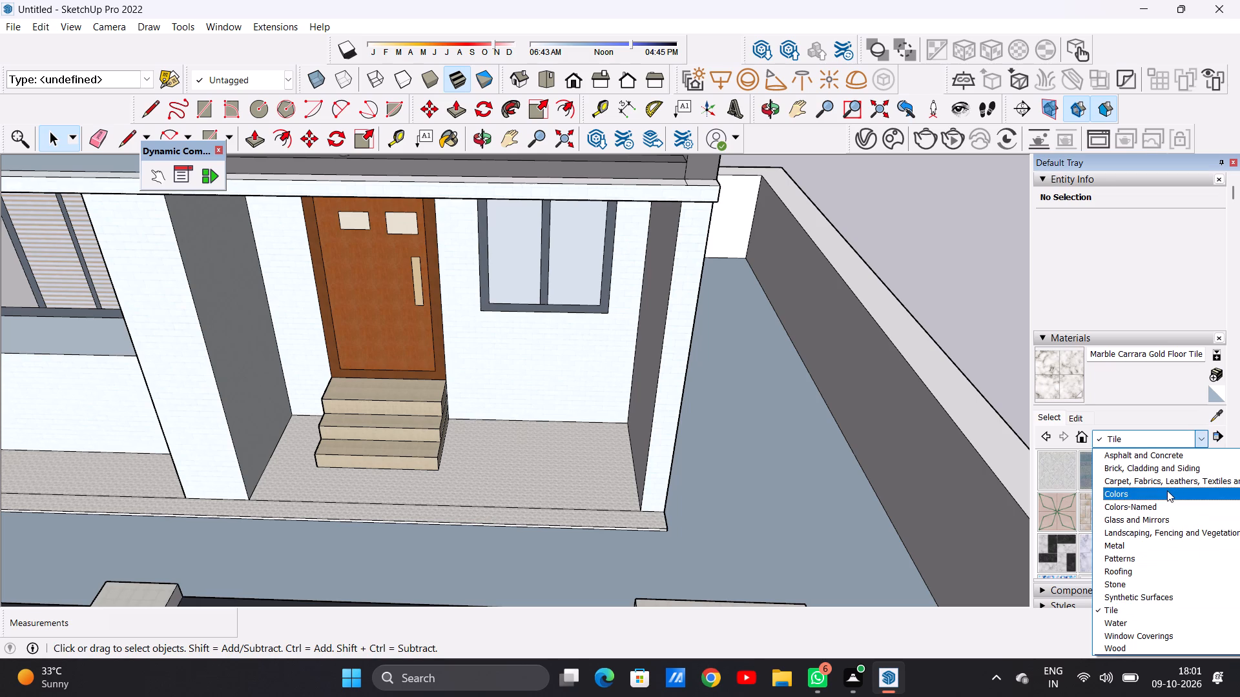
{"action": "left_click", "coordinate": [1176, 535]}
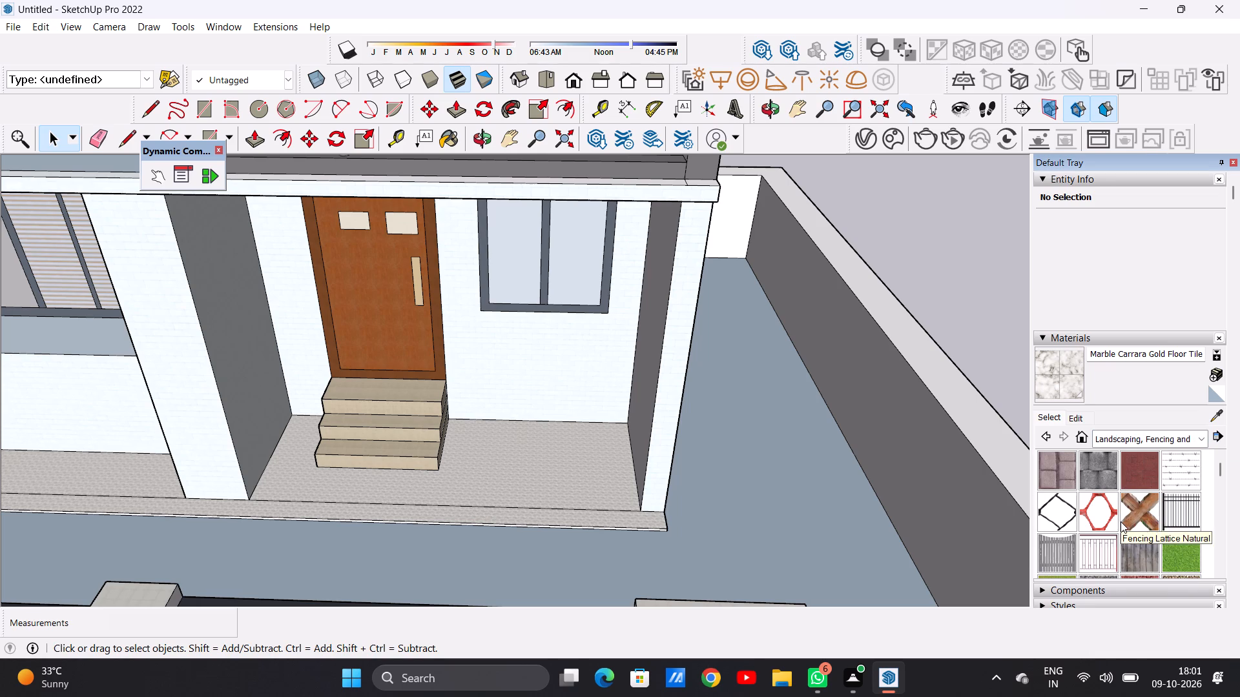
{"action": "scroll", "coordinate": [1121, 521], "scroll_direction": "down", "scroll_amount": 2}
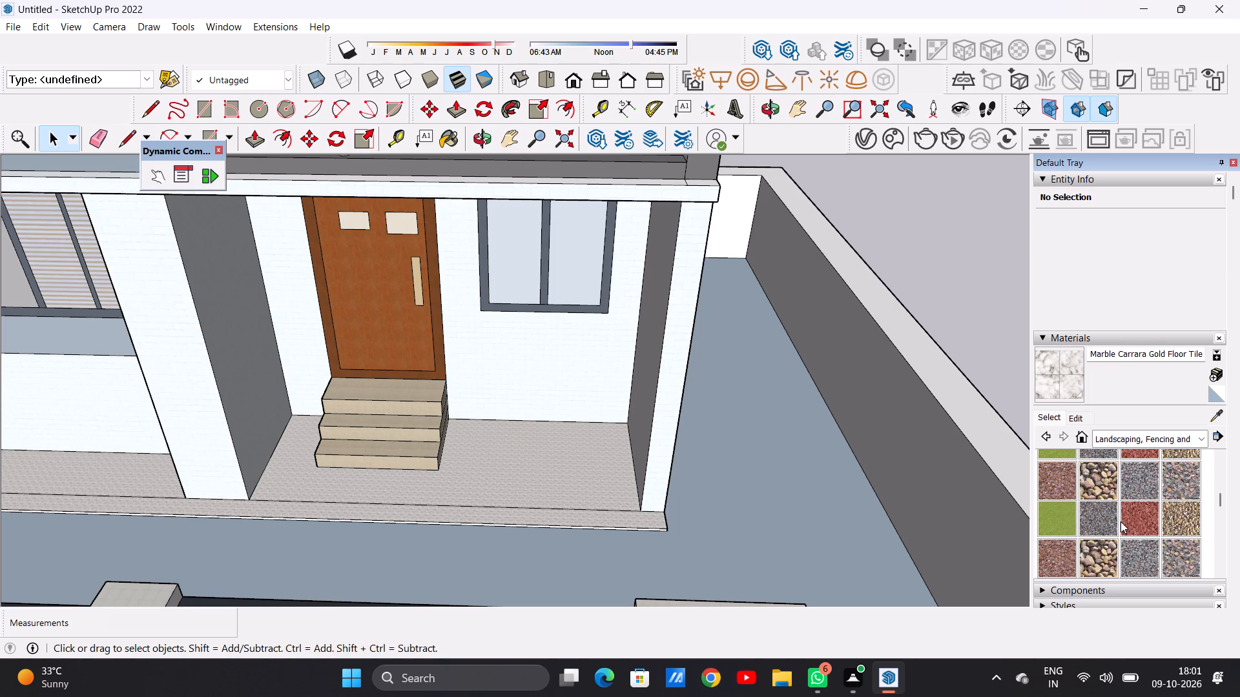
{"action": "left_click", "coordinate": [1183, 522]}
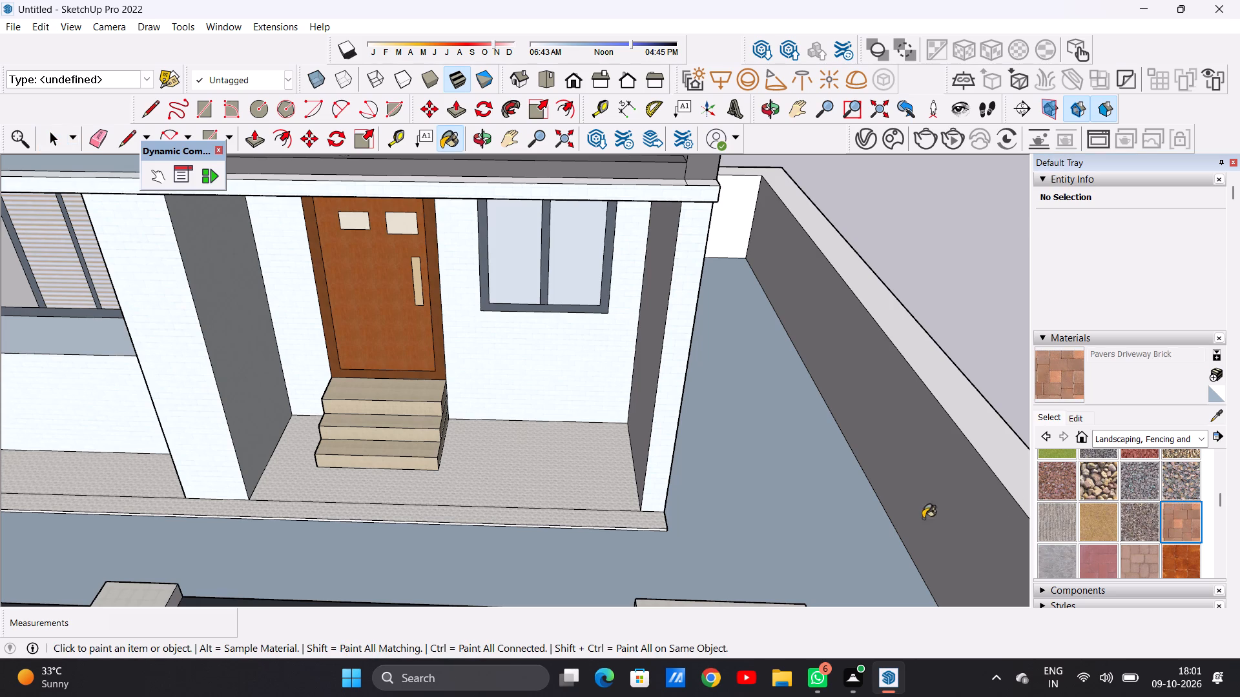
{"action": "scroll", "coordinate": [896, 537], "scroll_direction": "up", "scroll_amount": 4}
{"action": "left_click", "coordinate": [781, 534]}
Set the Pavers Driveway Brick texture size to 10' by 10'.
{"action": "scroll", "coordinate": [763, 497], "scroll_direction": "down", "scroll_amount": 12}
{"action": "middle_click_drag", "start_coordinate": [752, 479], "coordinate": [734, 560]}
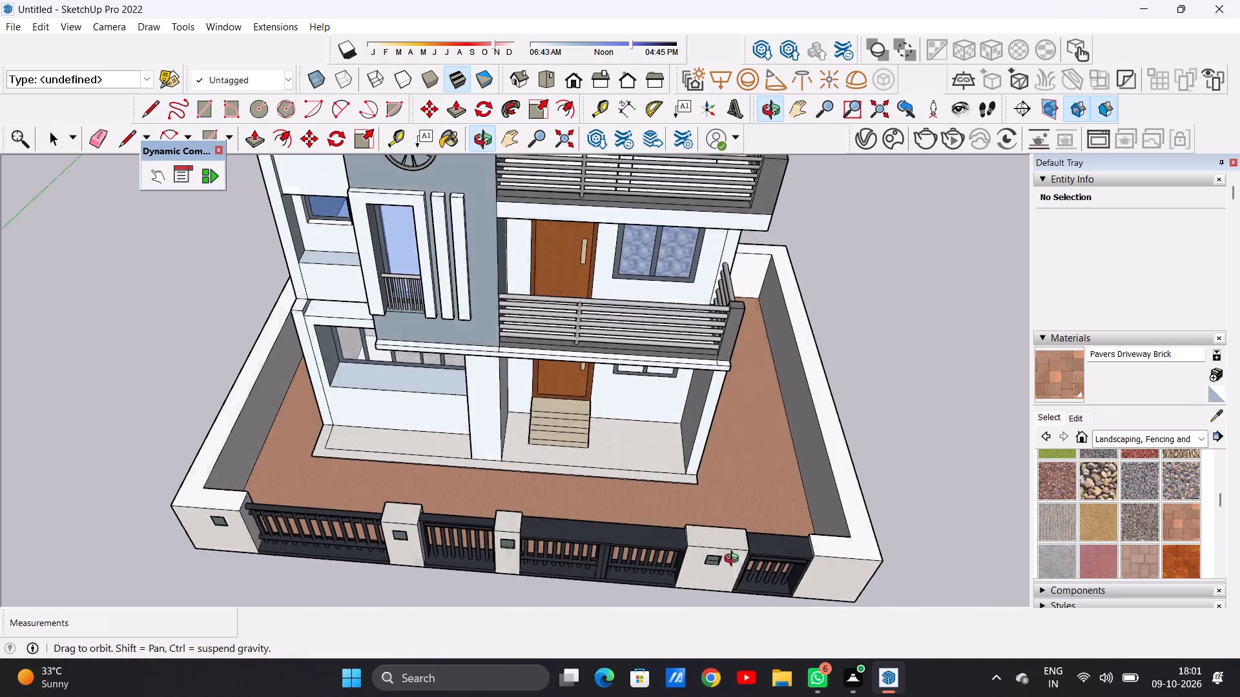
{"action": "middle_click_drag", "start_coordinate": [734, 560], "coordinate": [734, 570]}
{"action": "scroll", "coordinate": [779, 499], "scroll_direction": "up", "scroll_amount": 20}
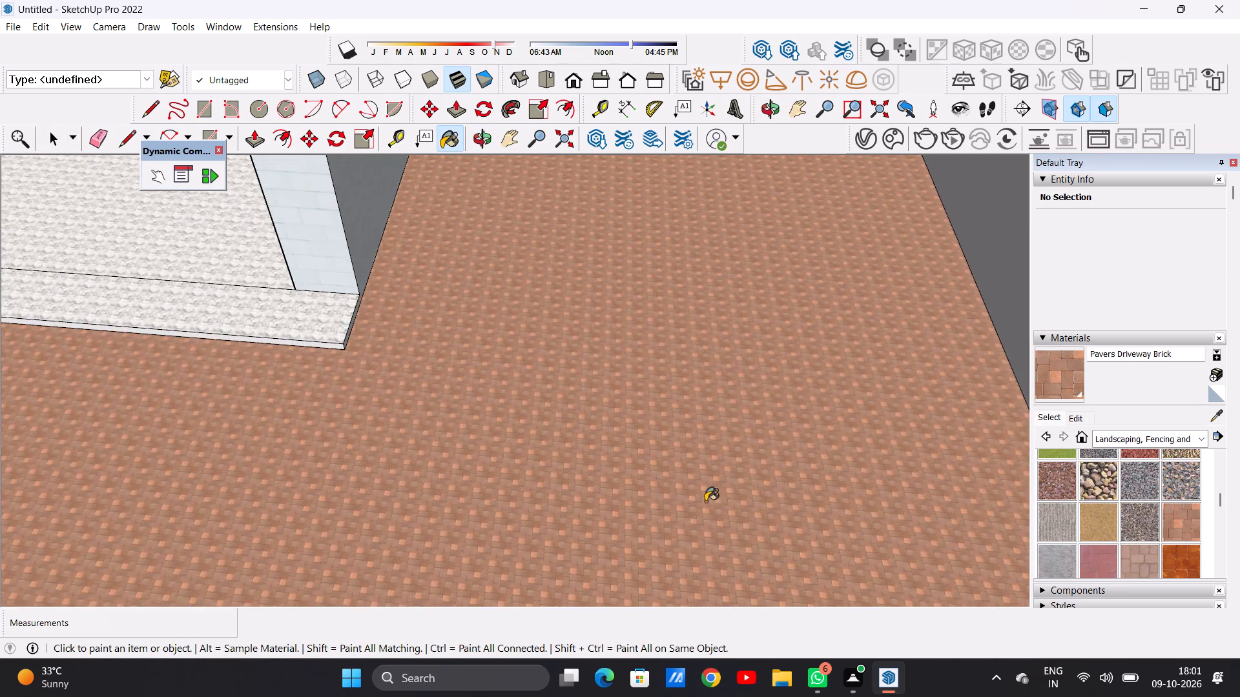
{"action": "scroll", "coordinate": [694, 502], "scroll_direction": "down", "scroll_amount": 18}
{"action": "middle_click_drag", "start_coordinate": [662, 443], "coordinate": [672, 517]}
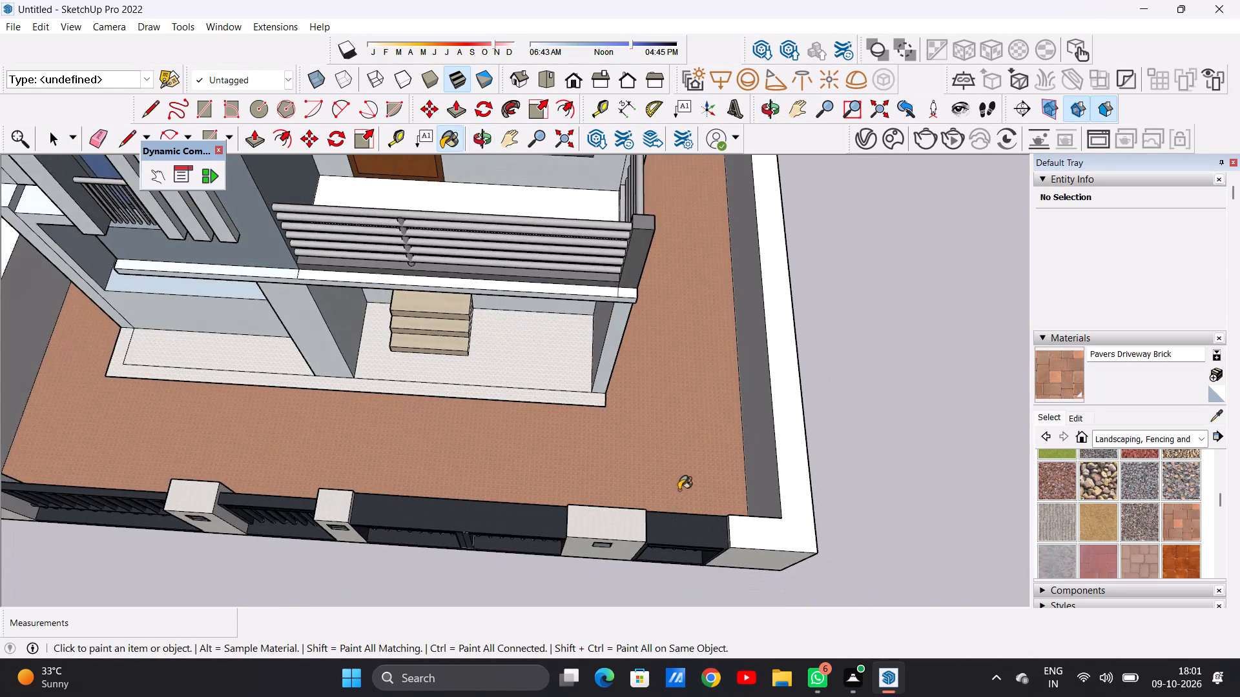
{"action": "scroll", "coordinate": [679, 486], "scroll_direction": "up", "scroll_amount": 20}
{"action": "scroll", "coordinate": [677, 485], "scroll_direction": "down", "scroll_amount": 1}
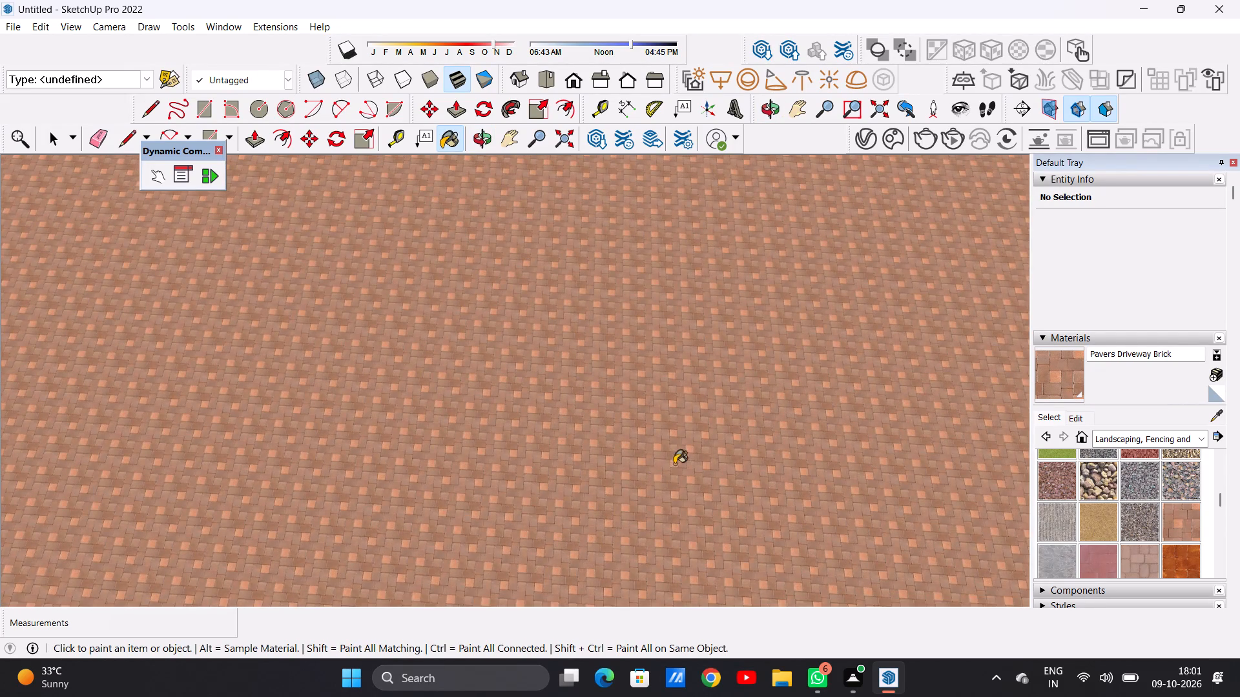
{"action": "scroll", "coordinate": [674, 465], "scroll_direction": "down", "scroll_amount": 18}
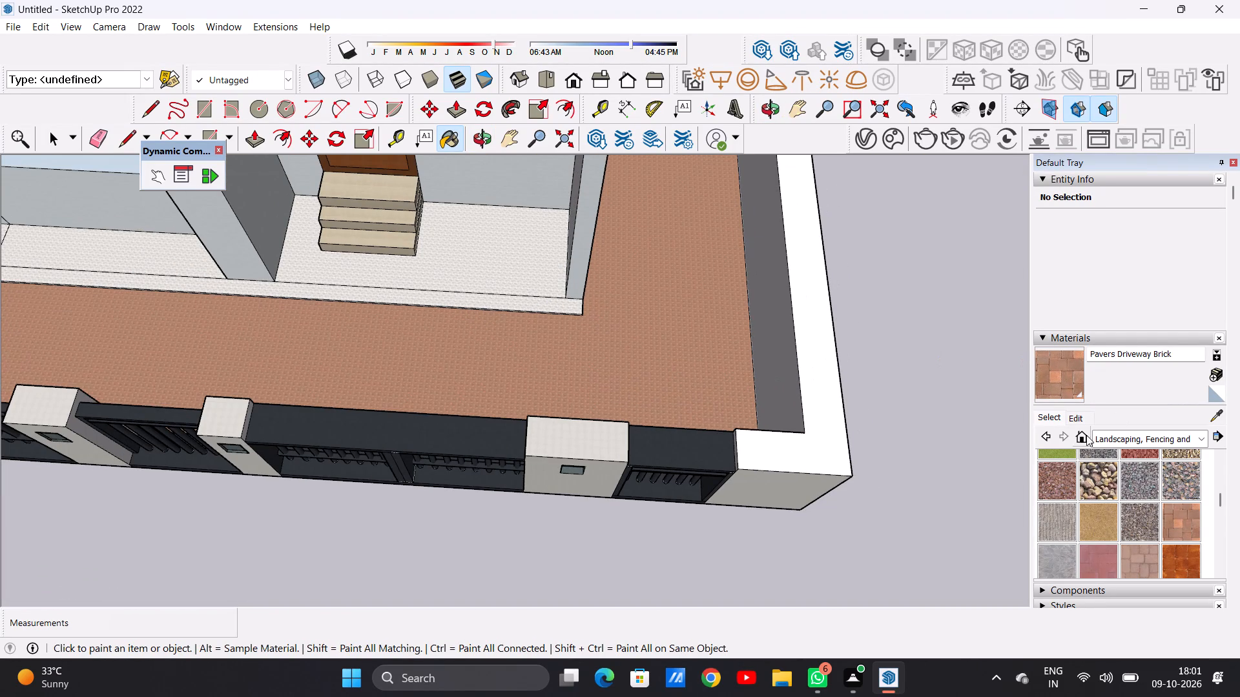
{"action": "left_click", "coordinate": [1074, 421]}
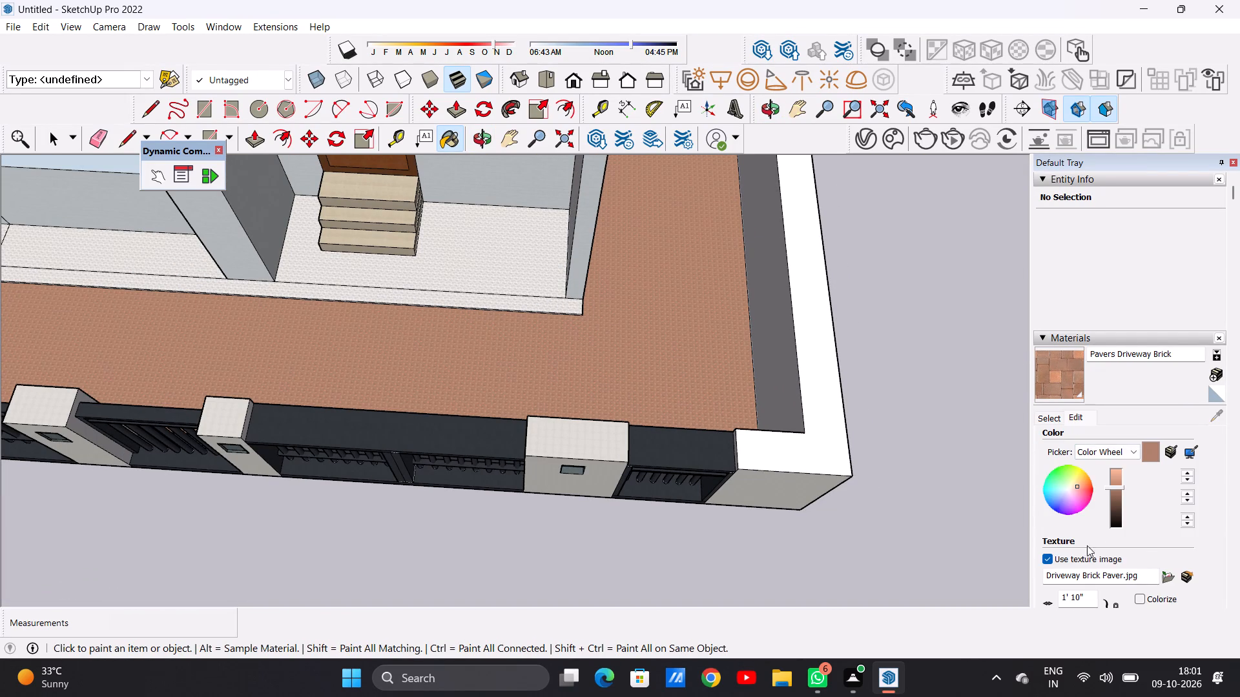
{"action": "scroll", "coordinate": [1093, 525], "scroll_direction": "down", "scroll_amount": 1}
{"action": "left_click", "coordinate": [1086, 540]}
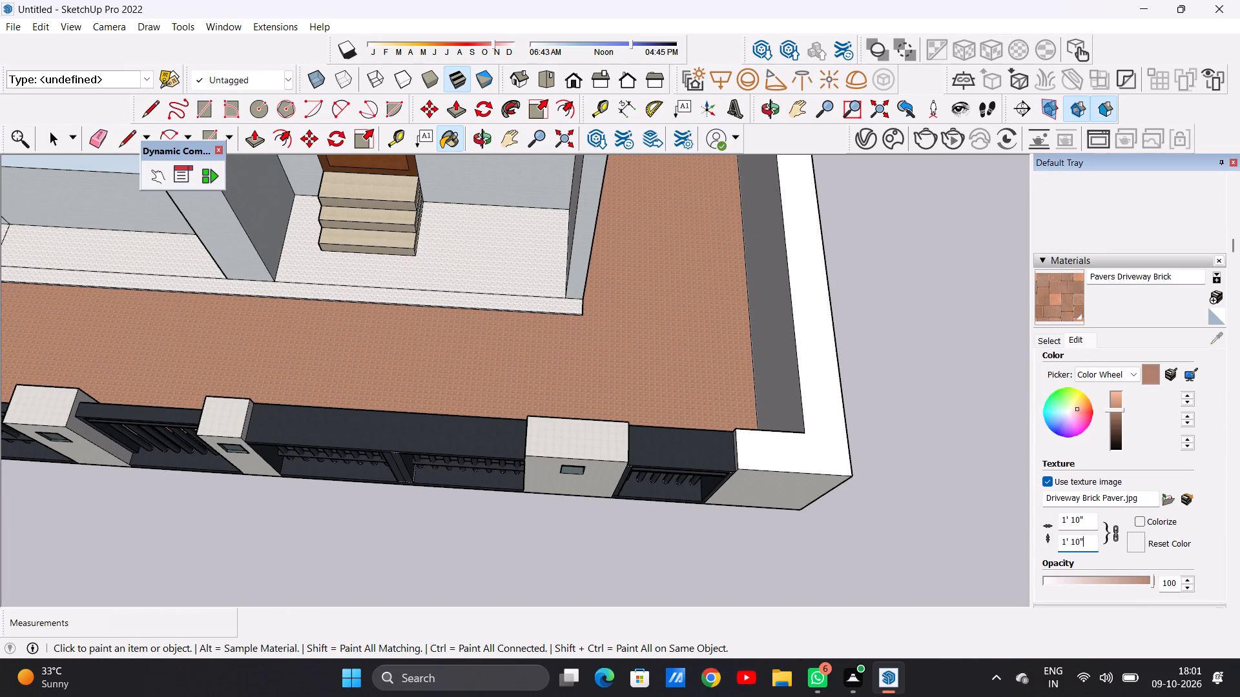
{"action": "key", "text": "BackSpace"}
{"action": "key", "text": "BackSpace"}
{"action": "key", "text": "BackSpace"}
{"action": "key", "text": "BackSpace"}
{"action": "key", "text": "BackSpace"}
{"action": "key", "text": "BackSpace"}
{"action": "key", "text": "BackSpace"}
{"action": "key", "text": "BackSpace"}
{"action": "key", "text": "BackSpace"}
{"action": "key", "text": "BackSpace"}
{"action": "key", "text": "BackSpace"}
{"action": "key", "text": "BackSpace"}
{"action": "key", "text": "BackSpace"}
{"action": "key", "text": "BackSpace"}
{"action": "key", "text": "BackSpace"}
{"action": "key", "text": "BackSpace"}
{"action": "key", "text": "BackSpace"}
{"action": "key", "text": "BackSpace"}
{"action": "type", "text": "5'"}
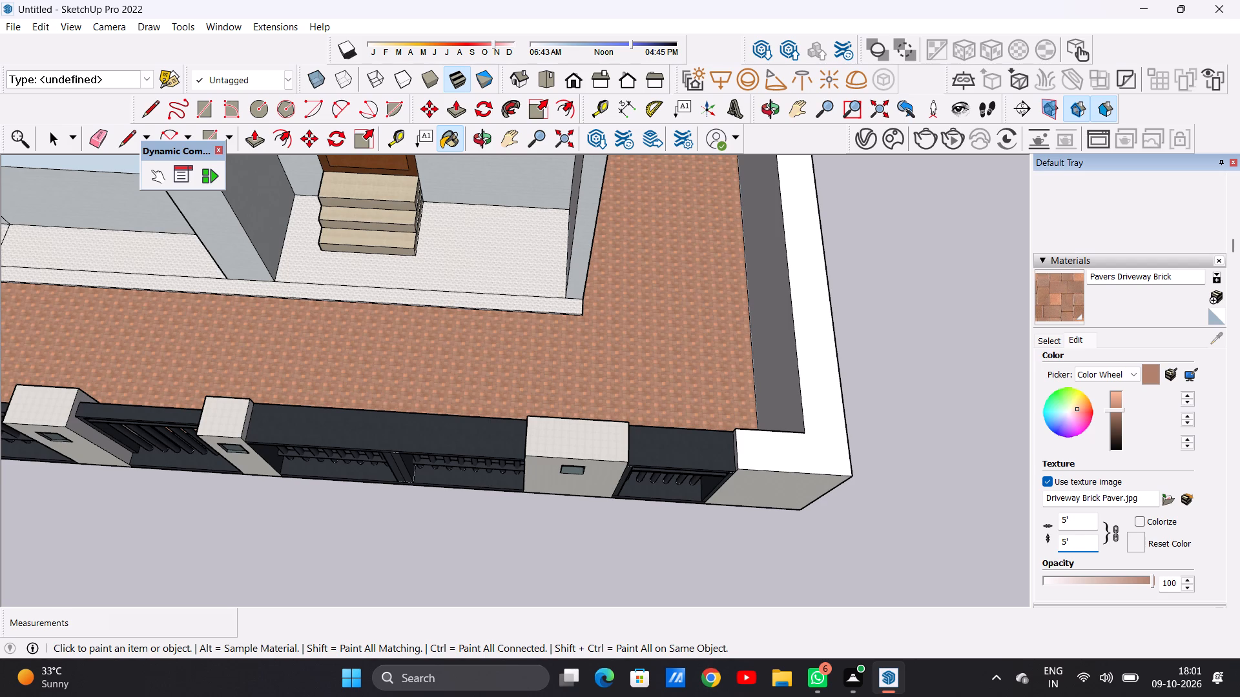
{"action": "key", "text": "BackSpace"}
{"action": "key", "text": "BackSpace"}
{"action": "key", "text": "BackSpace"}
{"action": "type", "text": "10'"}
{"action": "key", "text": "Return"}
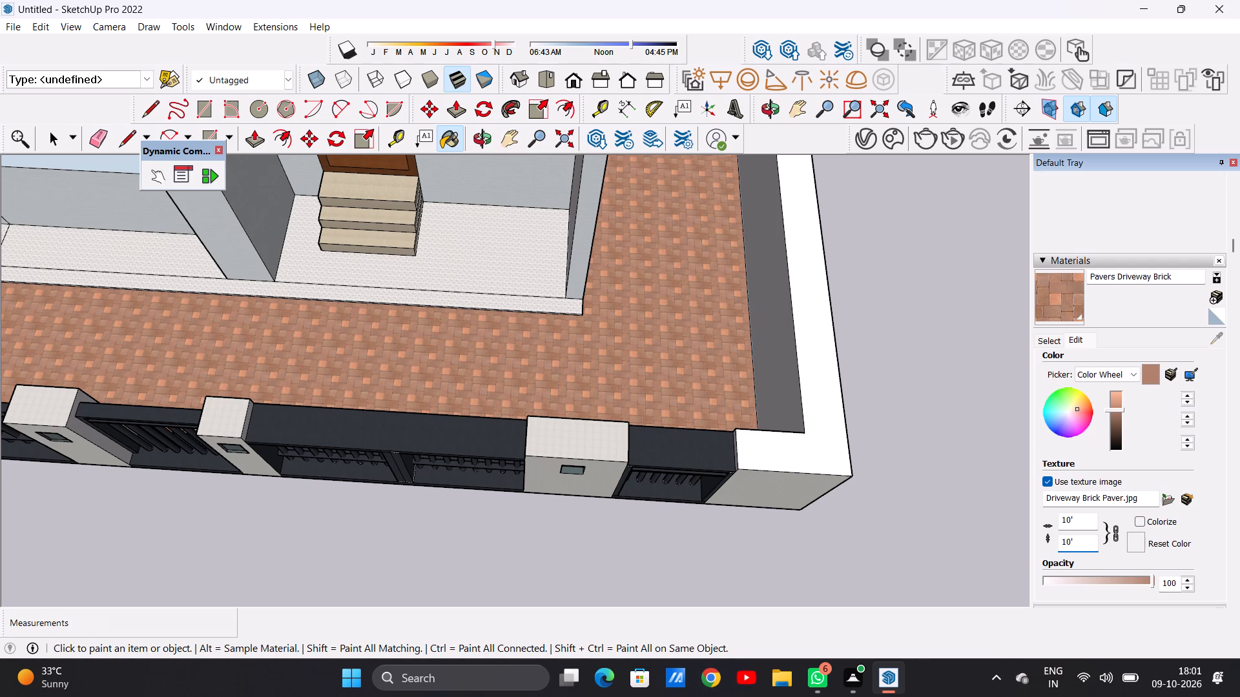
Examine the yard's brick paving and the adjoining marble porch floor up close and from above.
{"action": "scroll", "coordinate": [735, 385], "scroll_direction": "down", "scroll_amount": 14}
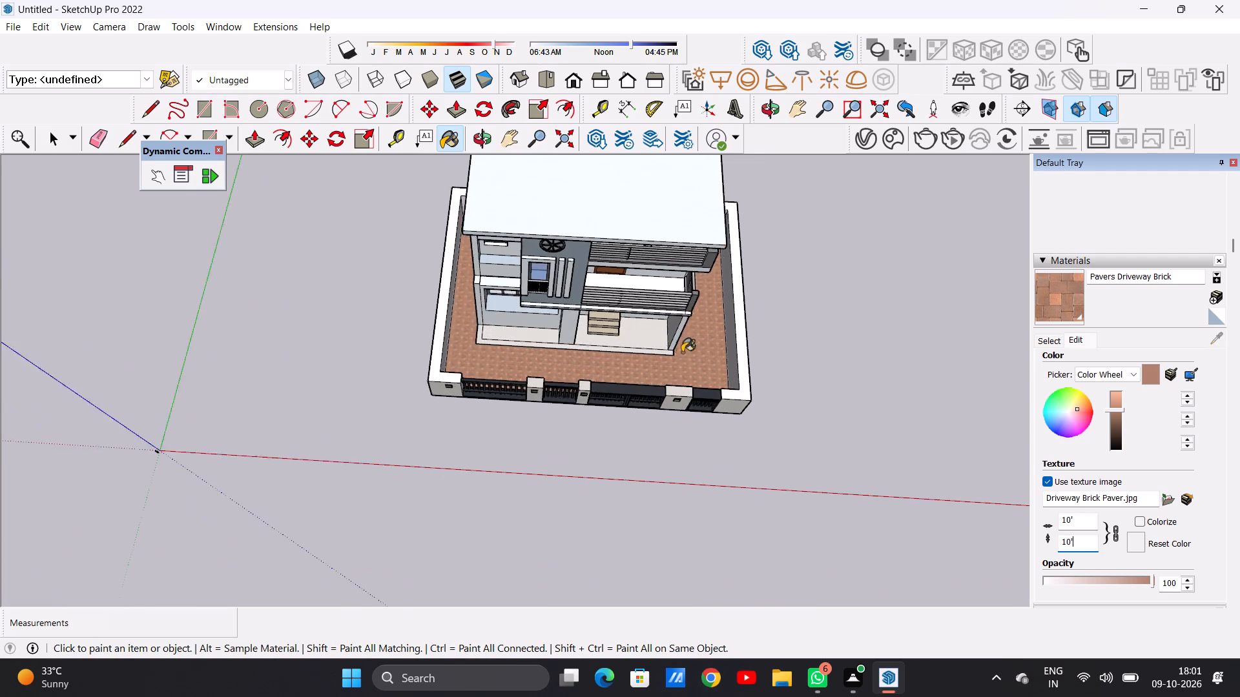
{"action": "middle_click_drag", "start_coordinate": [688, 361], "coordinate": [692, 250]}
{"action": "scroll", "coordinate": [708, 369], "scroll_direction": "up", "scroll_amount": 20}
{"action": "scroll", "coordinate": [708, 369], "scroll_direction": "up", "scroll_amount": 3}
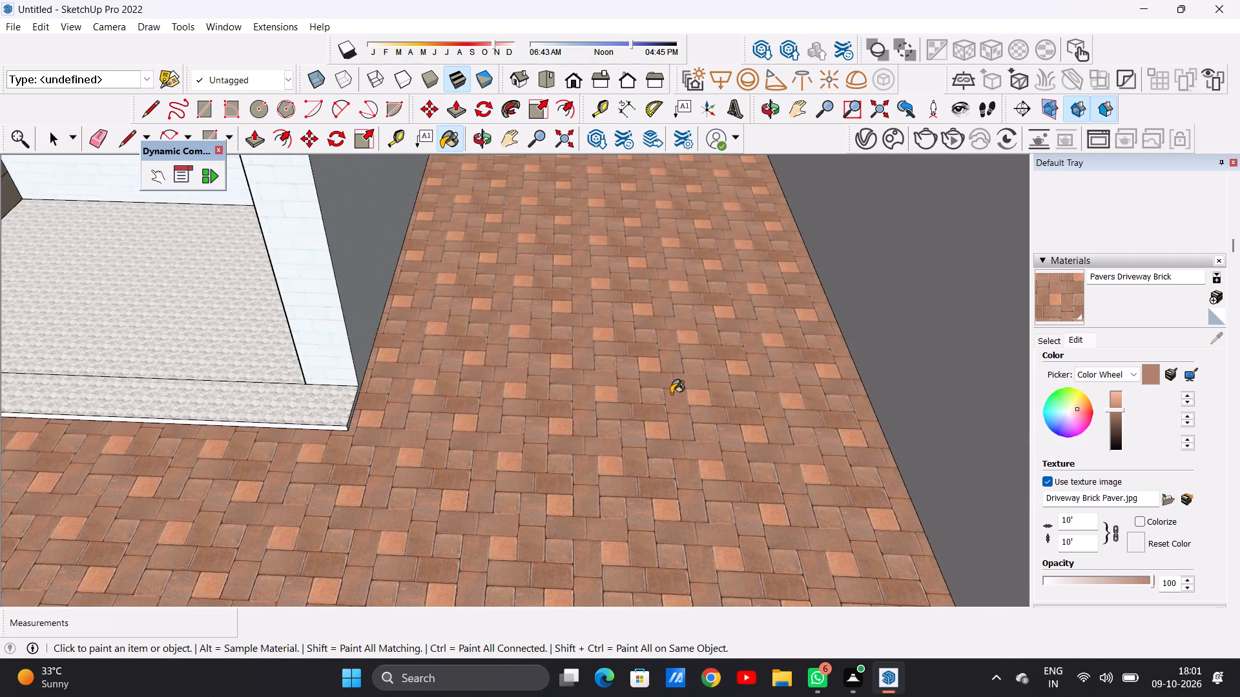
{"action": "scroll", "coordinate": [654, 375], "scroll_direction": "up", "scroll_amount": 1}
{"action": "middle_click_drag", "start_coordinate": [654, 375], "coordinate": [654, 479]}
{"action": "scroll", "coordinate": [664, 387], "scroll_direction": "down", "scroll_amount": 13}
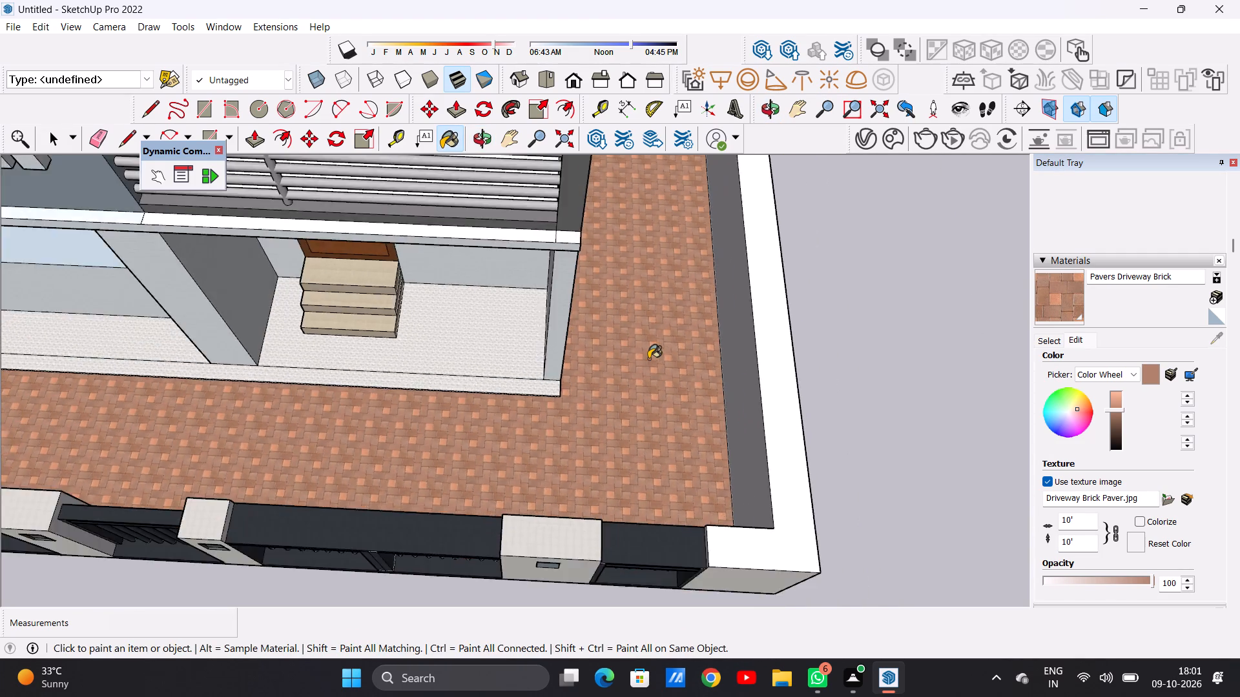
{"action": "scroll", "coordinate": [648, 359], "scroll_direction": "down", "scroll_amount": 5}
{"action": "scroll", "coordinate": [639, 437], "scroll_direction": "up", "scroll_amount": 20}
{"action": "scroll", "coordinate": [639, 437], "scroll_direction": "up", "scroll_amount": 1}
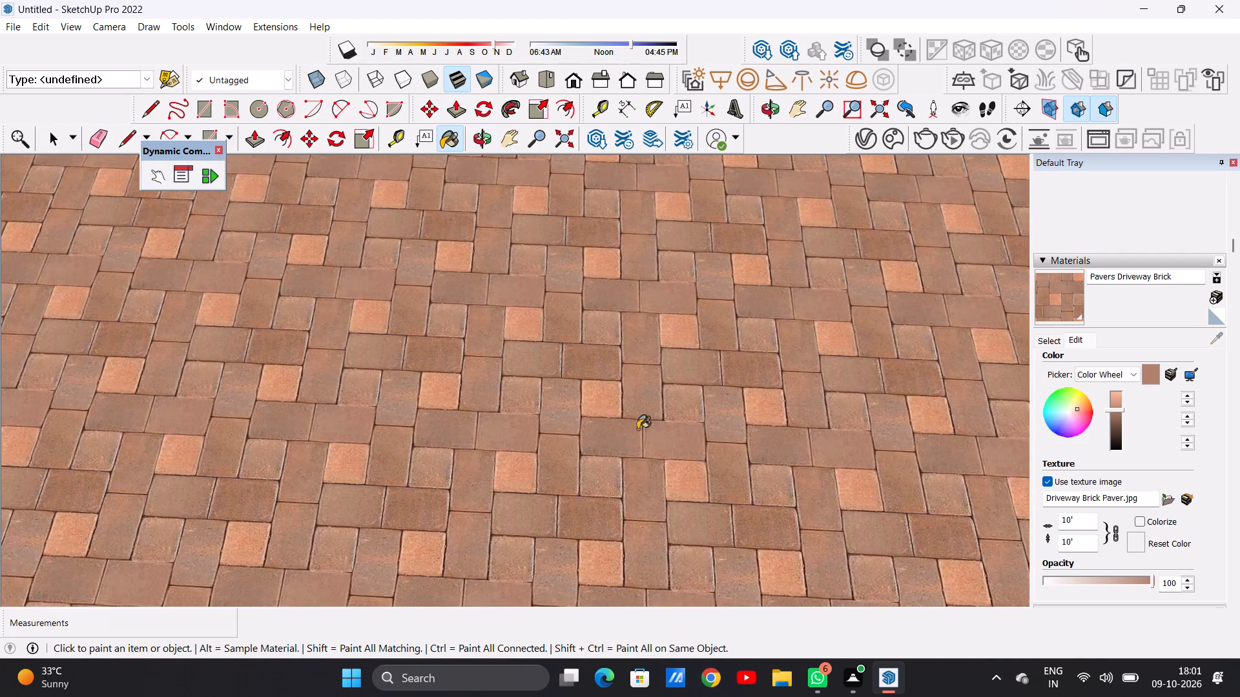
{"action": "scroll", "coordinate": [633, 422], "scroll_direction": "down", "scroll_amount": 20}
{"action": "scroll", "coordinate": [633, 422], "scroll_direction": "down", "scroll_amount": 4}
{"action": "middle_click_drag", "start_coordinate": [615, 416], "coordinate": [625, 350]}
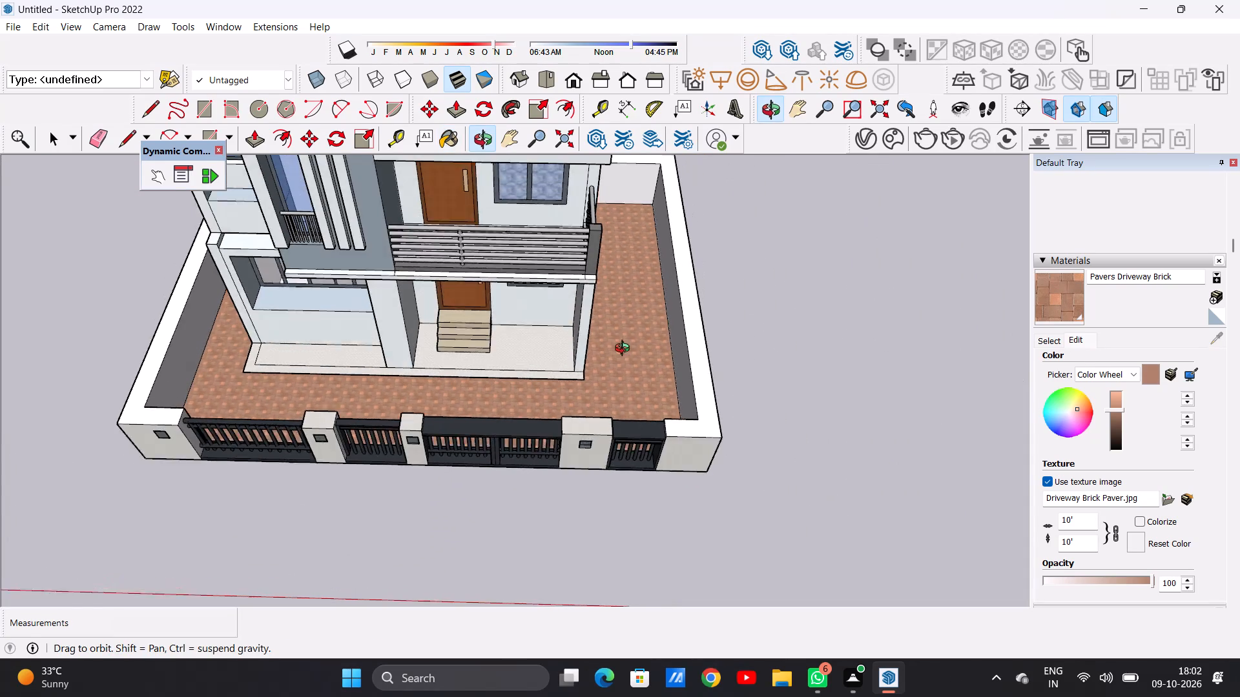
{"action": "middle_click_drag", "start_coordinate": [625, 350], "coordinate": [626, 435]}
{"action": "scroll", "coordinate": [557, 343], "scroll_direction": "up", "scroll_amount": 13}
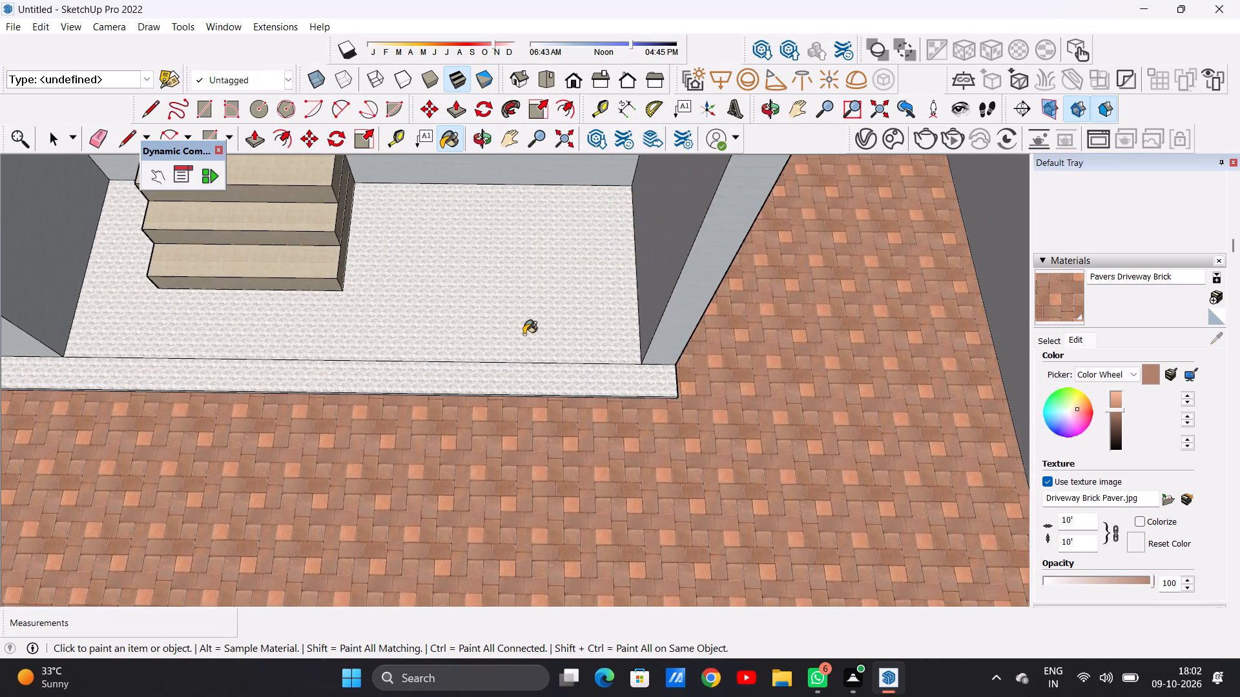
{"action": "scroll", "coordinate": [524, 334], "scroll_direction": "up", "scroll_amount": 8}
{"action": "scroll", "coordinate": [546, 384], "scroll_direction": "down", "scroll_amount": 13}
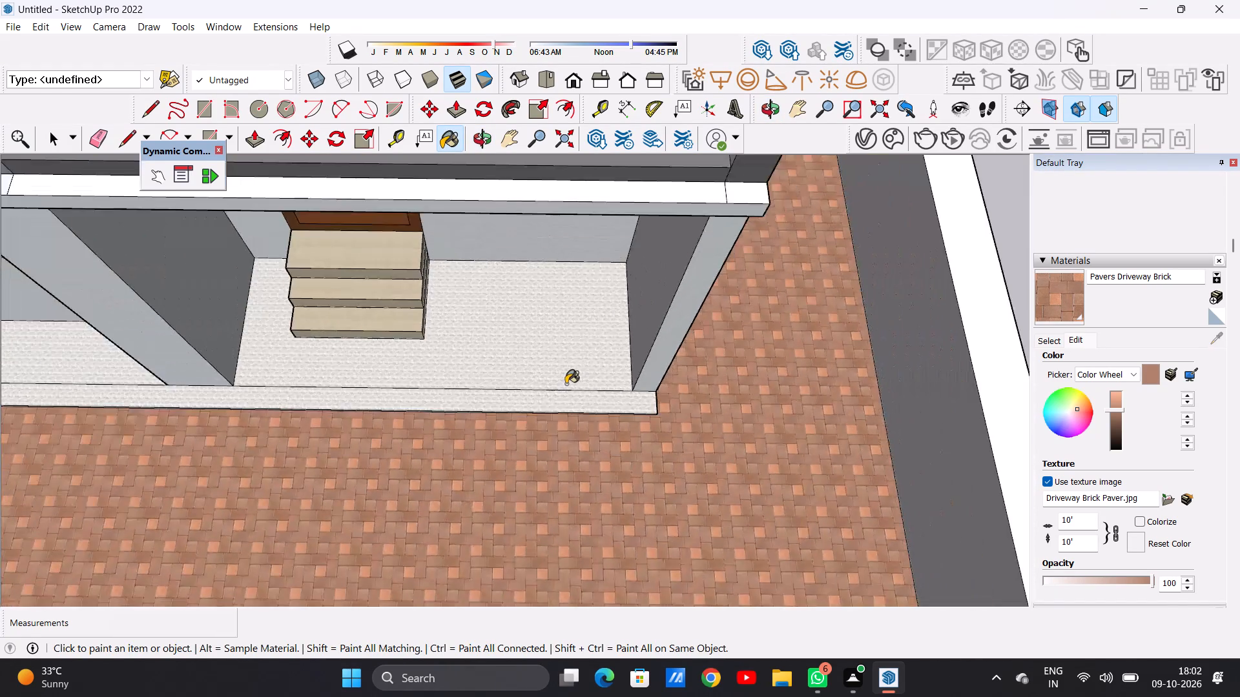
{"action": "scroll", "coordinate": [566, 384], "scroll_direction": "down", "scroll_amount": 7}
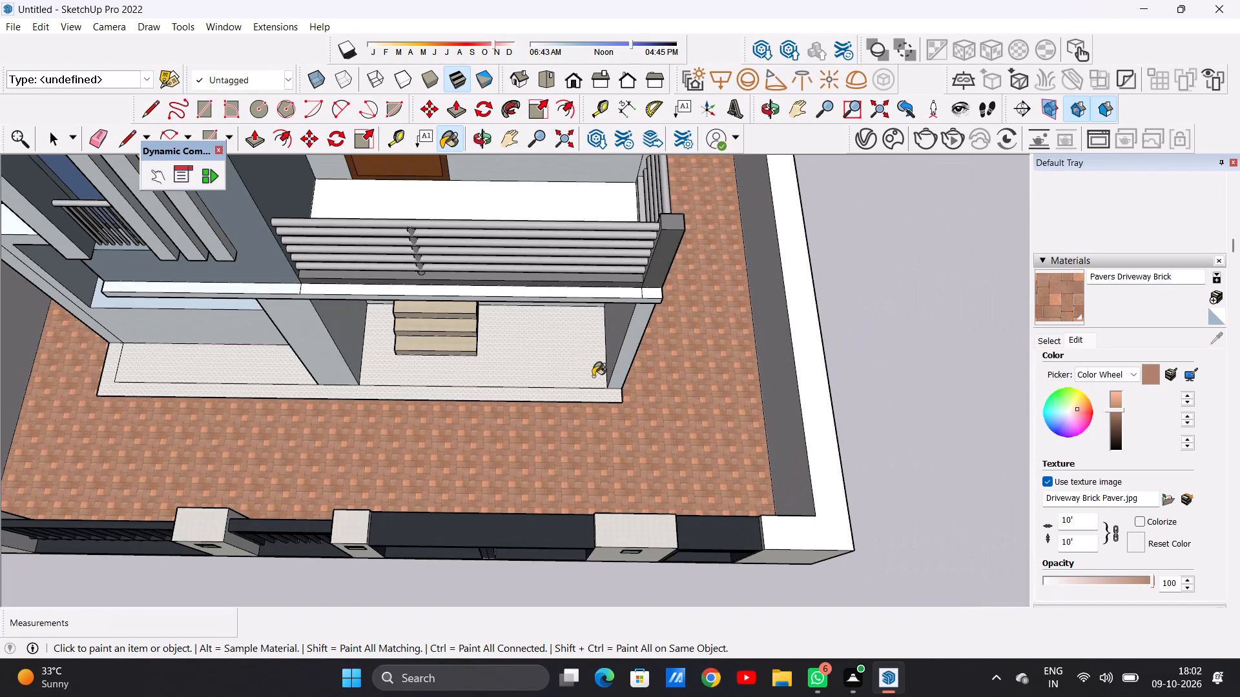
{"action": "key", "text": "space"}
{"action": "scroll", "coordinate": [564, 405], "scroll_direction": "up", "scroll_amount": 14}
{"action": "scroll", "coordinate": [639, 351], "scroll_direction": "up", "scroll_amount": 9}
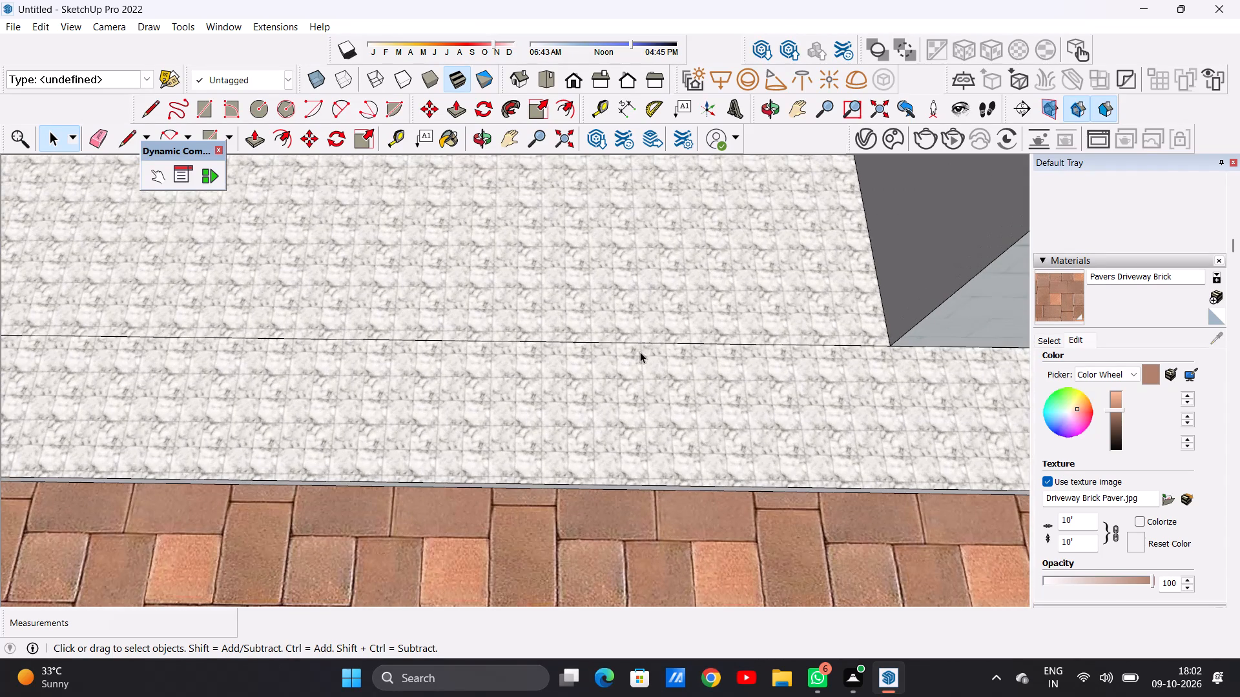
{"action": "scroll", "coordinate": [652, 376], "scroll_direction": "down", "scroll_amount": 20}
{"action": "scroll", "coordinate": [652, 376], "scroll_direction": "down", "scroll_amount": 5}
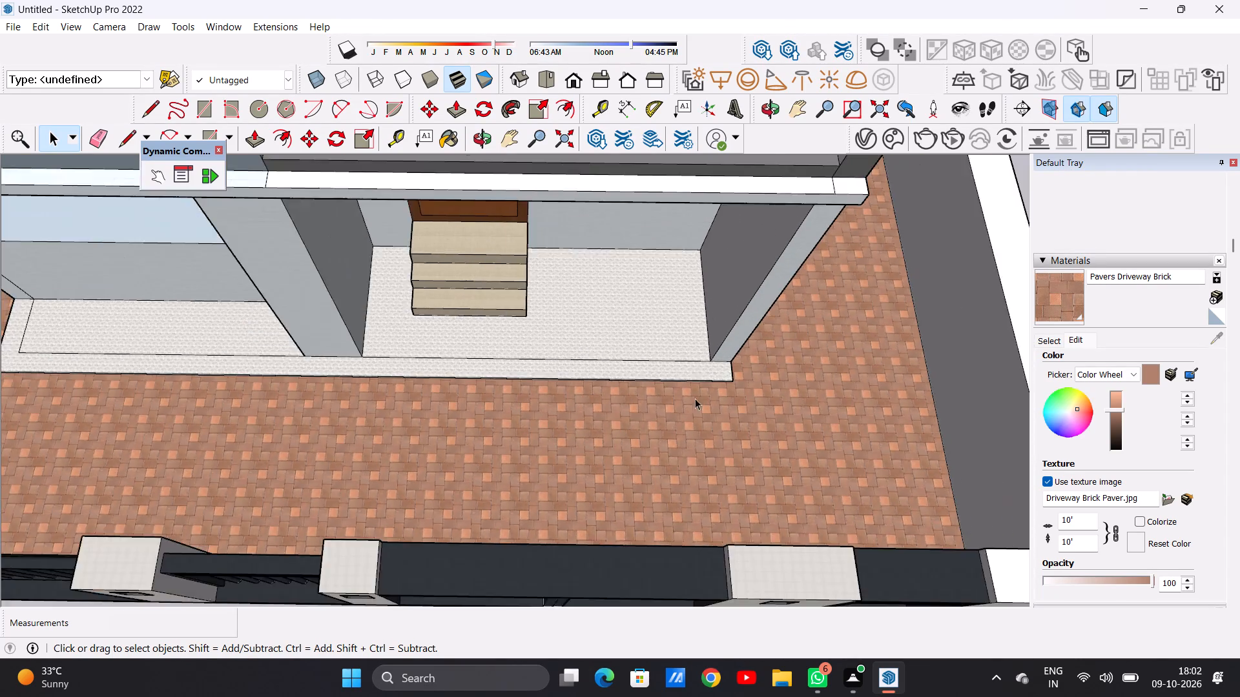
Examine the whole house, boundary wall and paved yard from the front and side.
{"action": "middle_click_drag", "start_coordinate": [691, 408], "coordinate": [699, 314]}
{"action": "scroll", "coordinate": [683, 355], "scroll_direction": "down", "scroll_amount": 13}
{"action": "middle_click_drag", "start_coordinate": [657, 437], "coordinate": [646, 301]}
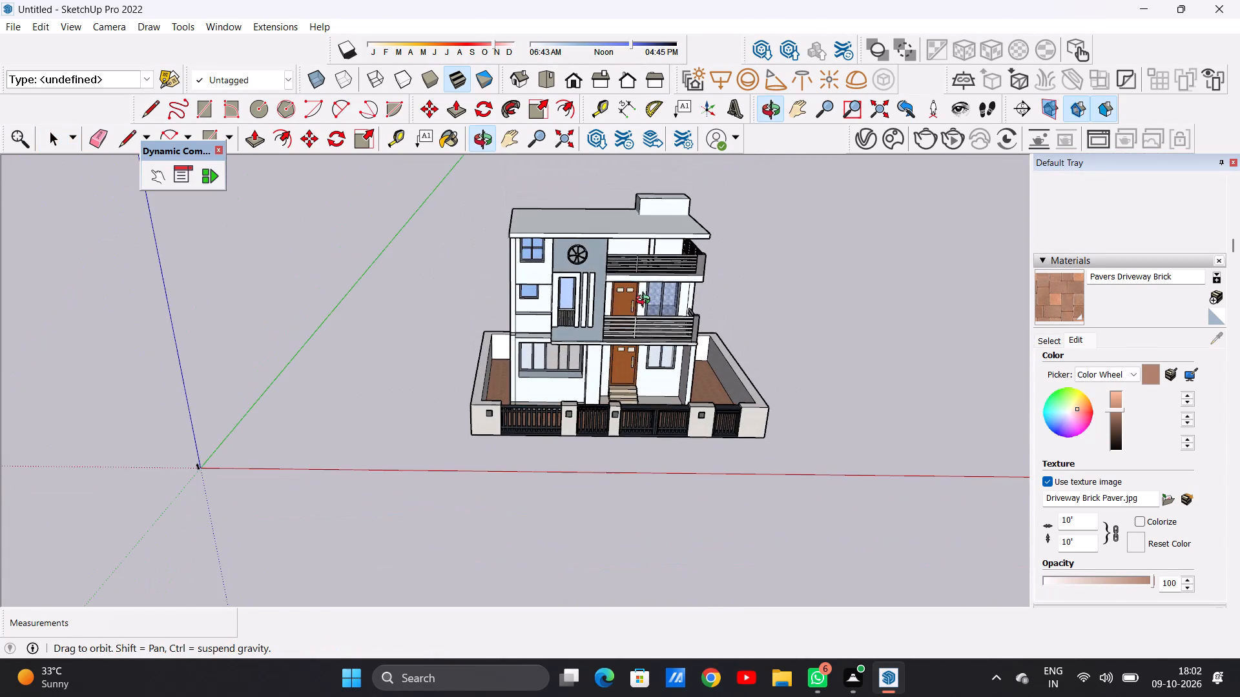
{"action": "middle_click_drag", "start_coordinate": [646, 301], "coordinate": [647, 301]}
{"action": "middle_click_drag", "start_coordinate": [777, 429], "coordinate": [972, 343]}
{"action": "middle_click_drag", "start_coordinate": [500, 415], "coordinate": [582, 405]}
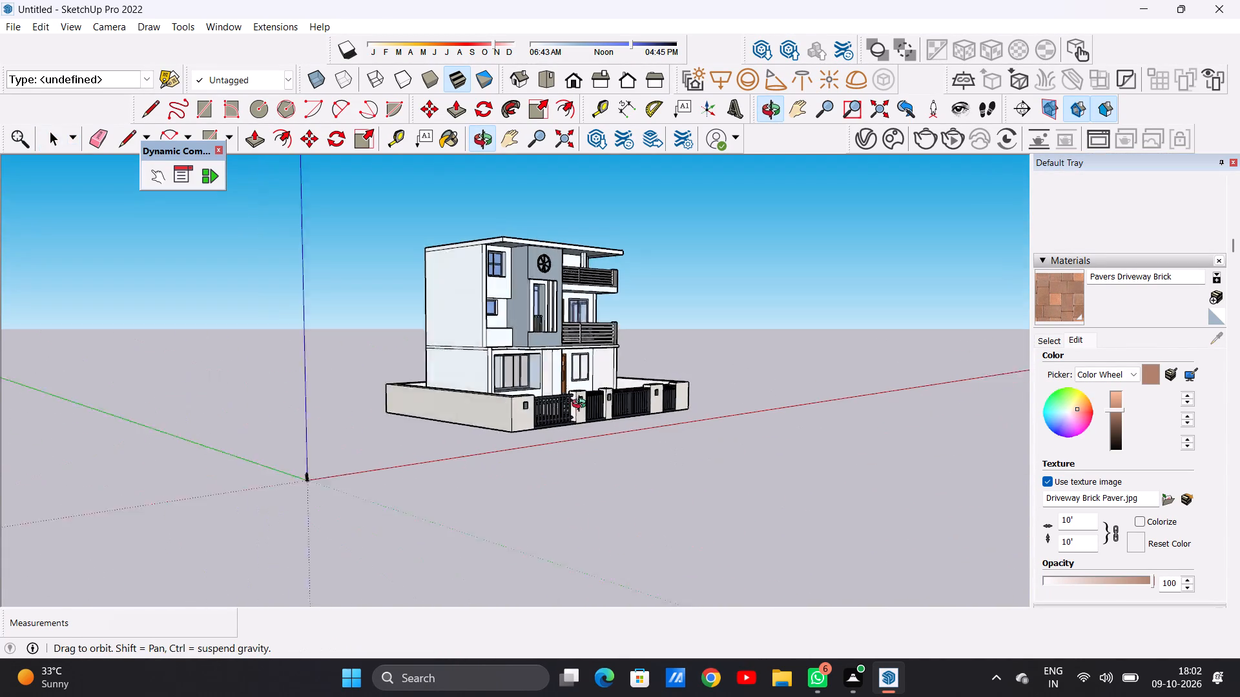
{"action": "middle_click_drag", "start_coordinate": [582, 405], "coordinate": [770, 383]}
{"action": "middle_click_drag", "start_coordinate": [389, 429], "coordinate": [285, 436]}
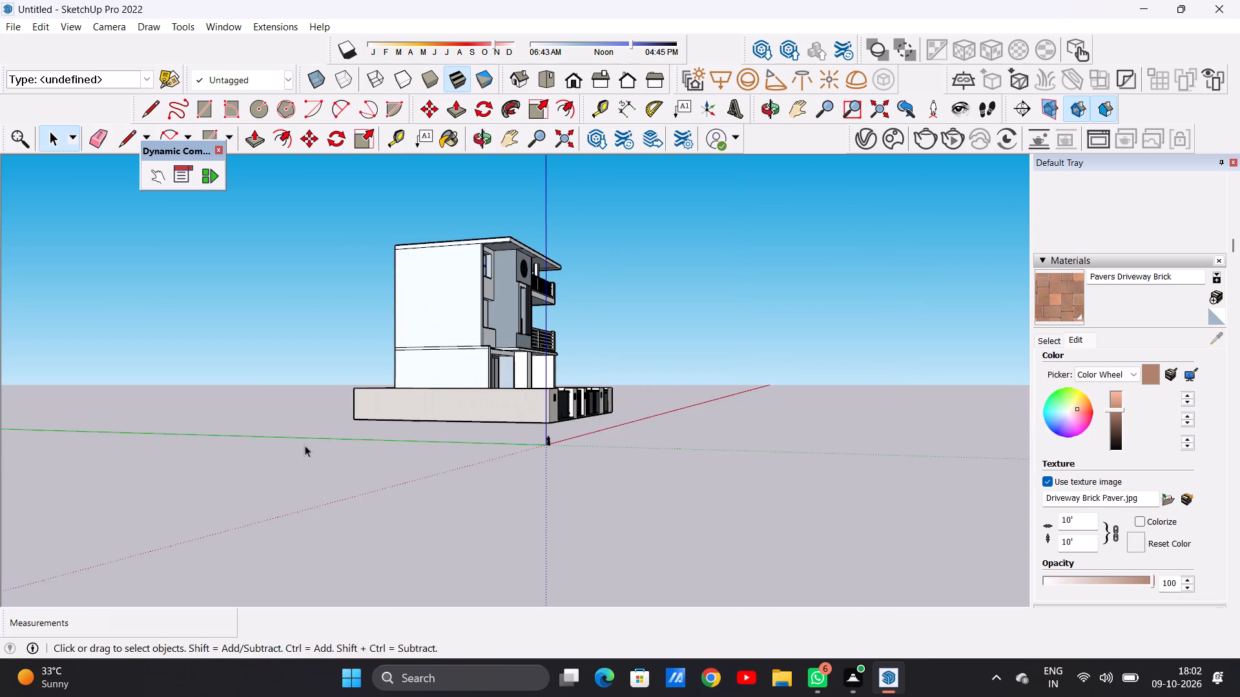
{"action": "middle_click_drag", "start_coordinate": [674, 399], "coordinate": [323, 416]}
Paint the porch floor around the entrance steps with Field Rectangle Tile from the Tile collection.
{"action": "scroll", "coordinate": [490, 379], "scroll_direction": "up", "scroll_amount": 14}
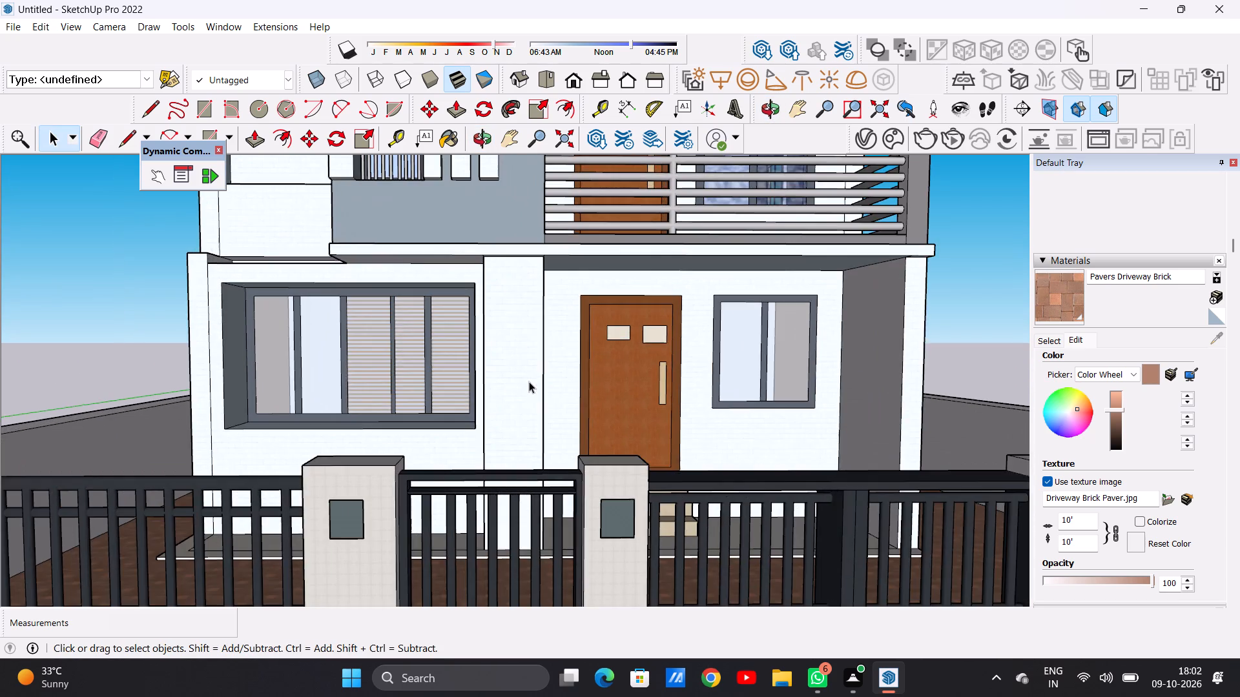
{"action": "scroll", "coordinate": [619, 365], "scroll_direction": "up", "scroll_amount": 1}
{"action": "middle_click_drag", "start_coordinate": [620, 390], "coordinate": [623, 576]}
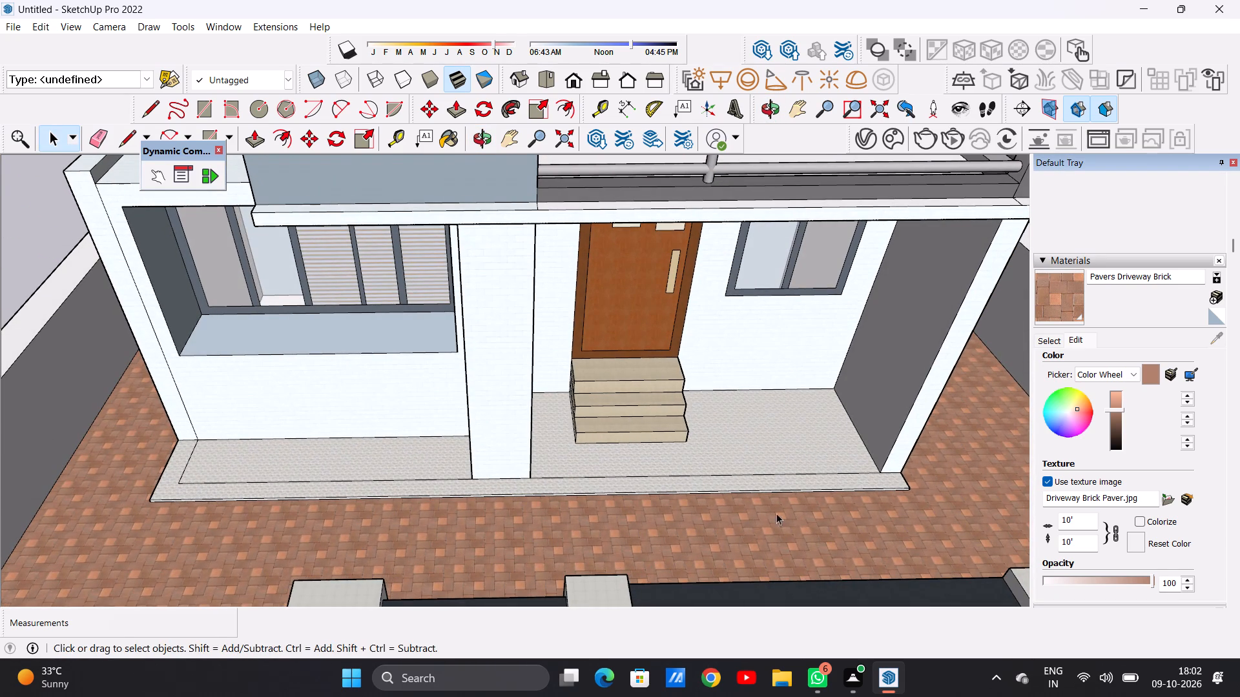
{"action": "left_click", "coordinate": [1042, 343]}
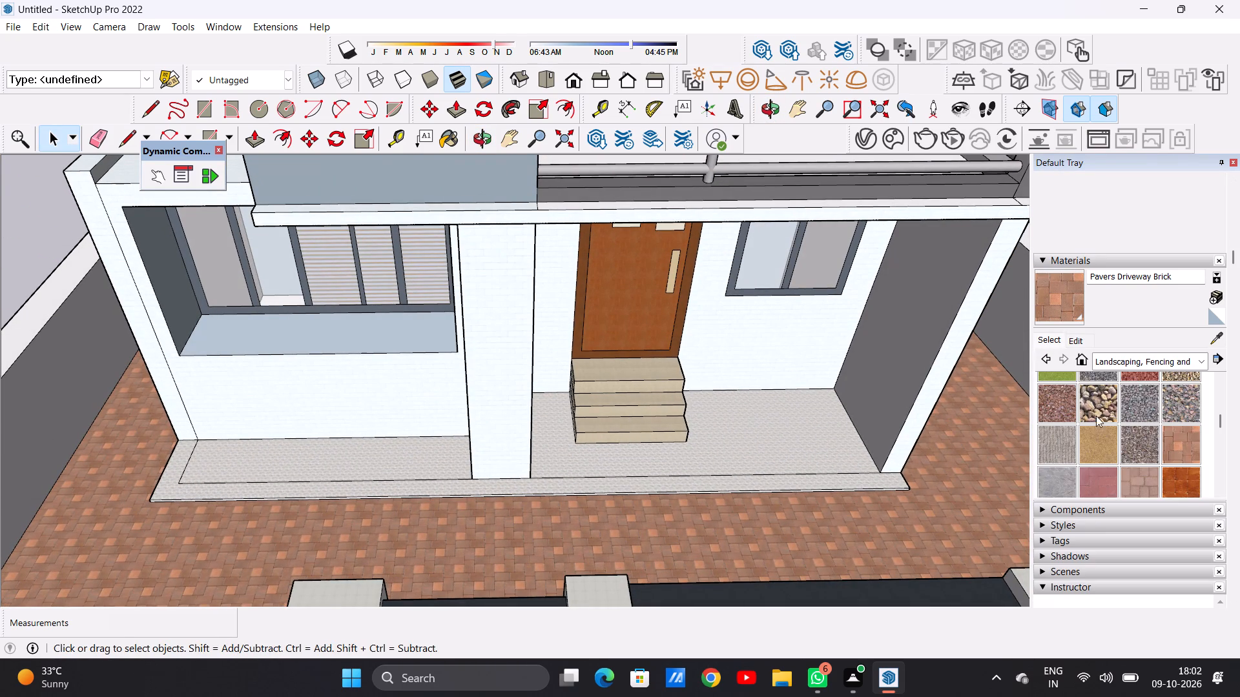
{"action": "left_click", "coordinate": [1199, 363]}
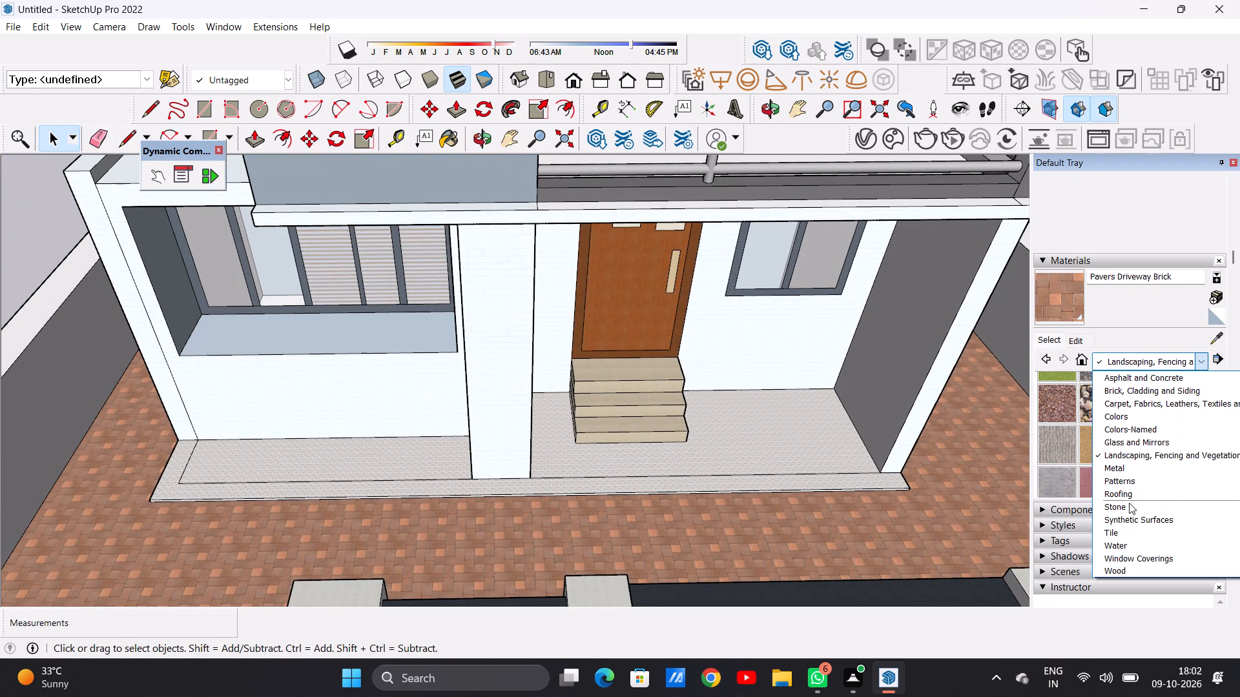
{"action": "left_click", "coordinate": [1126, 532]}
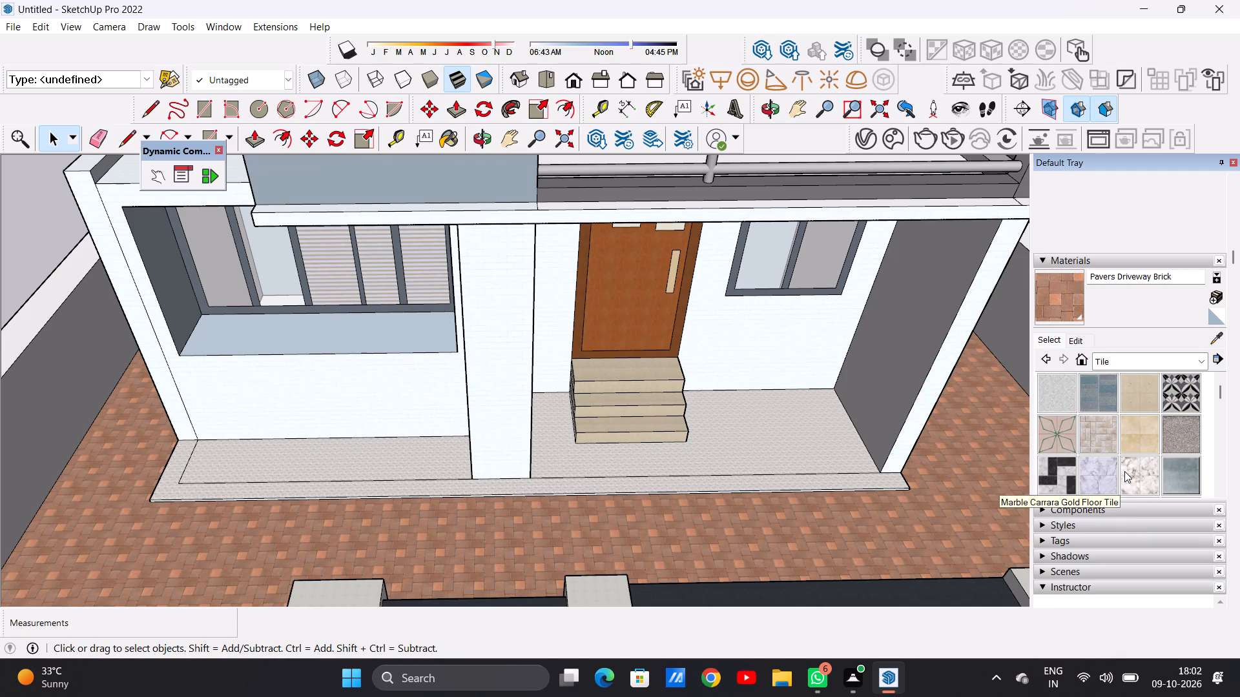
{"action": "left_click", "coordinate": [1097, 434]}
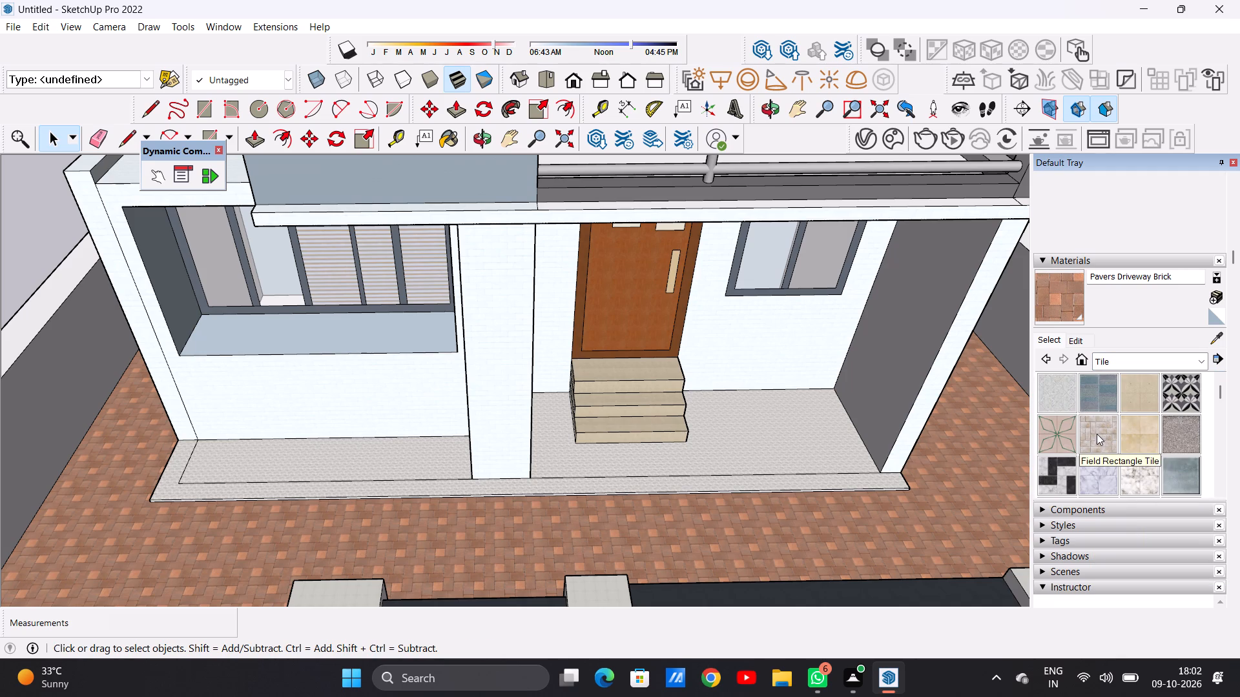
{"action": "scroll", "coordinate": [869, 443], "scroll_direction": "up", "scroll_amount": 9}
{"action": "left_click", "coordinate": [777, 455]}
Set the Field Rectangle Tile texture width to 10', keeping its proportions.
{"action": "scroll", "coordinate": [777, 469], "scroll_direction": "up", "scroll_amount": 3}
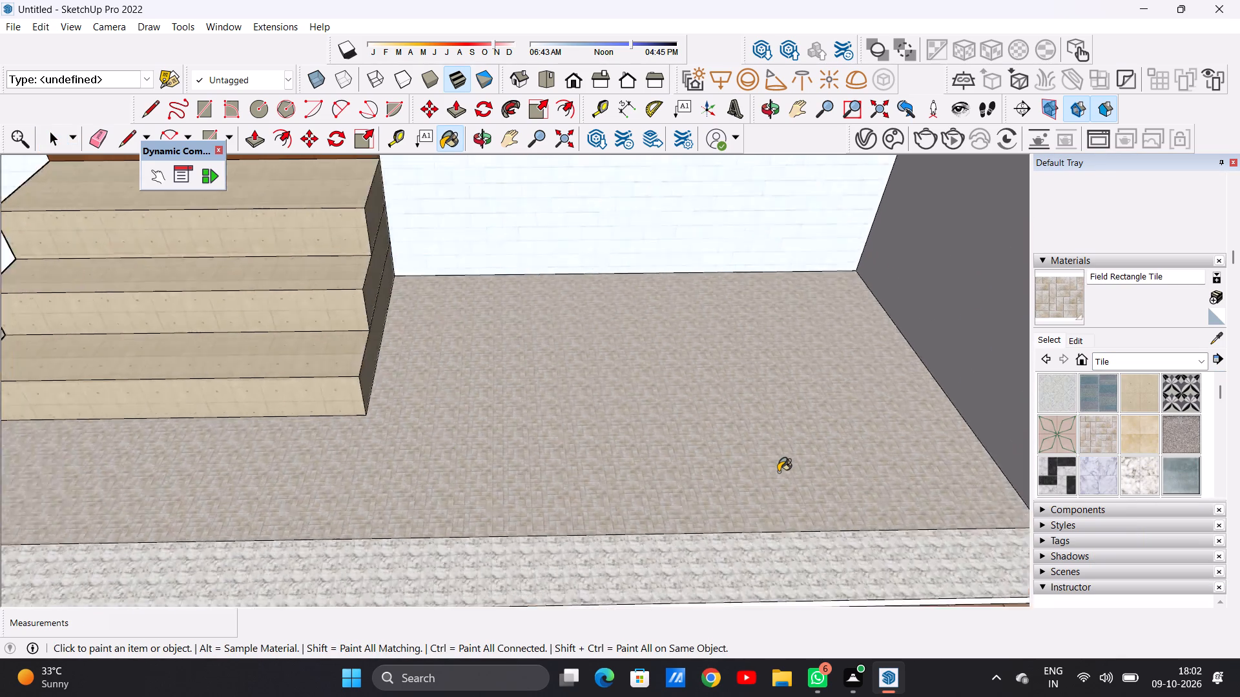
{"action": "scroll", "coordinate": [778, 472], "scroll_direction": "up", "scroll_amount": 9}
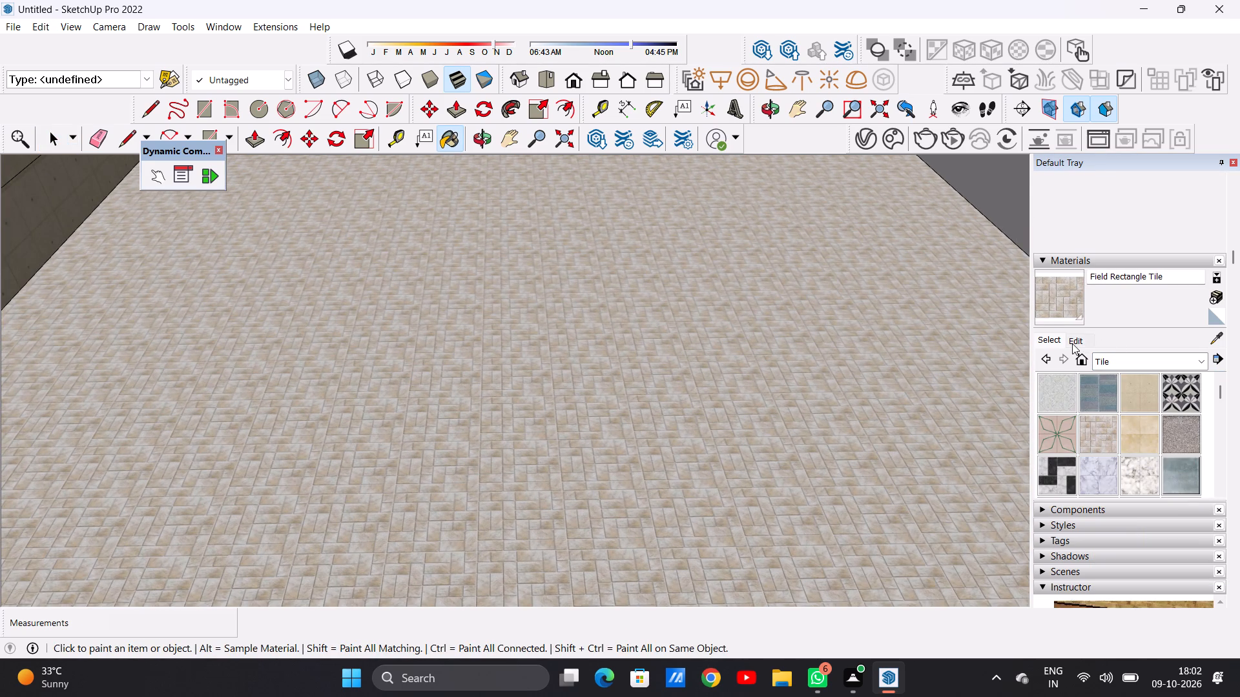
{"action": "left_click", "coordinate": [1072, 343]}
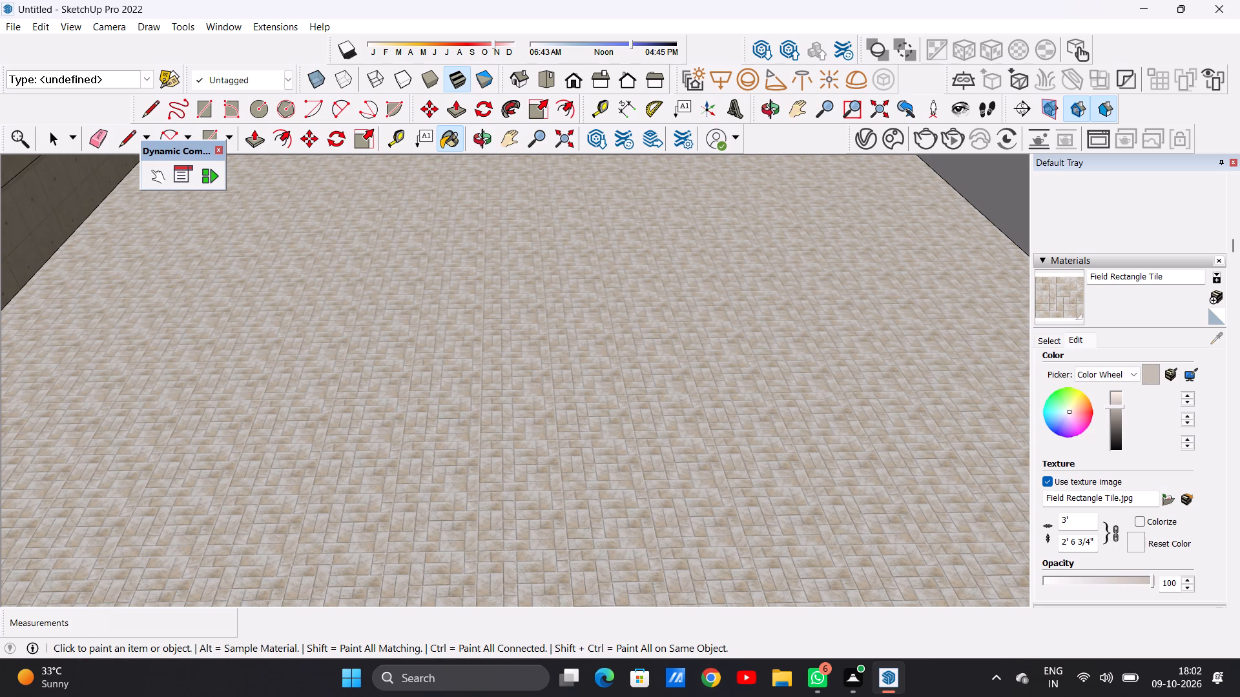
{"action": "left_click", "coordinate": [1078, 522]}
{"action": "key", "text": "BackSpace"}
{"action": "key", "text": "BackSpace"}
{"action": "key", "text": "BackSpace"}
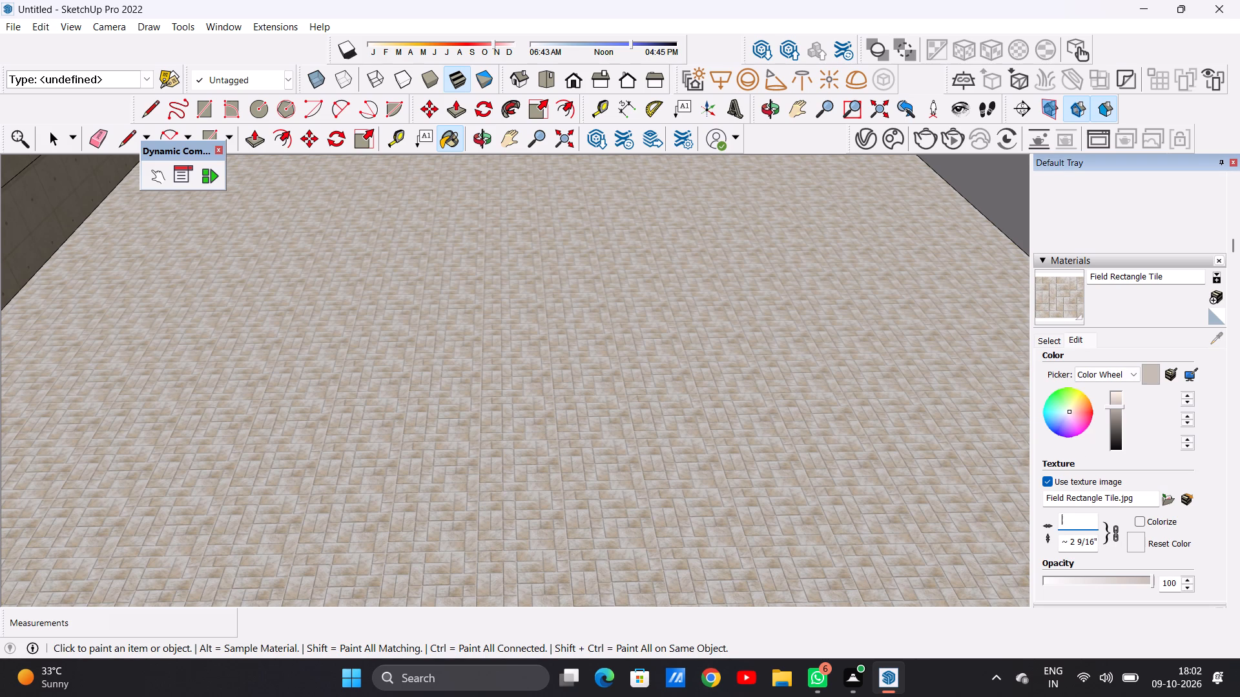
{"action": "key", "text": "BackSpace"}
{"action": "type", "text": "5'"}
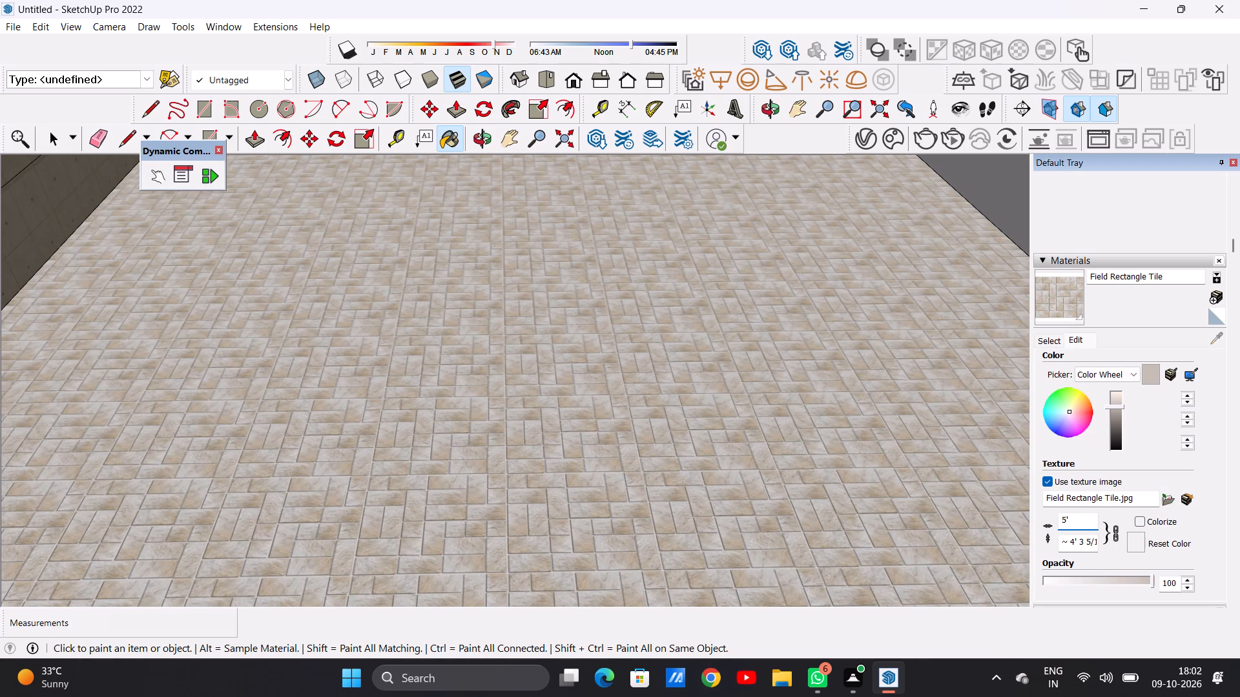
{"action": "key", "text": "BackSpace"}
{"action": "key", "text": "BackSpace"}
{"action": "key", "text": "BackSpace"}
{"action": "key", "text": "BackSpace"}
{"action": "type", "text": "10'"}
{"action": "key", "text": "Return"}
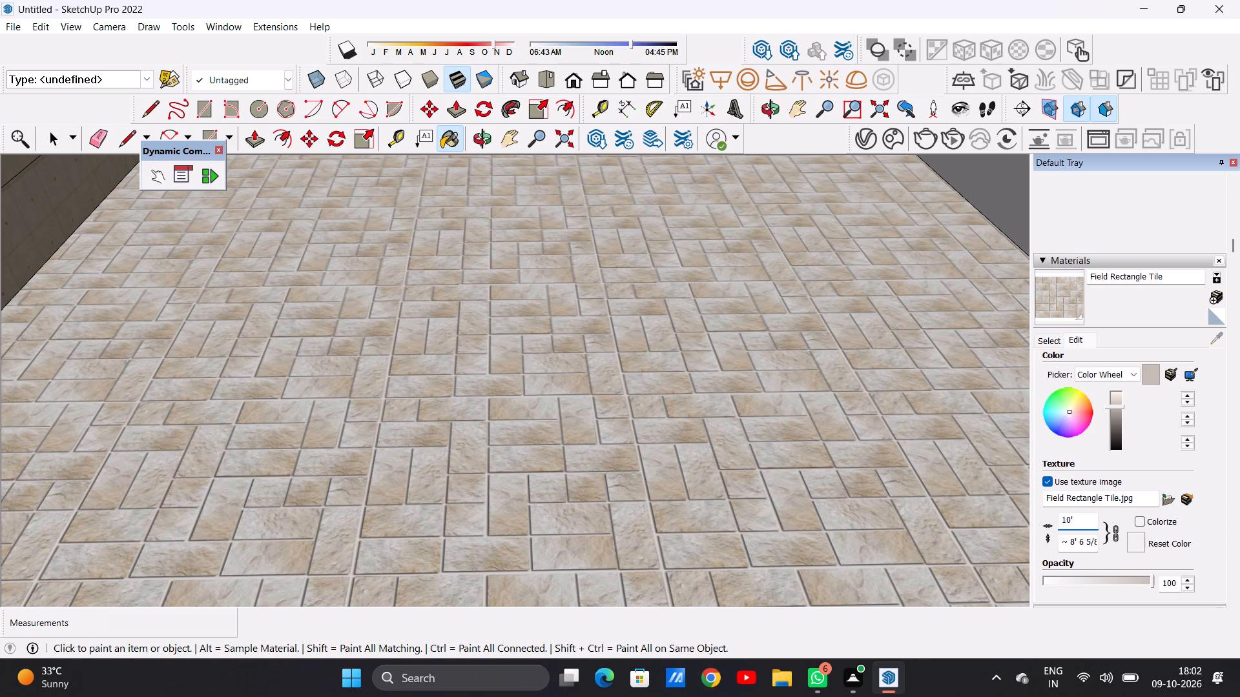
Paint the porch floor below the large front window and the porch's front border strip with Field Rectangle Tile.
{"action": "scroll", "coordinate": [752, 441], "scroll_direction": "down", "scroll_amount": 20}
{"action": "scroll", "coordinate": [752, 441], "scroll_direction": "down", "scroll_amount": 1}
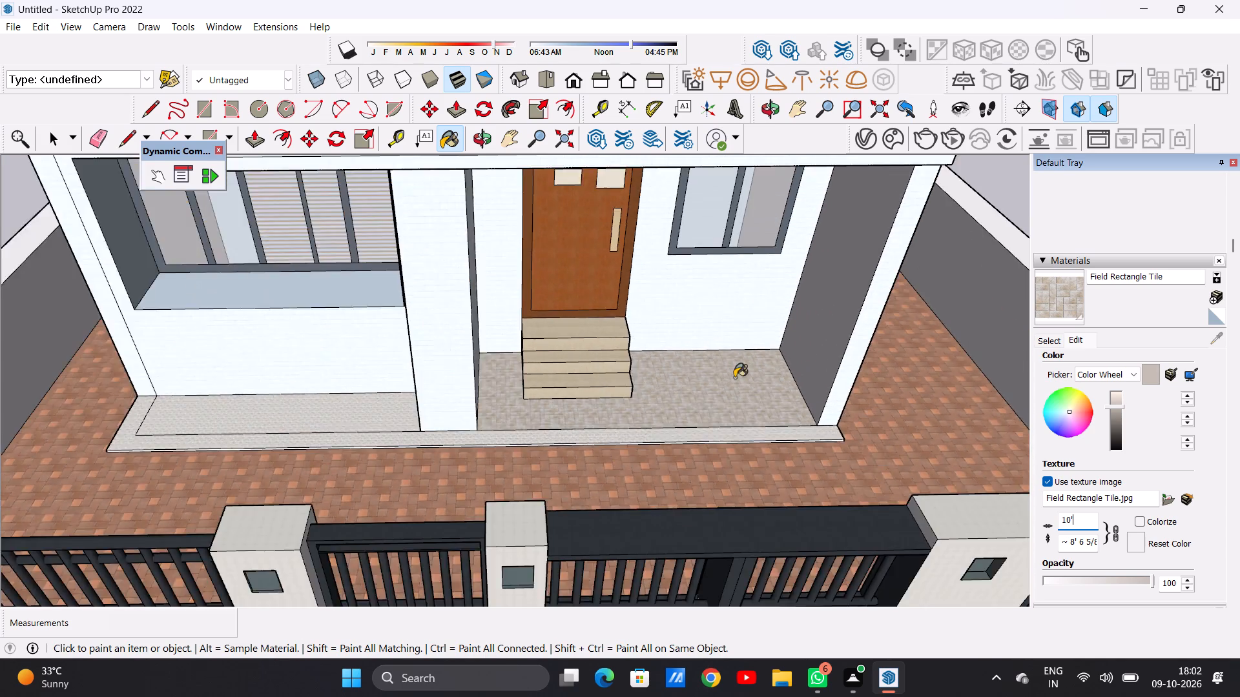
{"action": "scroll", "coordinate": [734, 378], "scroll_direction": "down", "scroll_amount": 6}
{"action": "scroll", "coordinate": [474, 419], "scroll_direction": "up", "scroll_amount": 14}
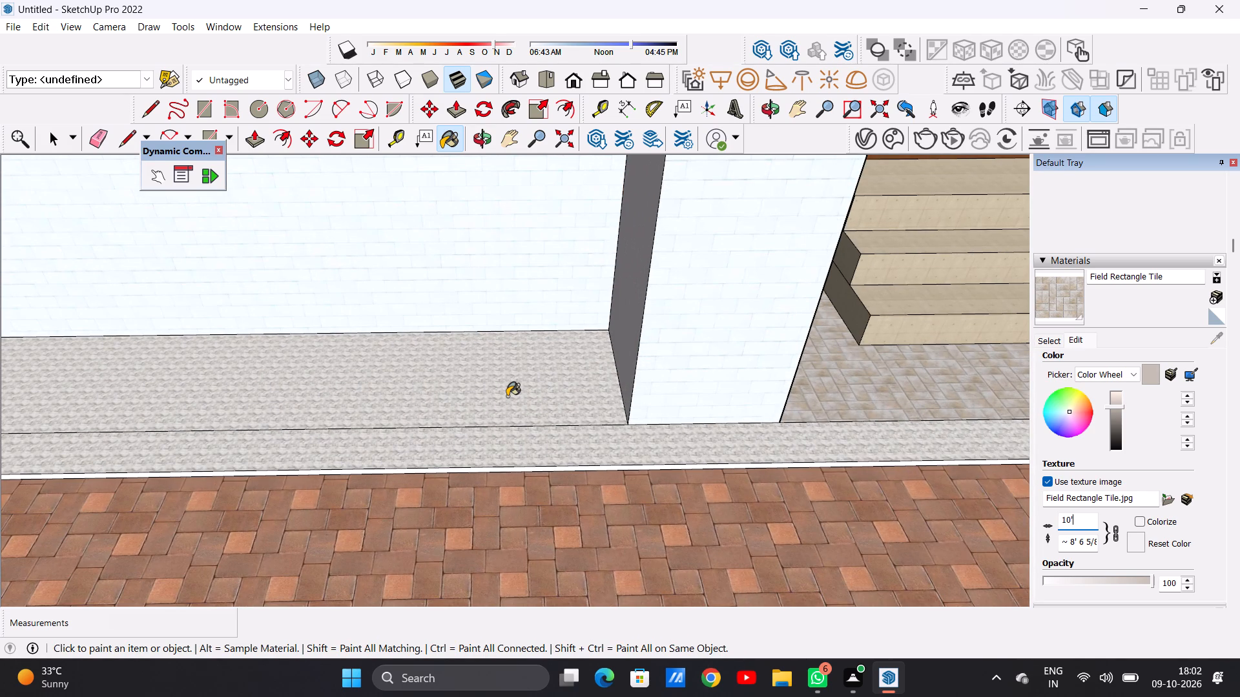
{"action": "left_click", "coordinate": [507, 396]}
{"action": "scroll", "coordinate": [539, 434], "scroll_direction": "up", "scroll_amount": 5}
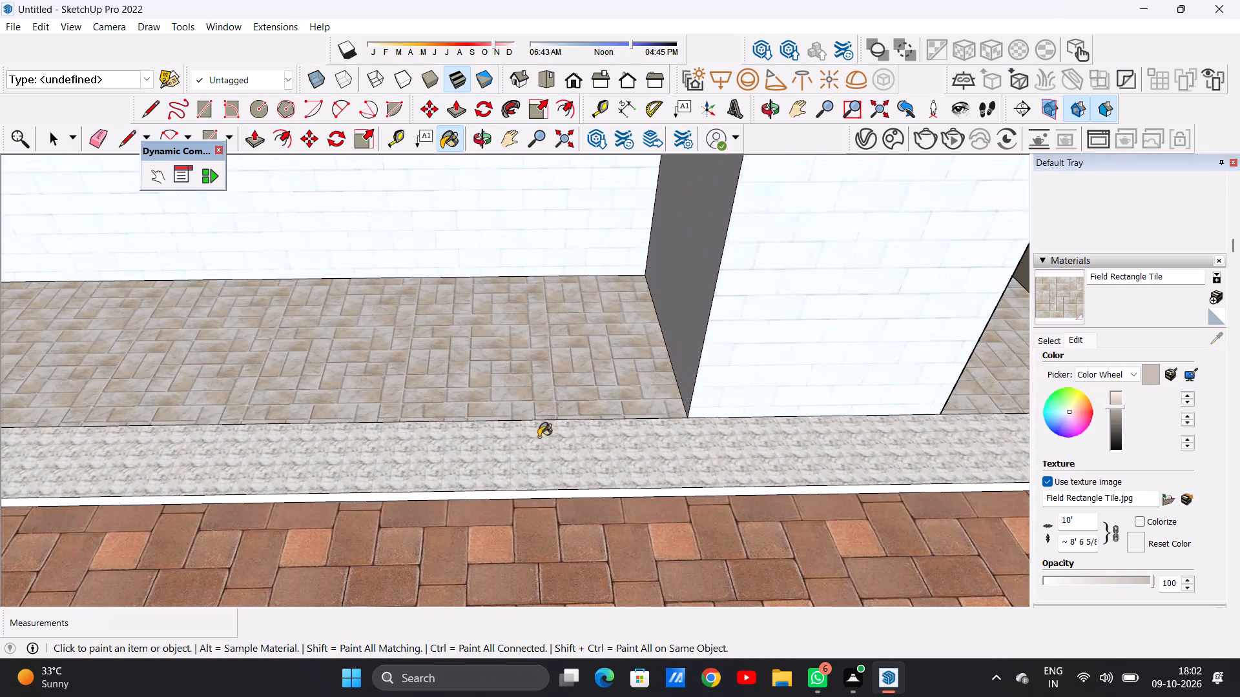
{"action": "left_click", "coordinate": [533, 449]}
{"action": "scroll", "coordinate": [493, 409], "scroll_direction": "down", "scroll_amount": 16}
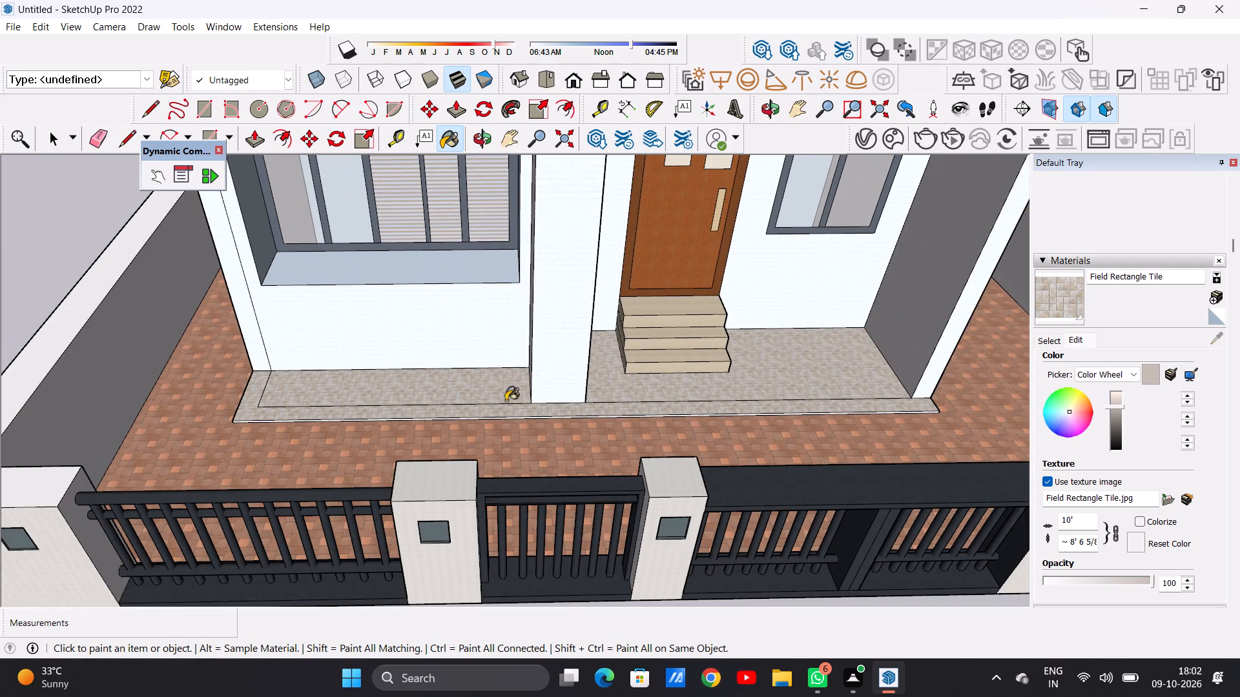
Examine the whole villa from above, the front and the side, including the facade windows, doors and balconies.
{"action": "scroll", "coordinate": [758, 391], "scroll_direction": "down", "scroll_amount": 3}
{"action": "scroll", "coordinate": [637, 370], "scroll_direction": "down", "scroll_amount": 4}
{"action": "middle_click_drag", "start_coordinate": [758, 396], "coordinate": [760, 313]}
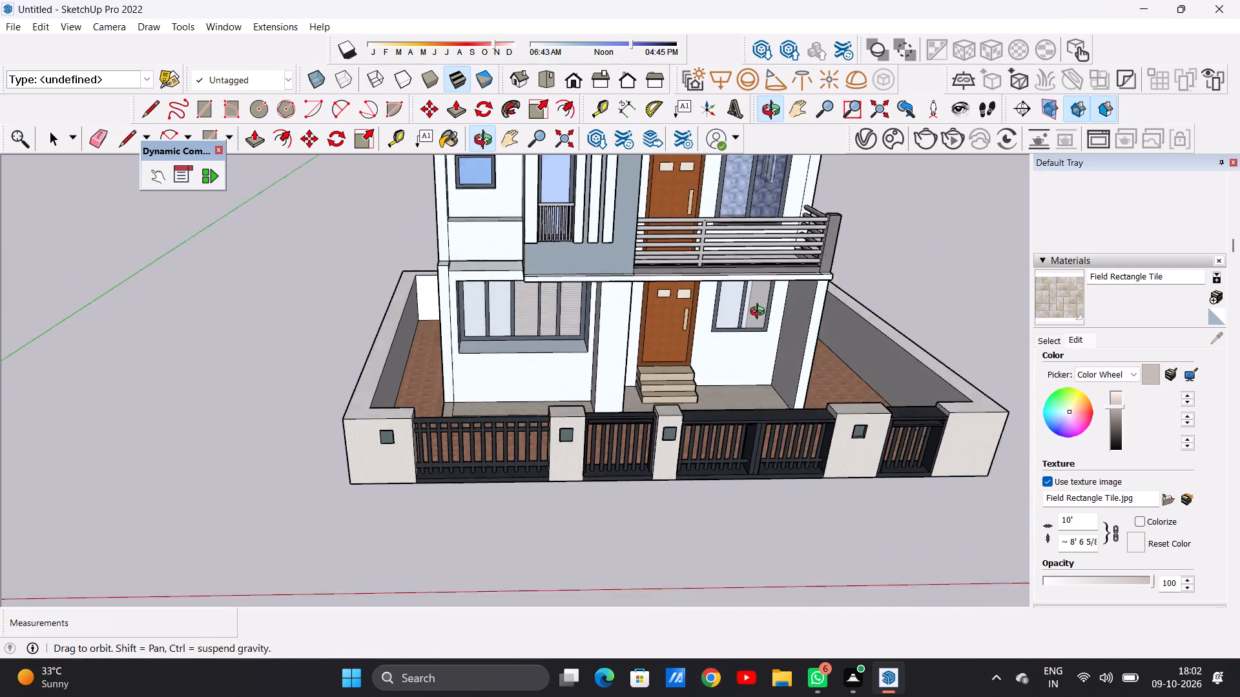
{"action": "middle_click_drag", "start_coordinate": [760, 313], "coordinate": [763, 300]}
{"action": "scroll", "coordinate": [567, 408], "scroll_direction": "down", "scroll_amount": 11}
{"action": "middle_click_drag", "start_coordinate": [599, 408], "coordinate": [503, 513]}
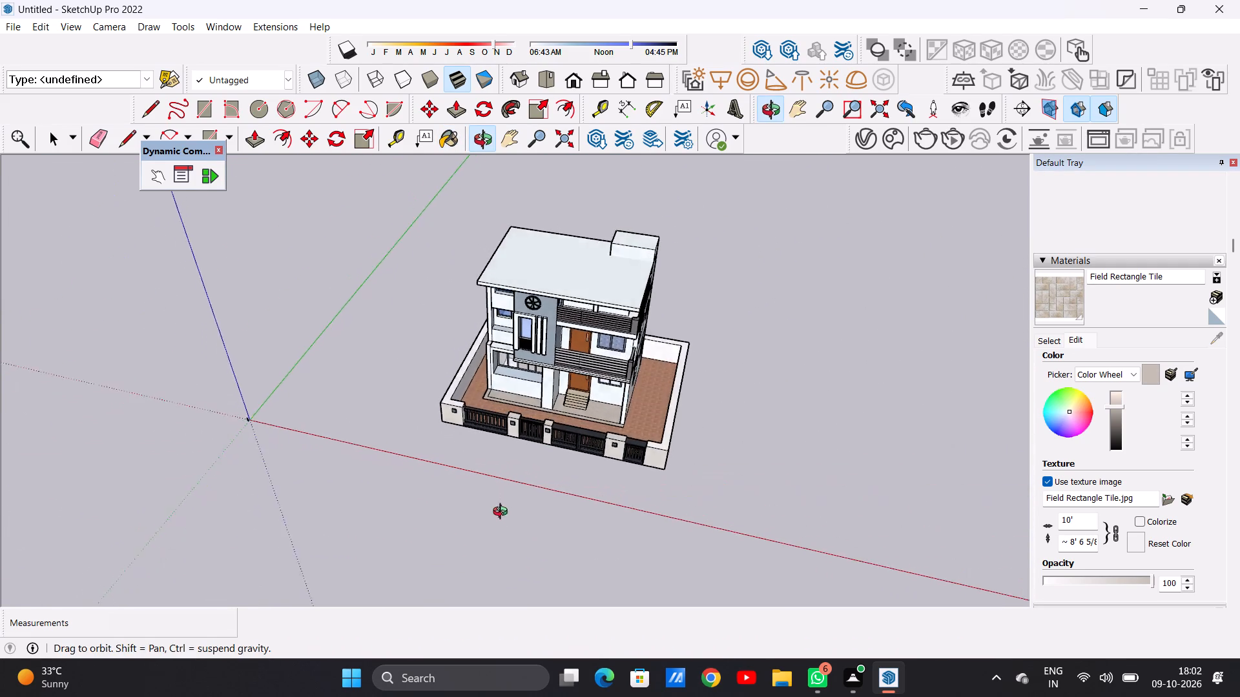
{"action": "middle_click_drag", "start_coordinate": [503, 513], "coordinate": [541, 516]}
{"action": "key", "text": "space"}
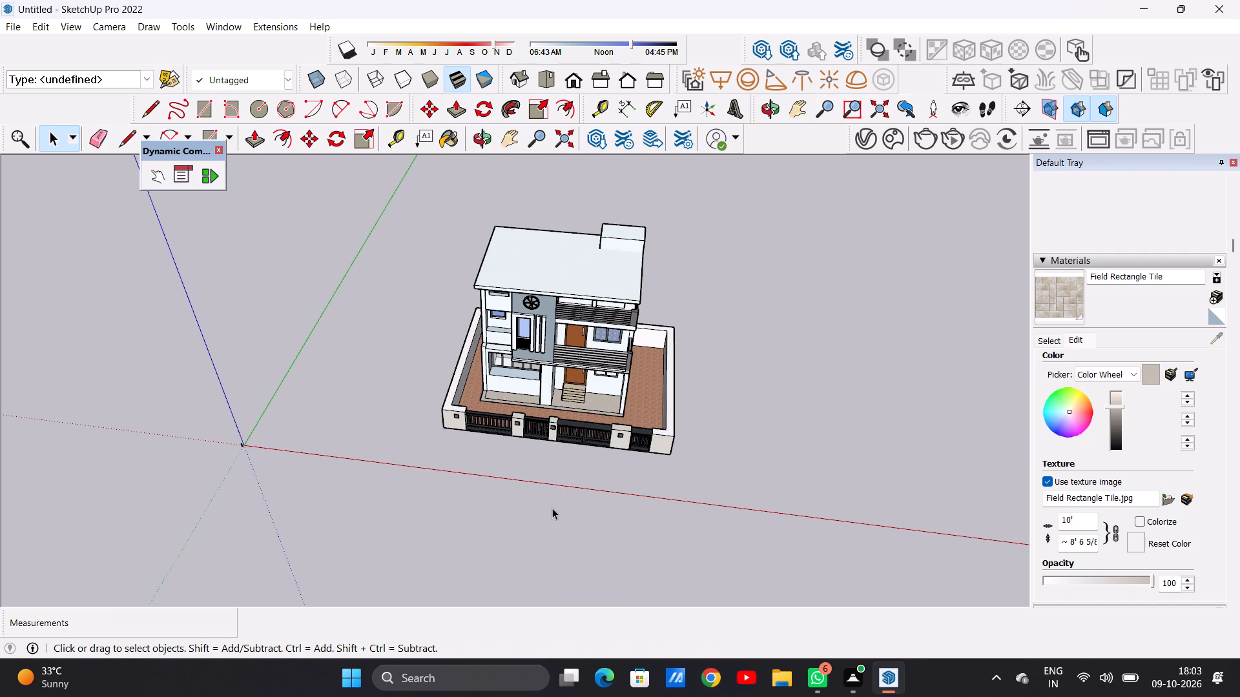
{"action": "scroll", "coordinate": [613, 377], "scroll_direction": "up", "scroll_amount": 10}
{"action": "scroll", "coordinate": [573, 416], "scroll_direction": "up", "scroll_amount": 18}
{"action": "middle_click_drag", "start_coordinate": [599, 413], "coordinate": [626, 292]}
{"action": "scroll", "coordinate": [626, 292], "scroll_direction": "up", "scroll_amount": 2}
{"action": "scroll", "coordinate": [594, 346], "scroll_direction": "down", "scroll_amount": 7}
{"action": "middle_click_drag", "start_coordinate": [544, 410], "coordinate": [557, 328]}
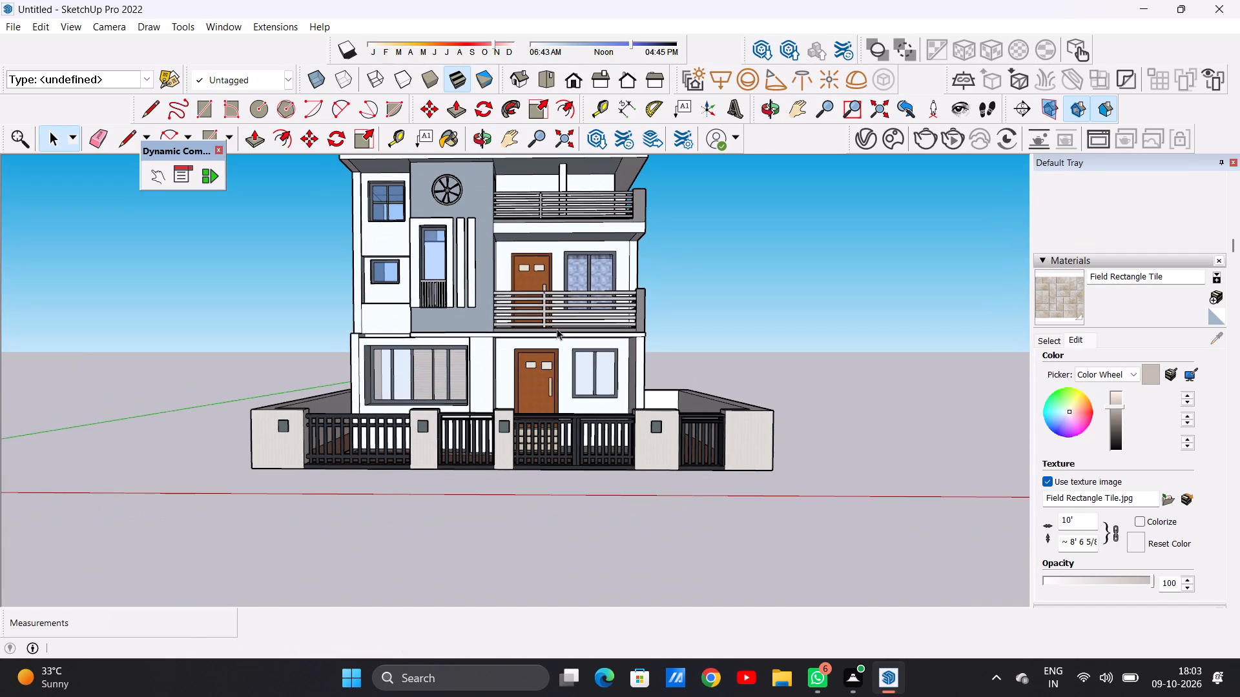
{"action": "scroll", "coordinate": [545, 396], "scroll_direction": "down", "scroll_amount": 5}
{"action": "scroll", "coordinate": [514, 312], "scroll_direction": "up", "scroll_amount": 18}
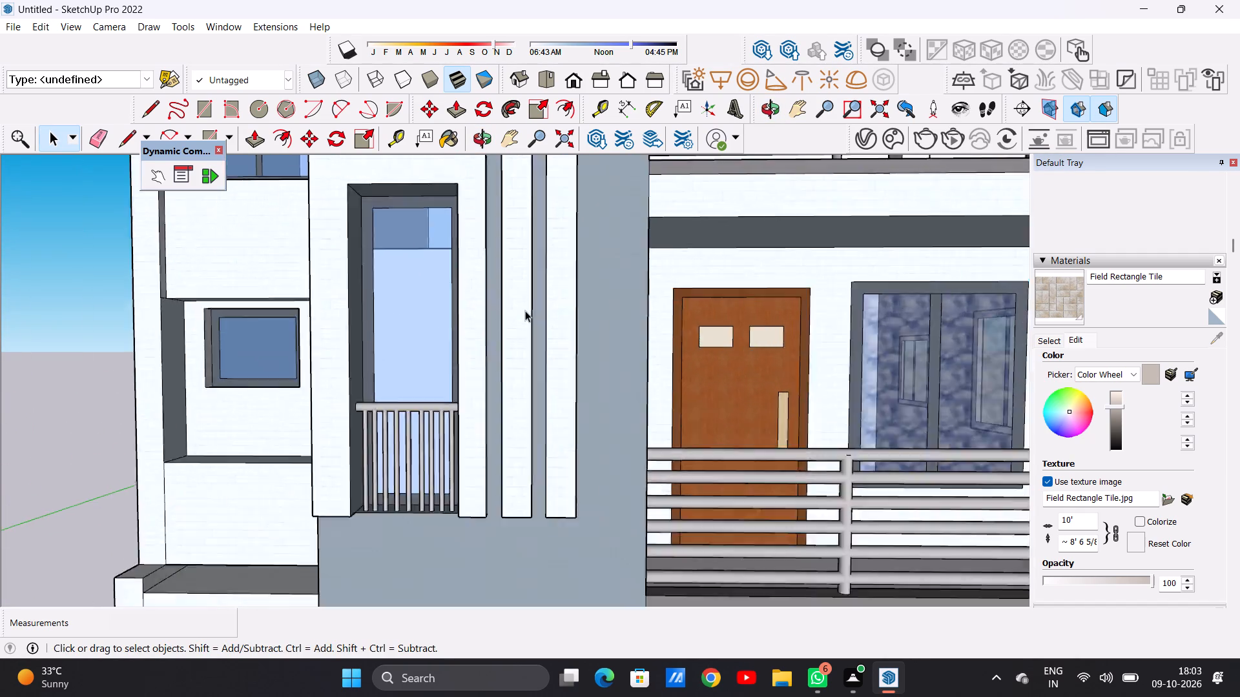
{"action": "scroll", "coordinate": [525, 310], "scroll_direction": "up", "scroll_amount": 2}
{"action": "scroll", "coordinate": [479, 389], "scroll_direction": "down", "scroll_amount": 14}
{"action": "middle_click_drag", "start_coordinate": [638, 414], "coordinate": [346, 434]}
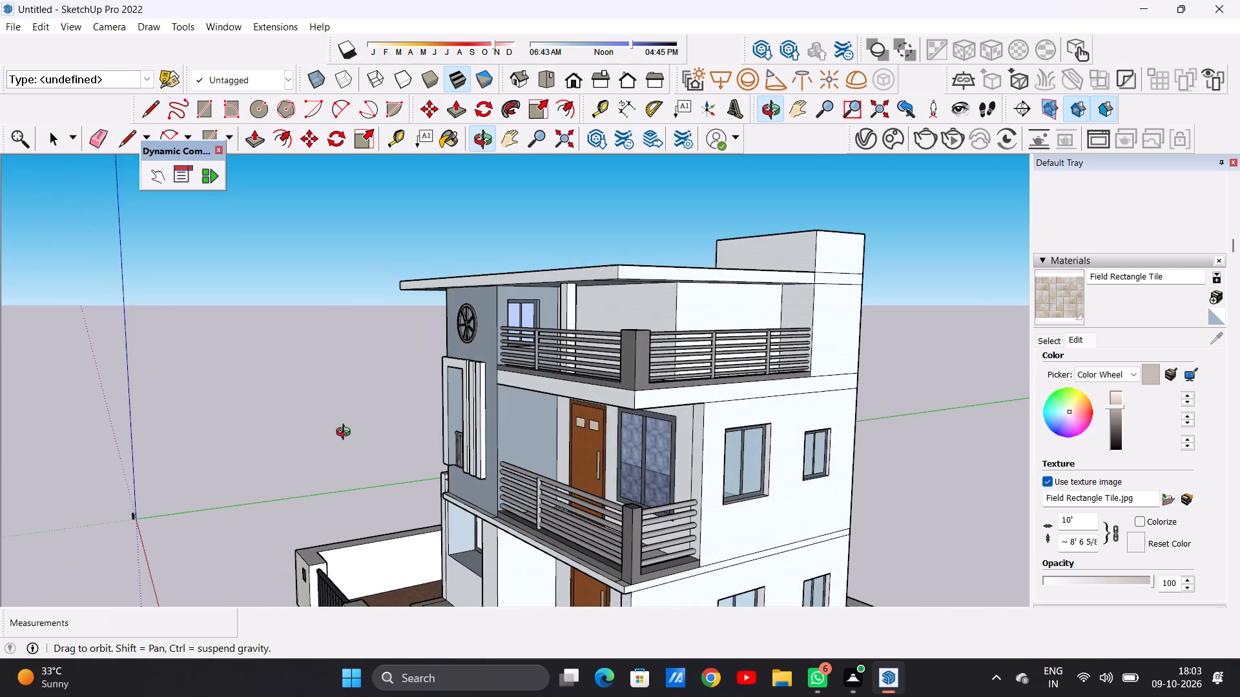
{"action": "middle_click_drag", "start_coordinate": [346, 434], "coordinate": [654, 419]}
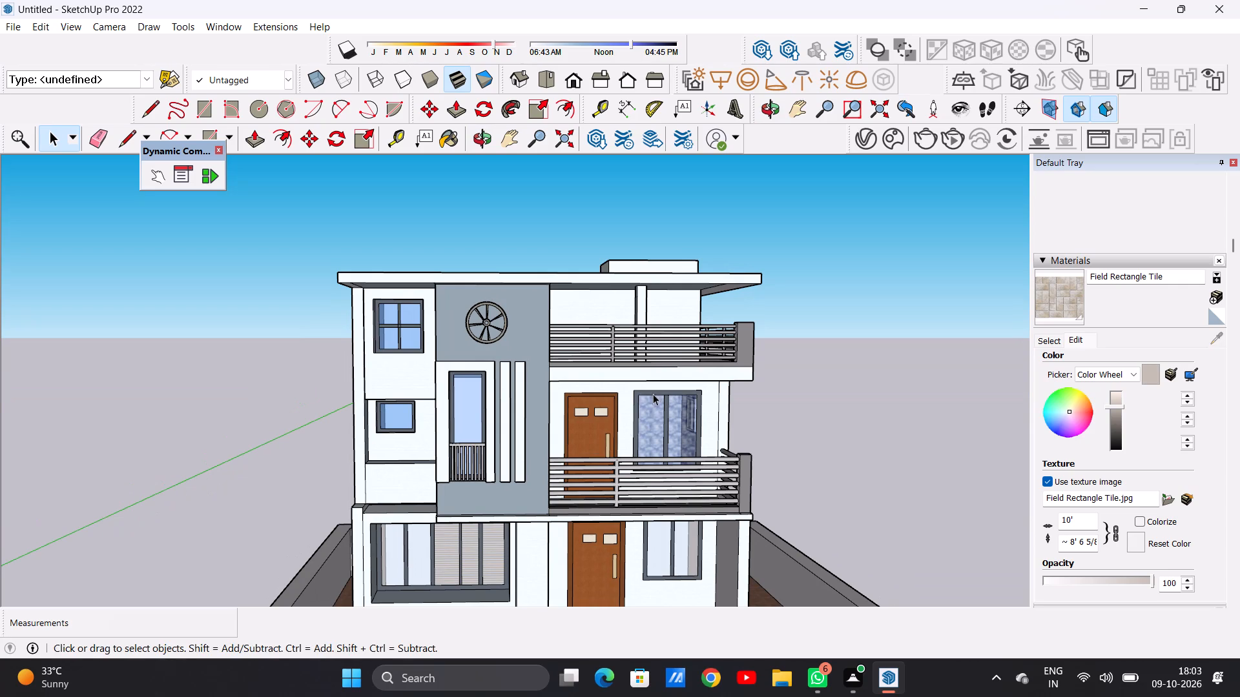
{"action": "scroll", "coordinate": [725, 379], "scroll_direction": "down", "scroll_amount": 13}
{"action": "middle_click_drag", "start_coordinate": [743, 436], "coordinate": [523, 414]}
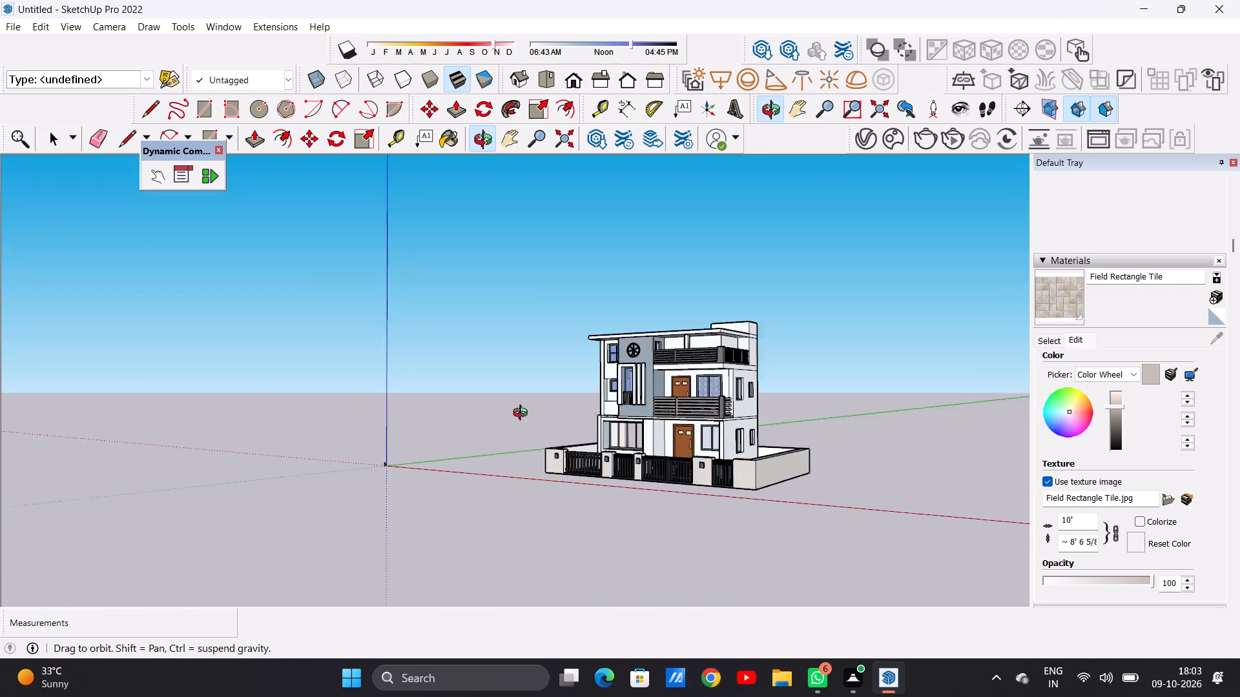
{"action": "middle_click_drag", "start_coordinate": [523, 414], "coordinate": [378, 444]}
Paint the side reveal and sill of the middle storey's larger side window with Terrazzo Light Blue from Synthetic Surfaces.
{"action": "scroll", "coordinate": [728, 450], "scroll_direction": "up", "scroll_amount": 7}
{"action": "scroll", "coordinate": [598, 386], "scroll_direction": "up", "scroll_amount": 4}
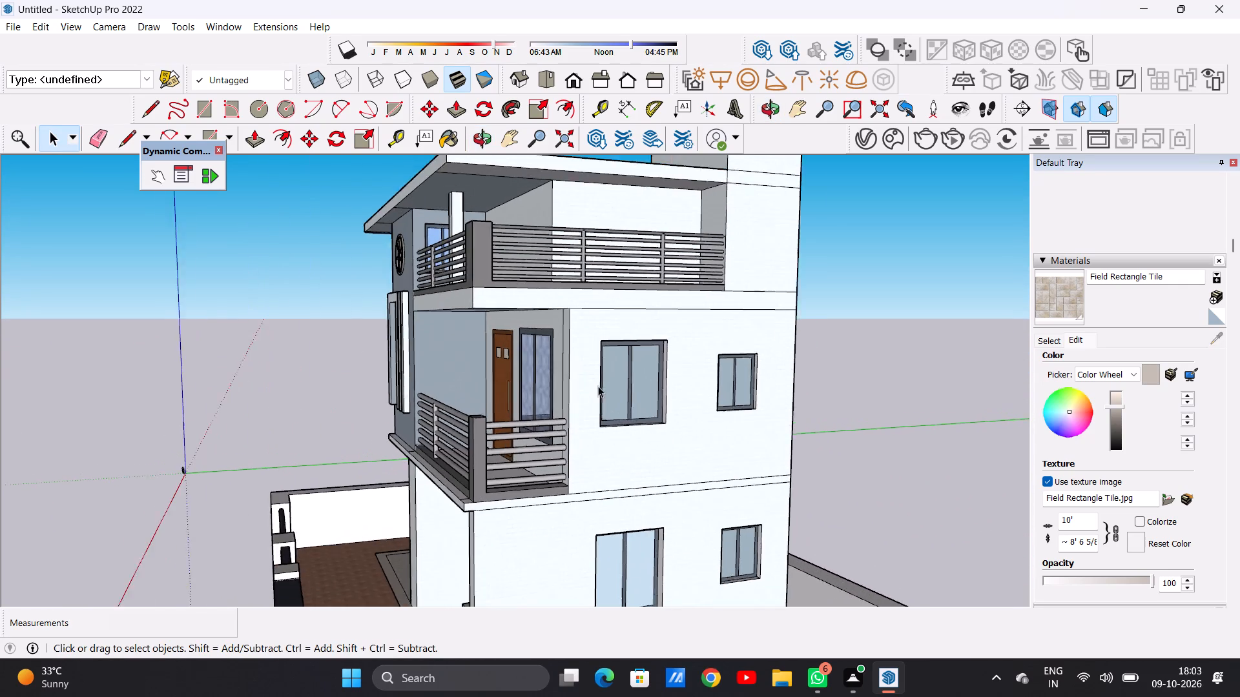
{"action": "scroll", "coordinate": [598, 386], "scroll_direction": "up", "scroll_amount": 7}
{"action": "middle_click_drag", "start_coordinate": [678, 456], "coordinate": [721, 503]}
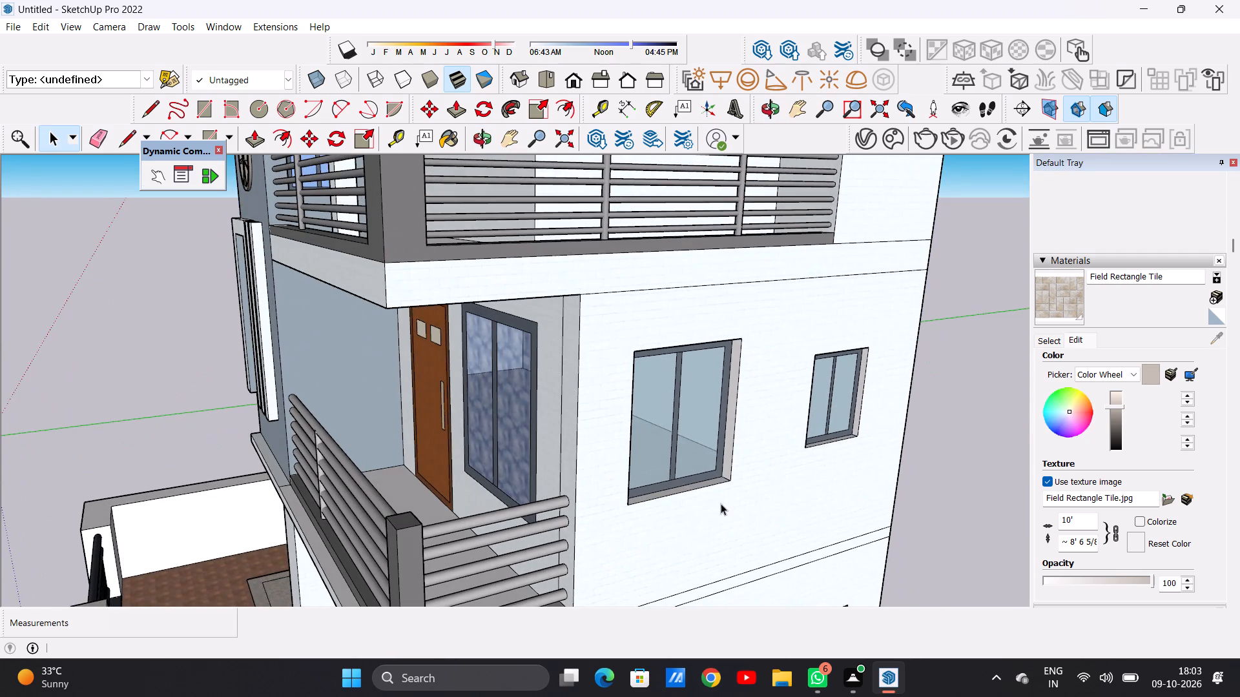
{"action": "scroll", "coordinate": [708, 468], "scroll_direction": "up", "scroll_amount": 6}
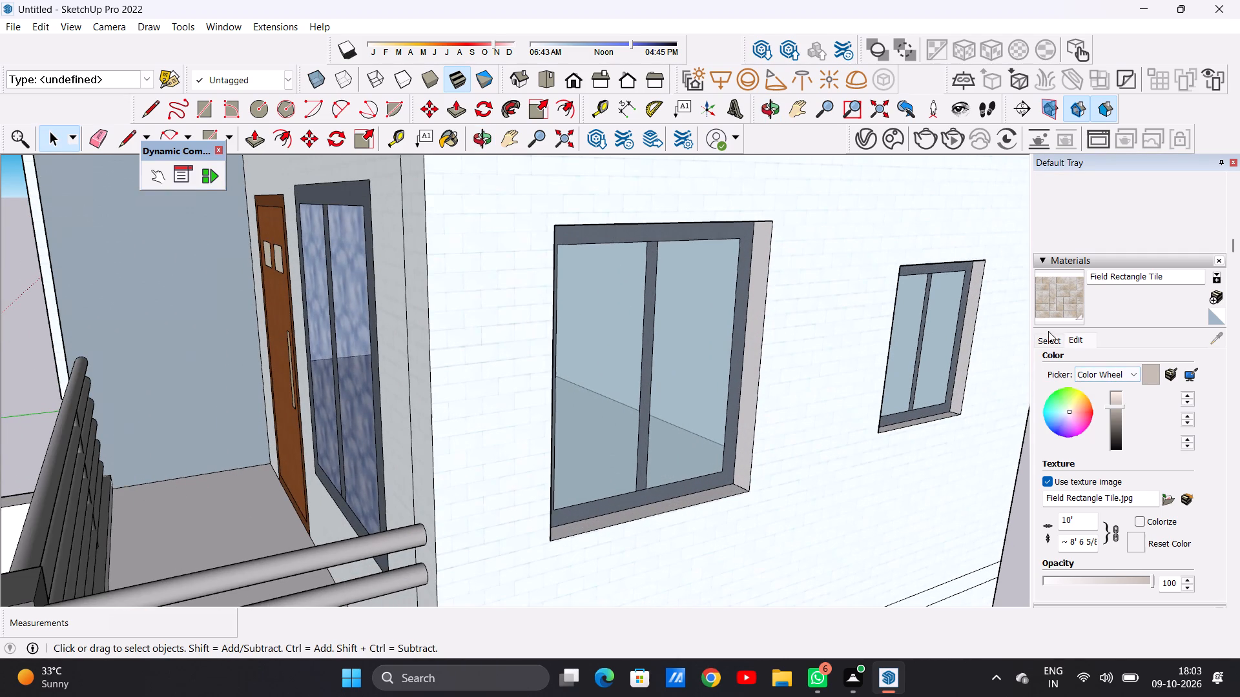
{"action": "left_click", "coordinate": [1042, 343]}
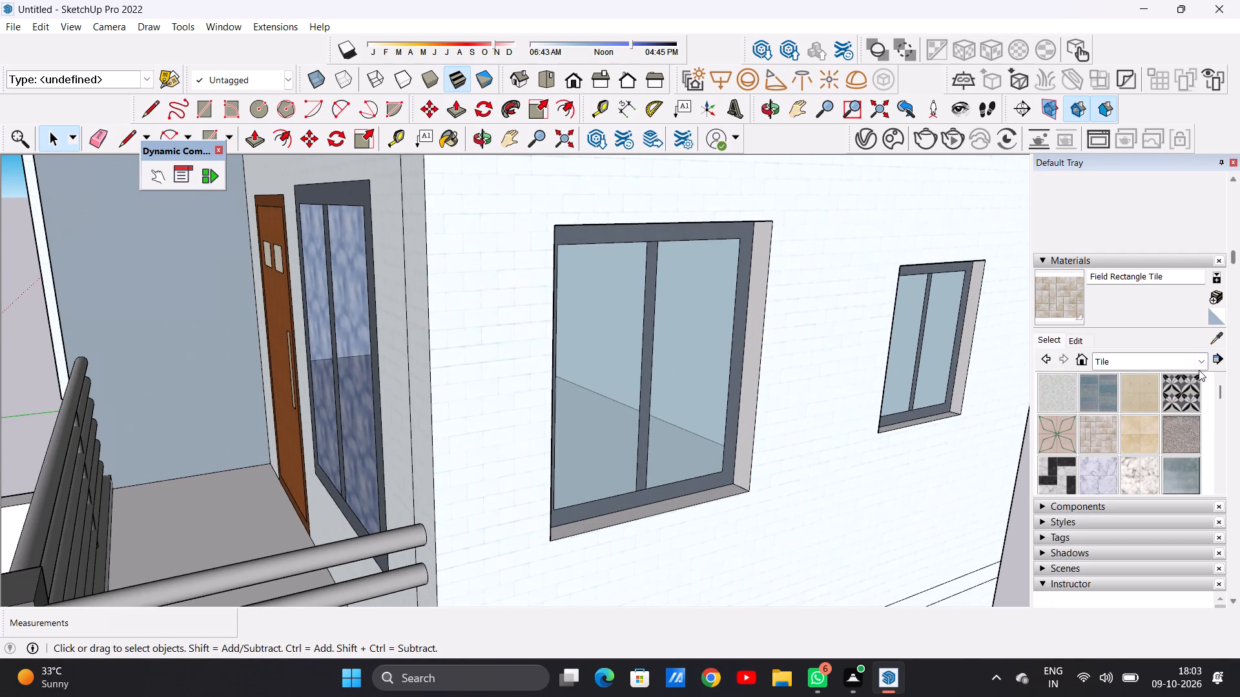
{"action": "left_click", "coordinate": [1198, 365]}
{"action": "left_click", "coordinate": [1140, 525]}
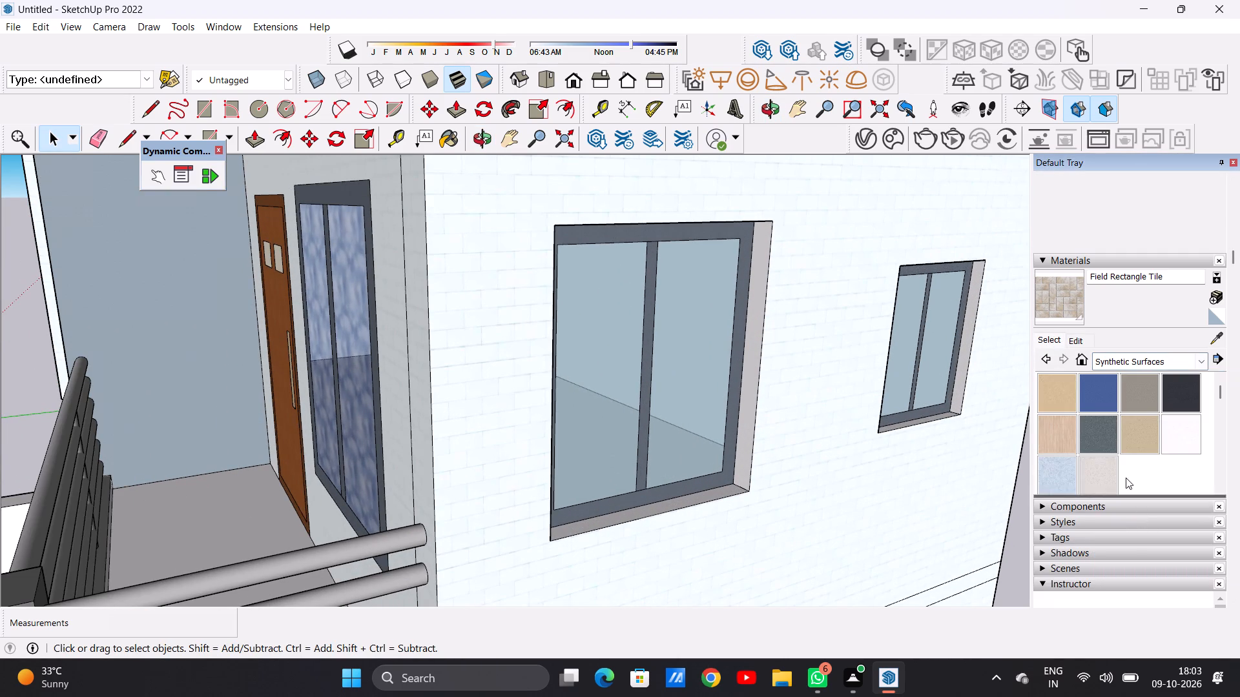
{"action": "left_click", "coordinate": [1064, 472]}
{"action": "scroll", "coordinate": [741, 444], "scroll_direction": "up", "scroll_amount": 5}
{"action": "left_click", "coordinate": [747, 433]}
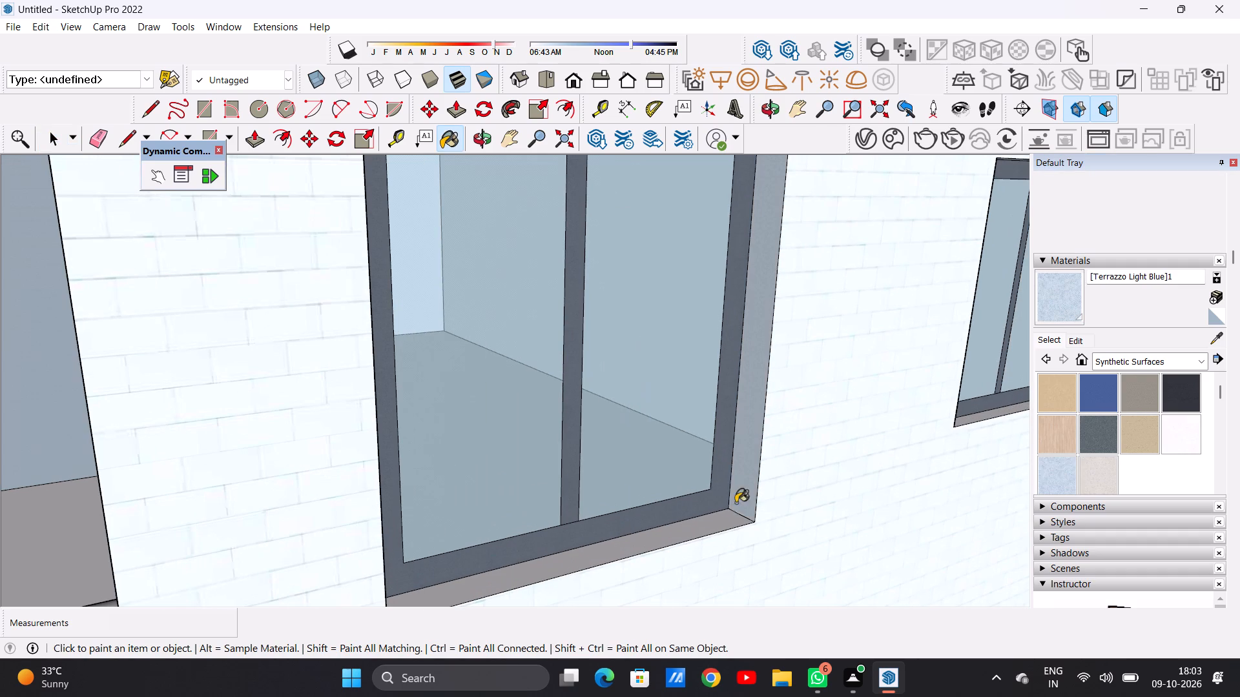
{"action": "left_click", "coordinate": [717, 525]}
Paint the side reveal and sill of the smaller neighbouring side window with Terrazzo Light Blue.
{"action": "scroll", "coordinate": [771, 447], "scroll_direction": "down", "scroll_amount": 5}
{"action": "scroll", "coordinate": [821, 409], "scroll_direction": "down", "scroll_amount": 2}
{"action": "scroll", "coordinate": [966, 401], "scroll_direction": "up", "scroll_amount": 6}
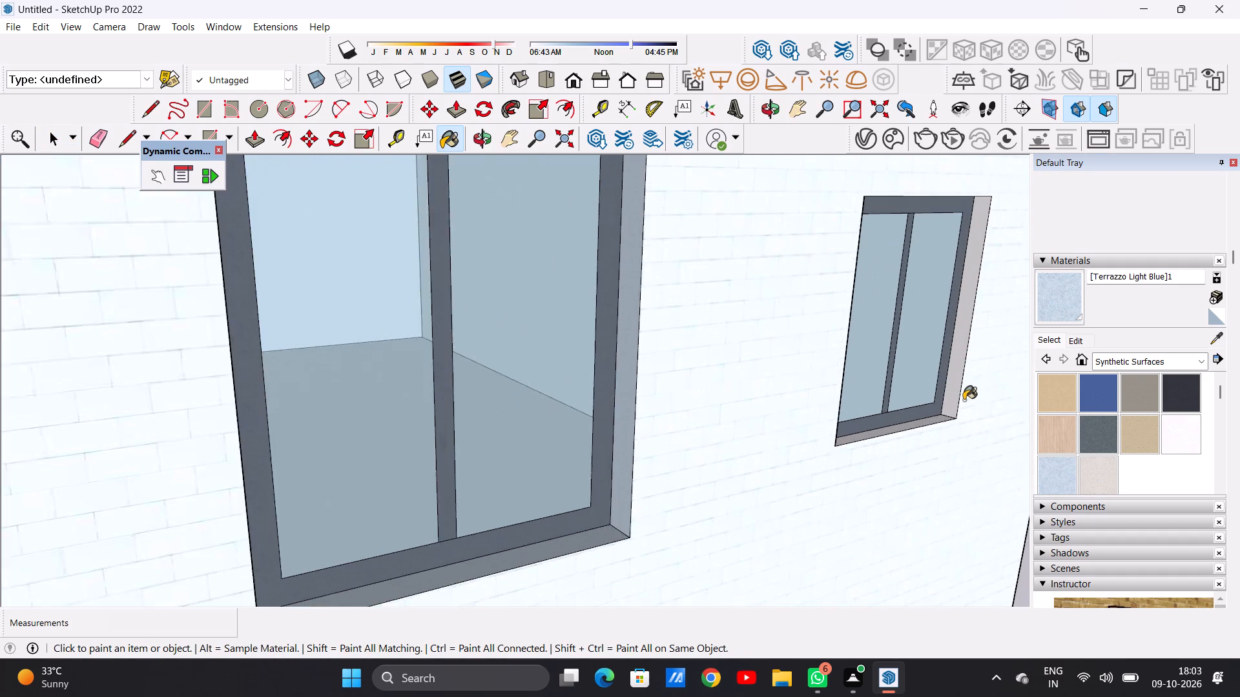
{"action": "scroll", "coordinate": [944, 407], "scroll_direction": "up", "scroll_amount": 5}
{"action": "left_click", "coordinate": [961, 389]}
{"action": "left_click", "coordinate": [892, 443]}
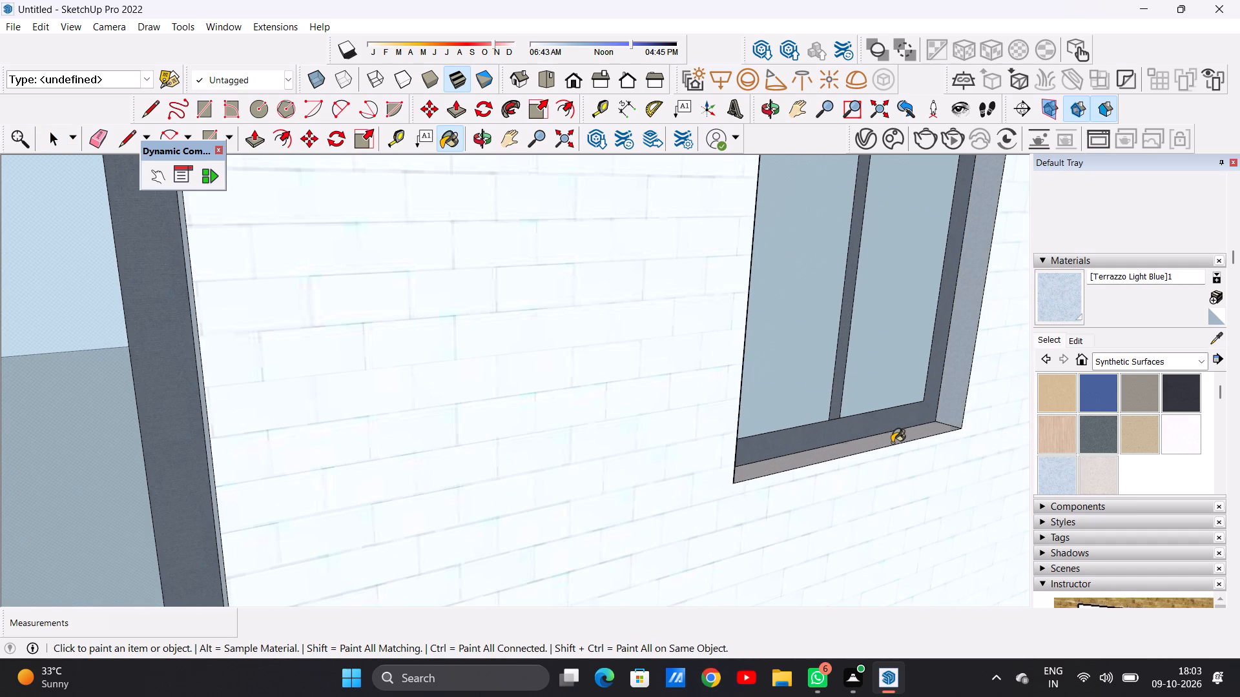
Paint the remaining side reveal and the top reveal of the middle storey's smaller side window with Terrazzo Light Blue.
{"action": "scroll", "coordinate": [874, 426], "scroll_direction": "down", "scroll_amount": 10}
{"action": "middle_click_drag", "start_coordinate": [895, 394], "coordinate": [635, 364]}
{"action": "scroll", "coordinate": [694, 385], "scroll_direction": "down", "scroll_amount": 2}
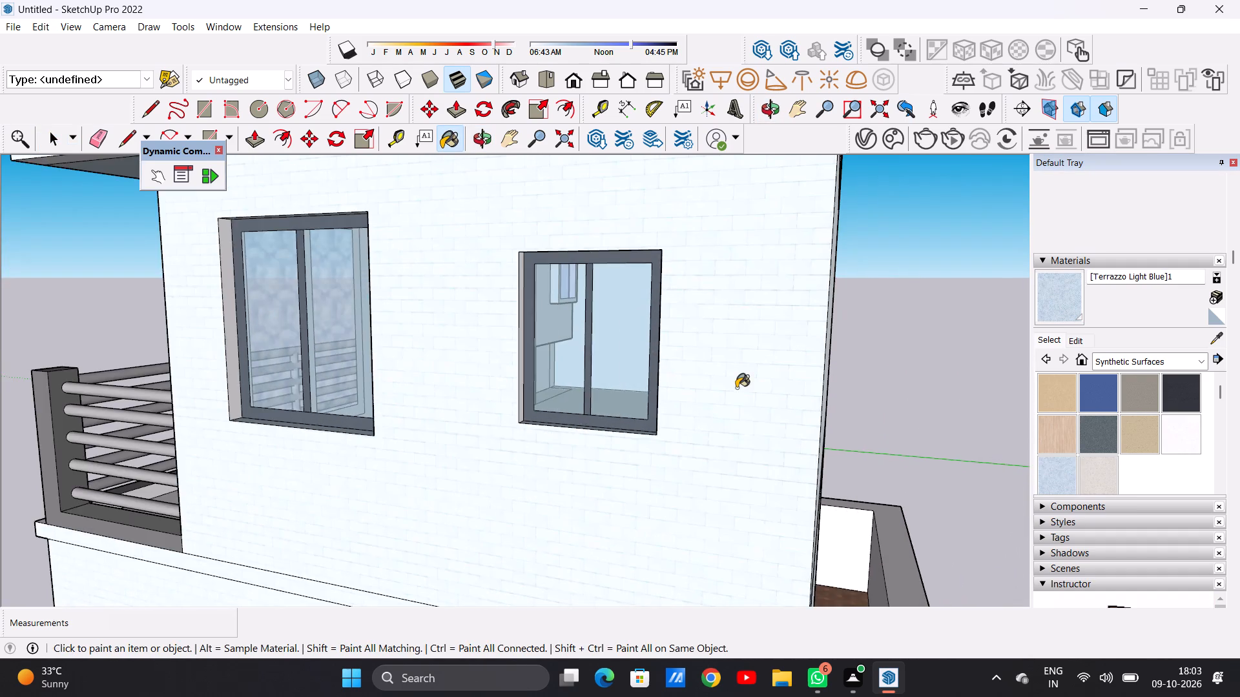
{"action": "scroll", "coordinate": [736, 388], "scroll_direction": "down", "scroll_amount": 3}
{"action": "scroll", "coordinate": [553, 347], "scroll_direction": "up", "scroll_amount": 11}
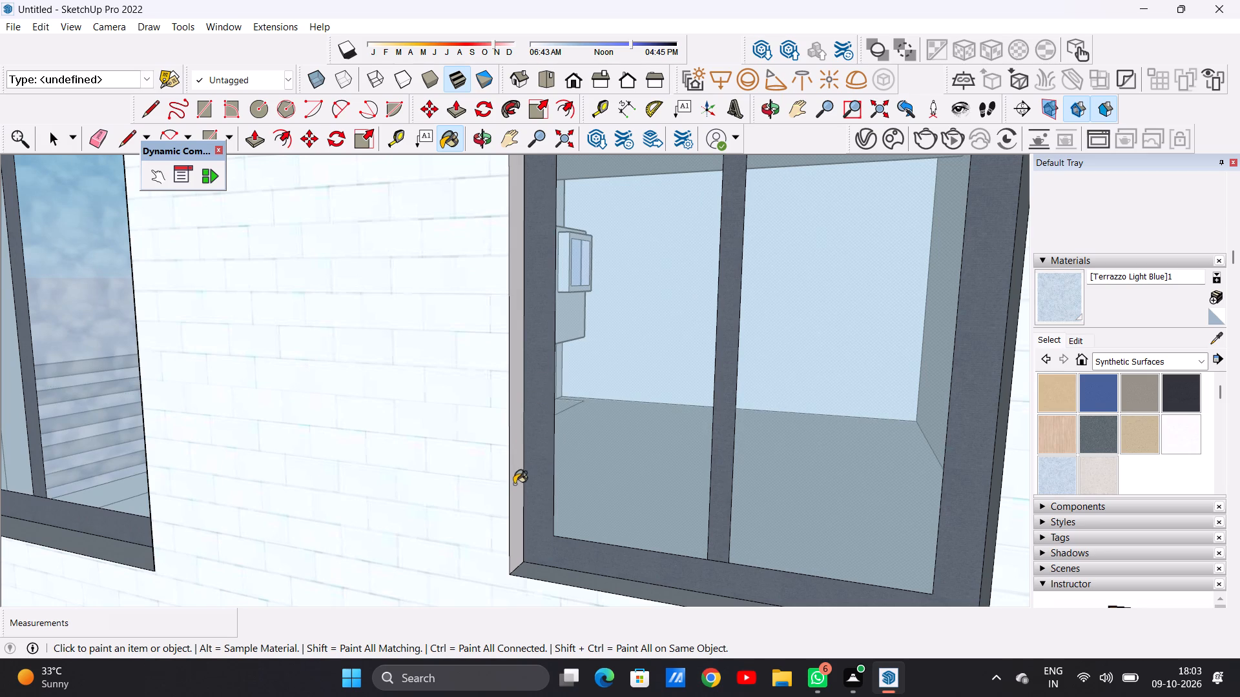
{"action": "left_click", "coordinate": [513, 489]}
{"action": "scroll", "coordinate": [646, 528], "scroll_direction": "down", "scroll_amount": 9}
{"action": "middle_click_drag", "start_coordinate": [734, 476], "coordinate": [760, 349]}
{"action": "scroll", "coordinate": [728, 345], "scroll_direction": "down", "scroll_amount": 8}
{"action": "scroll", "coordinate": [727, 243], "scroll_direction": "up", "scroll_amount": 7}
{"action": "scroll", "coordinate": [766, 306], "scroll_direction": "up", "scroll_amount": 3}
{"action": "middle_click_drag", "start_coordinate": [775, 302], "coordinate": [728, 231]}
{"action": "scroll", "coordinate": [727, 228], "scroll_direction": "up", "scroll_amount": 5}
{"action": "left_click", "coordinate": [712, 218]}
{"action": "scroll", "coordinate": [831, 363], "scroll_direction": "down", "scroll_amount": 2}
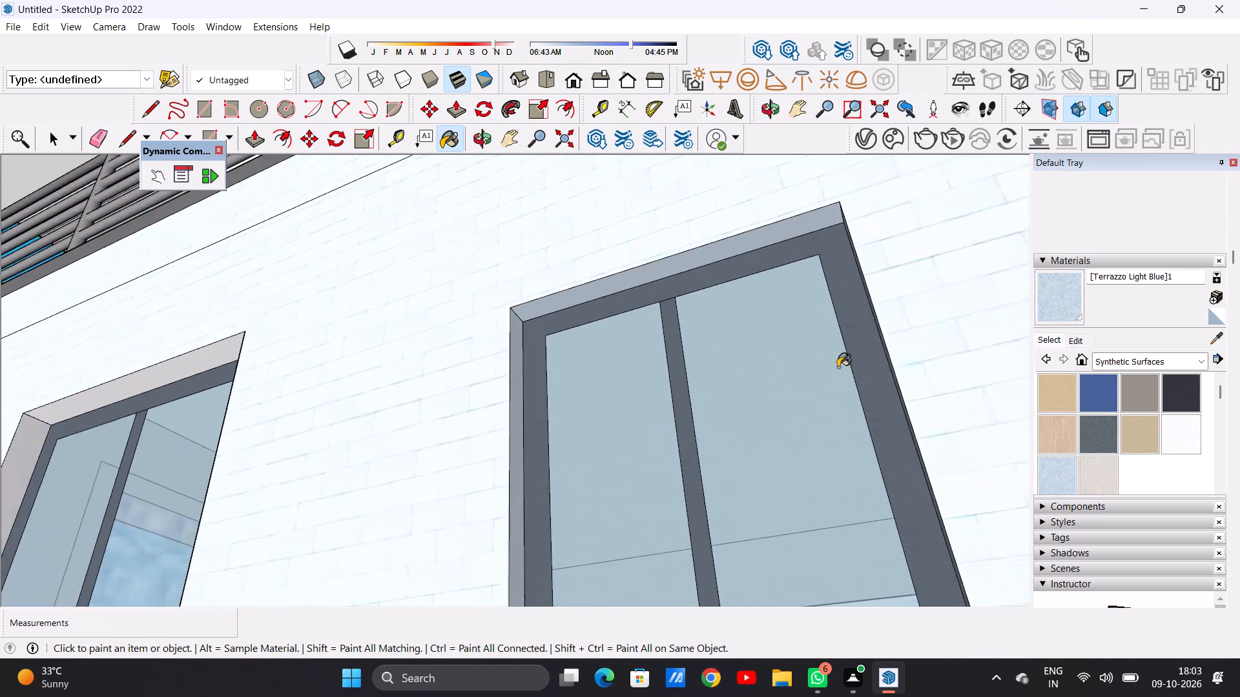
{"action": "scroll", "coordinate": [838, 367], "scroll_direction": "down", "scroll_amount": 15}
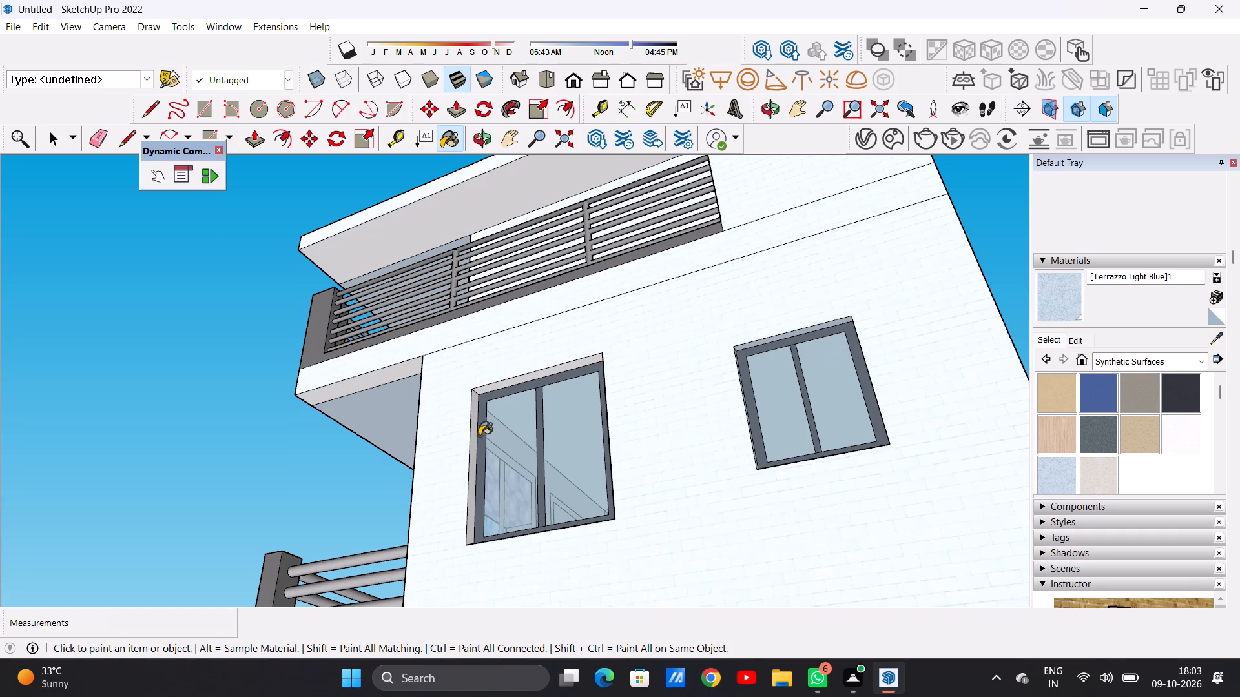
Paint the larger side window's top reveal and the side reveal nearest the smaller window with Terrazzo Light Blue.
{"action": "scroll", "coordinate": [478, 429], "scroll_direction": "up", "scroll_amount": 7}
{"action": "scroll", "coordinate": [522, 367], "scroll_direction": "up", "scroll_amount": 11}
{"action": "left_click", "coordinate": [516, 325]}
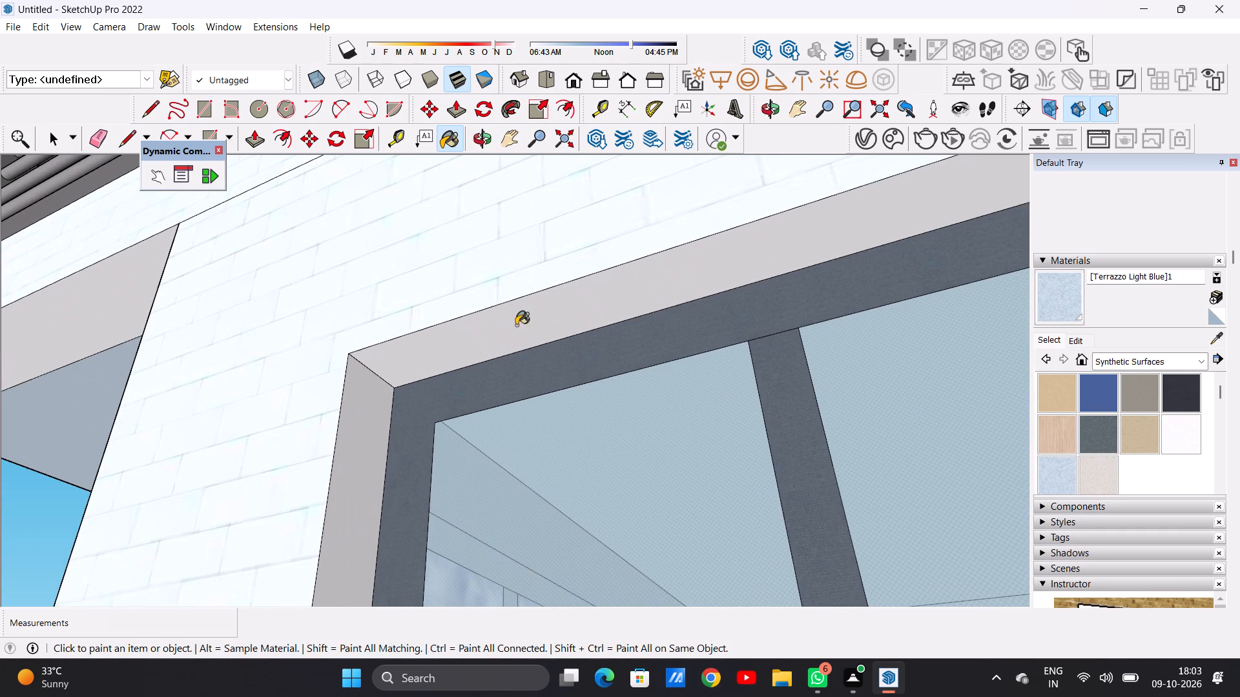
{"action": "scroll", "coordinate": [641, 358], "scroll_direction": "down", "scroll_amount": 10}
{"action": "scroll", "coordinate": [809, 334], "scroll_direction": "down", "scroll_amount": 1}
{"action": "middle_click_drag", "start_coordinate": [809, 334], "coordinate": [967, 357]}
{"action": "scroll", "coordinate": [595, 406], "scroll_direction": "down", "scroll_amount": 7}
{"action": "scroll", "coordinate": [597, 400], "scroll_direction": "up", "scroll_amount": 1}
{"action": "scroll", "coordinate": [599, 400], "scroll_direction": "down", "scroll_amount": 2}
{"action": "middle_click_drag", "start_coordinate": [733, 466], "coordinate": [811, 489]}
{"action": "scroll", "coordinate": [814, 490], "scroll_direction": "up", "scroll_amount": 9}
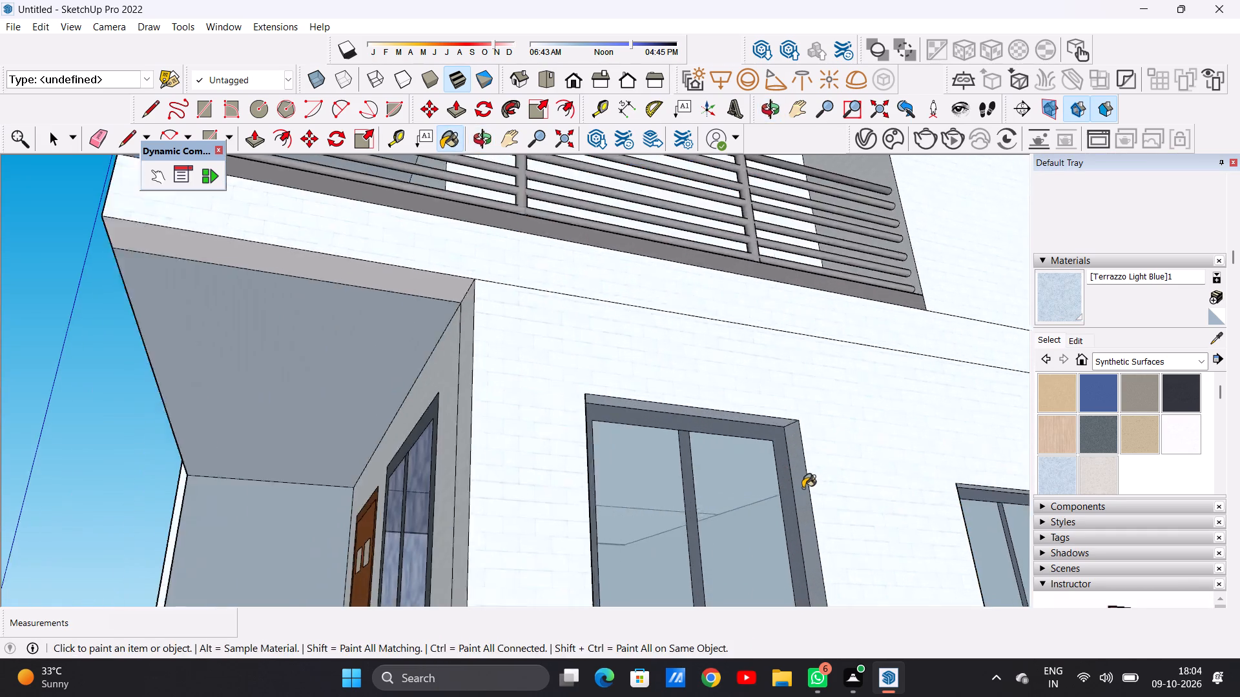
{"action": "scroll", "coordinate": [803, 488], "scroll_direction": "up", "scroll_amount": 5}
{"action": "left_click", "coordinate": [798, 469]}
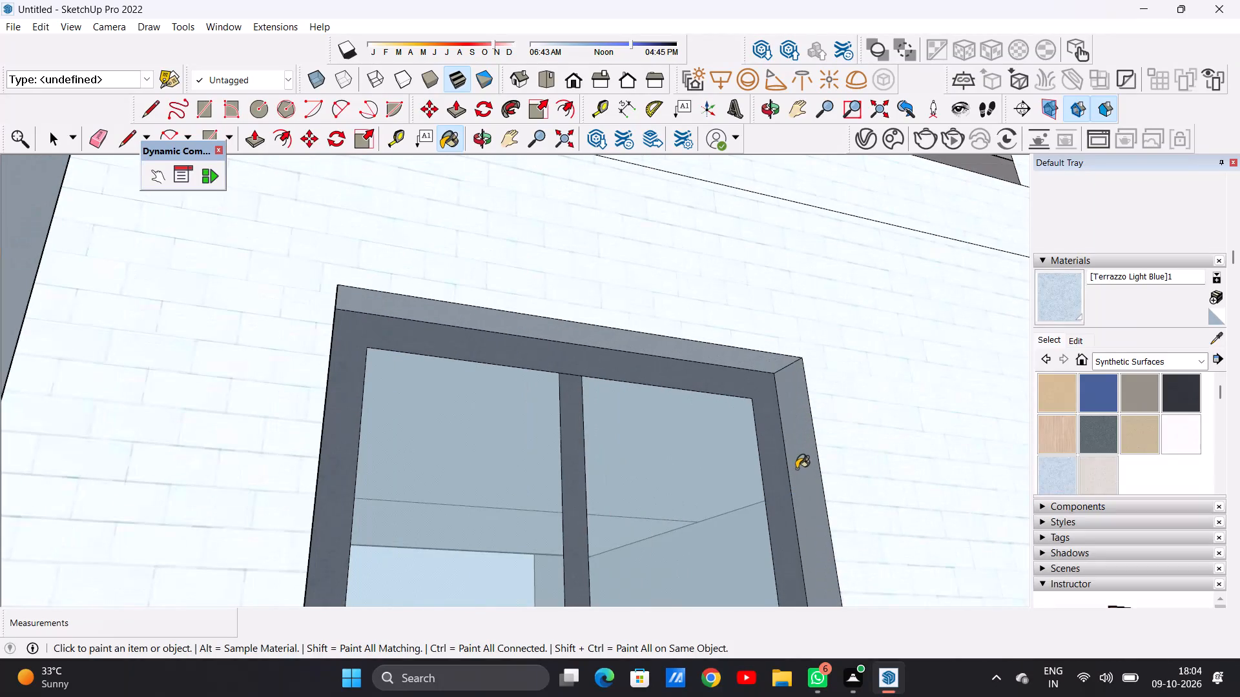
Paint the larger side window's balcony-side reveal and its sill with Terrazzo Light Blue.
{"action": "scroll", "coordinate": [723, 448], "scroll_direction": "down", "scroll_amount": 10}
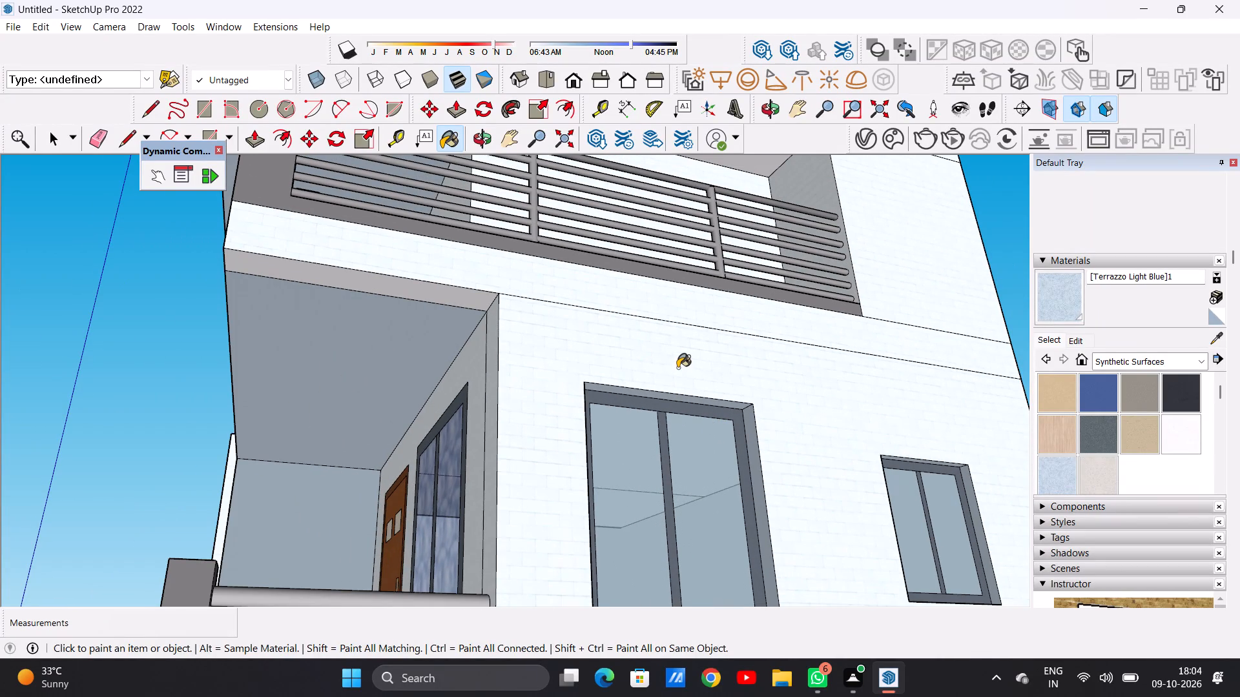
{"action": "middle_click_drag", "start_coordinate": [718, 496], "coordinate": [493, 534]}
{"action": "scroll", "coordinate": [397, 492], "scroll_direction": "up", "scroll_amount": 4}
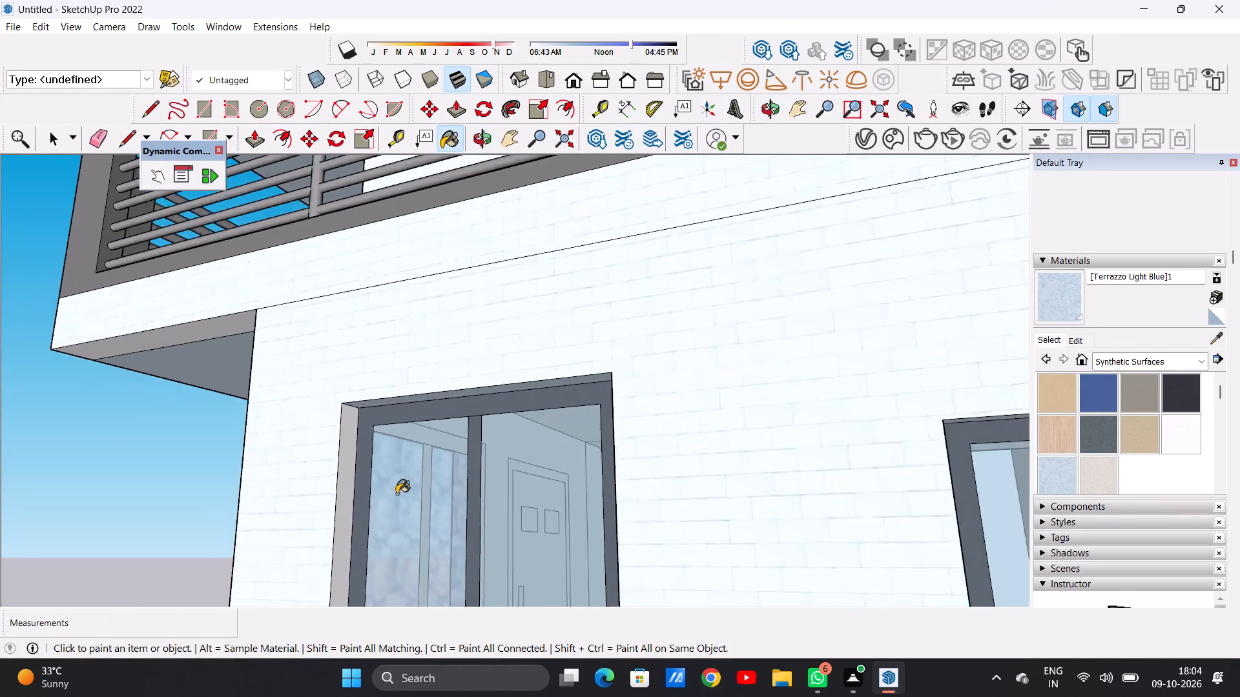
{"action": "scroll", "coordinate": [397, 494], "scroll_direction": "up", "scroll_amount": 2}
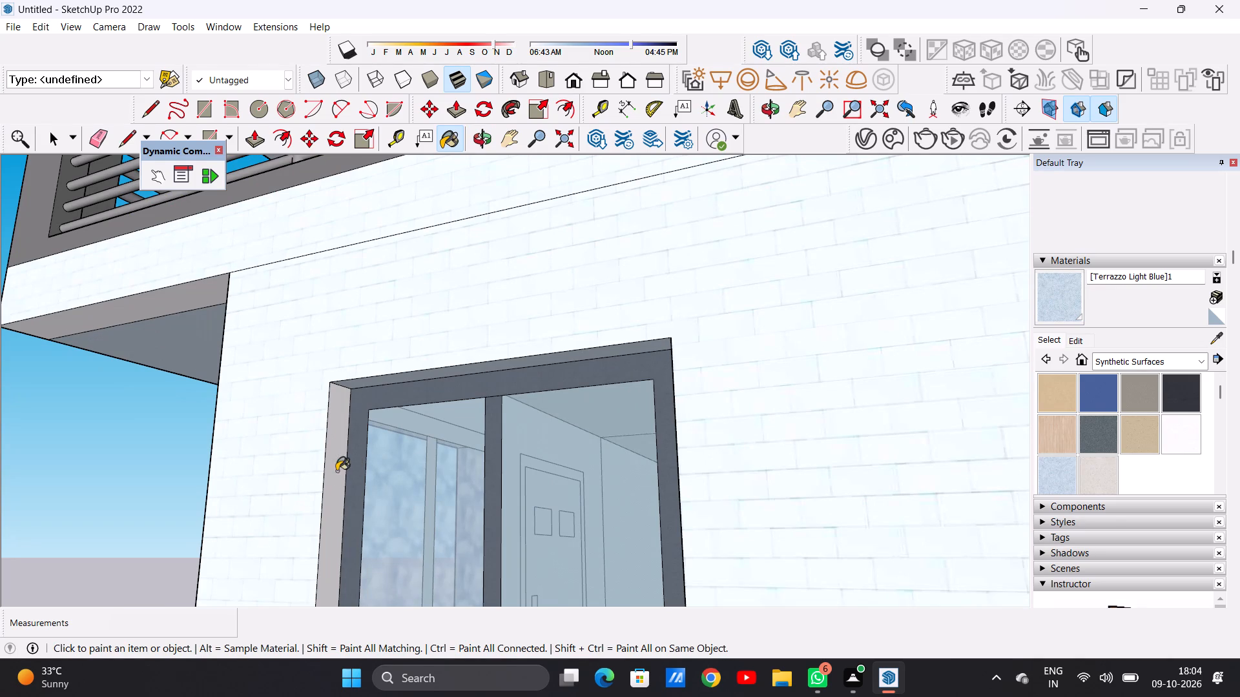
{"action": "left_click", "coordinate": [334, 483]}
{"action": "scroll", "coordinate": [657, 303], "scroll_direction": "down", "scroll_amount": 7}
{"action": "scroll", "coordinate": [699, 267], "scroll_direction": "up", "scroll_amount": 1}
{"action": "scroll", "coordinate": [699, 267], "scroll_direction": "down", "scroll_amount": 3}
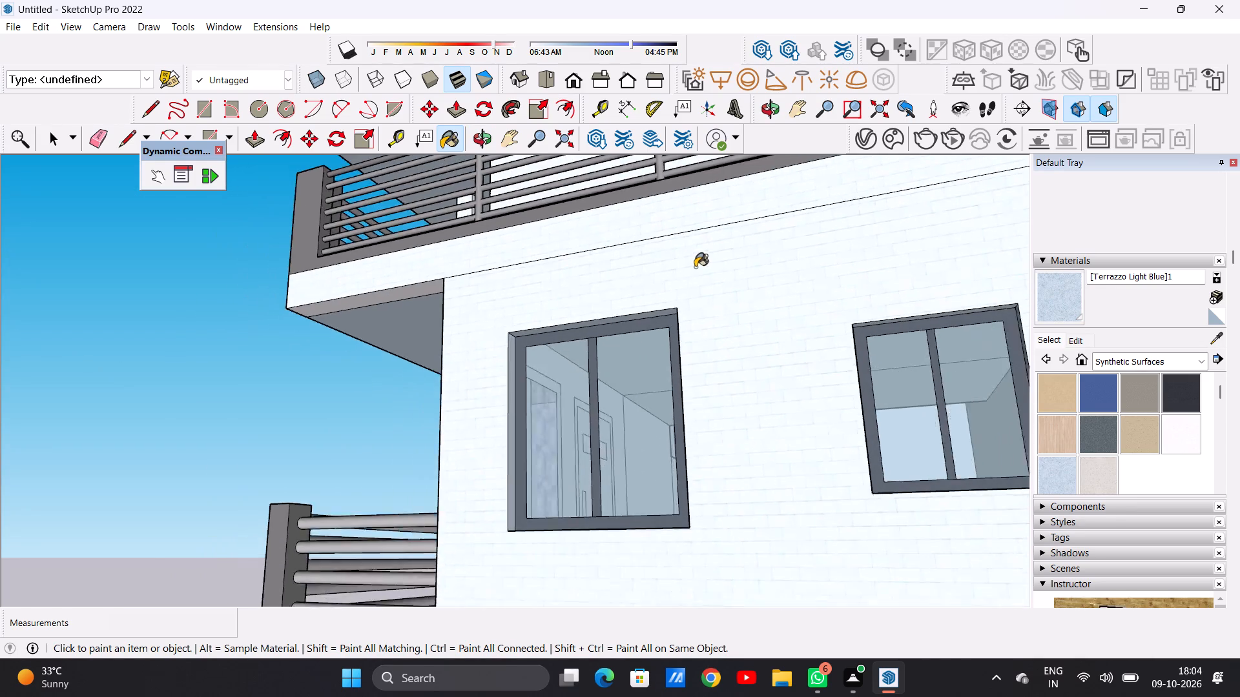
{"action": "scroll", "coordinate": [695, 267], "scroll_direction": "down", "scroll_amount": 3}
{"action": "middle_click_drag", "start_coordinate": [639, 439], "coordinate": [661, 609]}
{"action": "scroll", "coordinate": [618, 601], "scroll_direction": "up", "scroll_amount": 15}
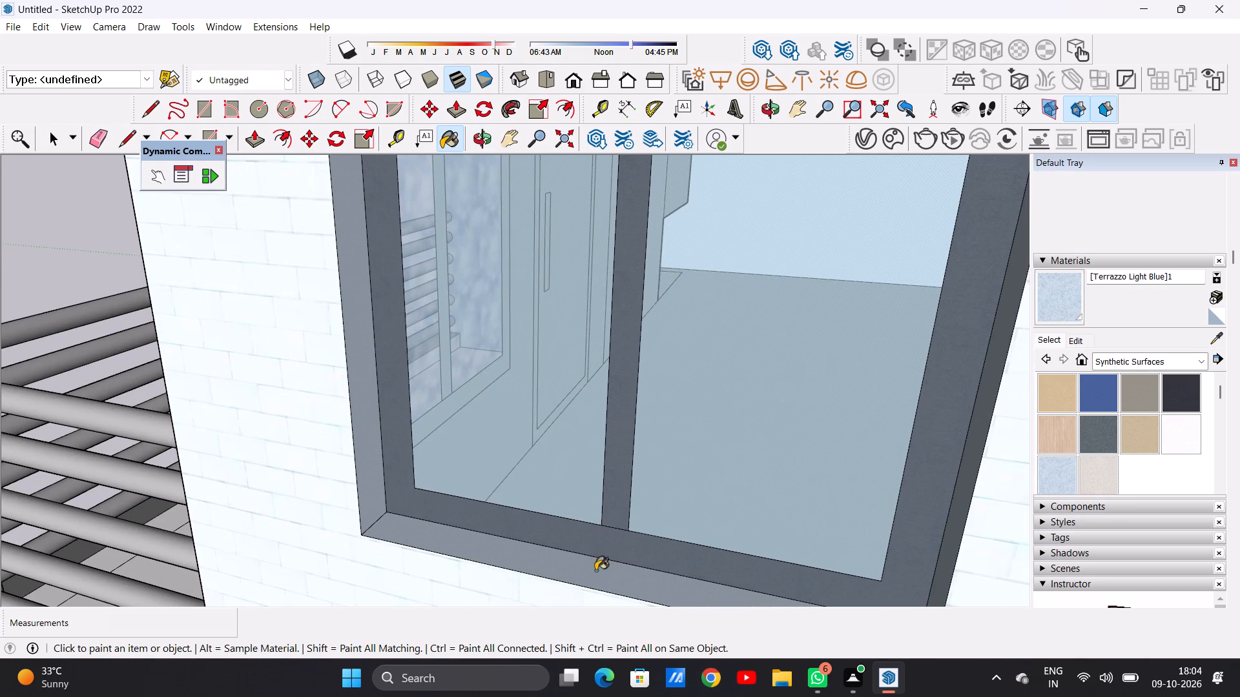
{"action": "left_click", "coordinate": [581, 579]}
Examine the villa from the side, the front and above, including the entrance, porch, yard paving and balconies.
{"action": "scroll", "coordinate": [628, 503], "scroll_direction": "down", "scroll_amount": 20}
{"action": "scroll", "coordinate": [628, 503], "scroll_direction": "down", "scroll_amount": 7}
{"action": "middle_click_drag", "start_coordinate": [535, 419], "coordinate": [640, 419]}
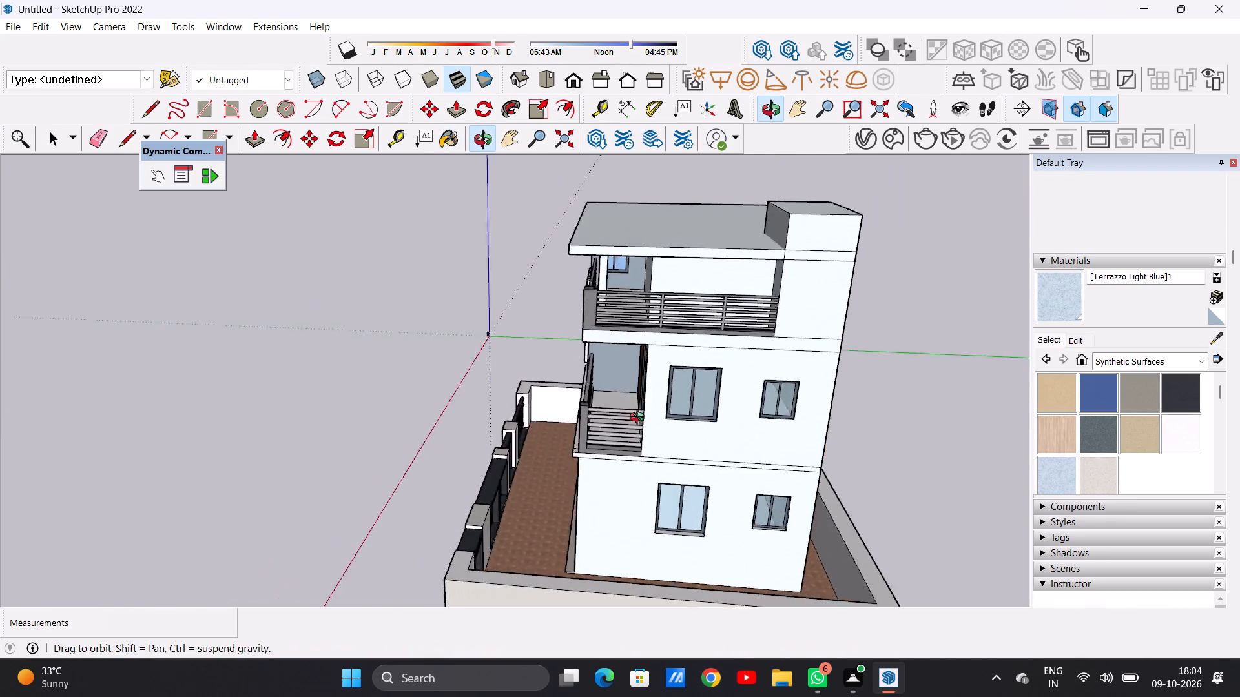
{"action": "middle_click_drag", "start_coordinate": [640, 419], "coordinate": [914, 407]}
{"action": "middle_click_drag", "start_coordinate": [535, 447], "coordinate": [672, 399]}
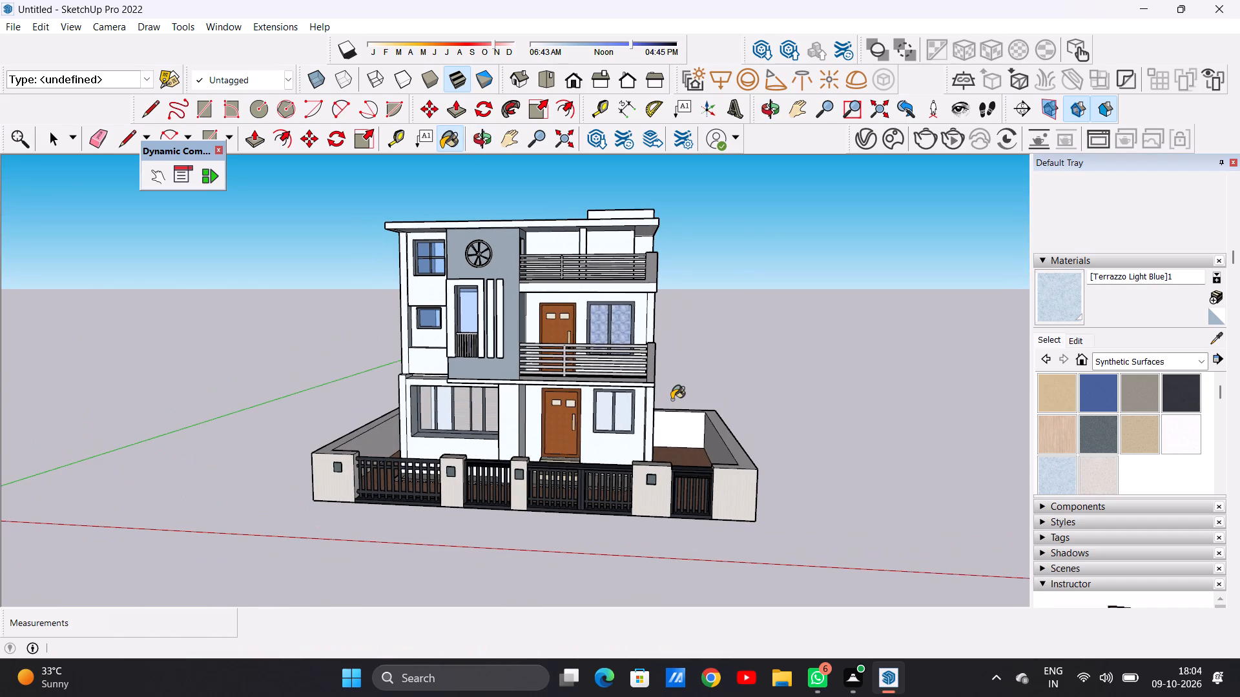
{"action": "key", "text": "space"}
{"action": "scroll", "coordinate": [638, 395], "scroll_direction": "up", "scroll_amount": 2}
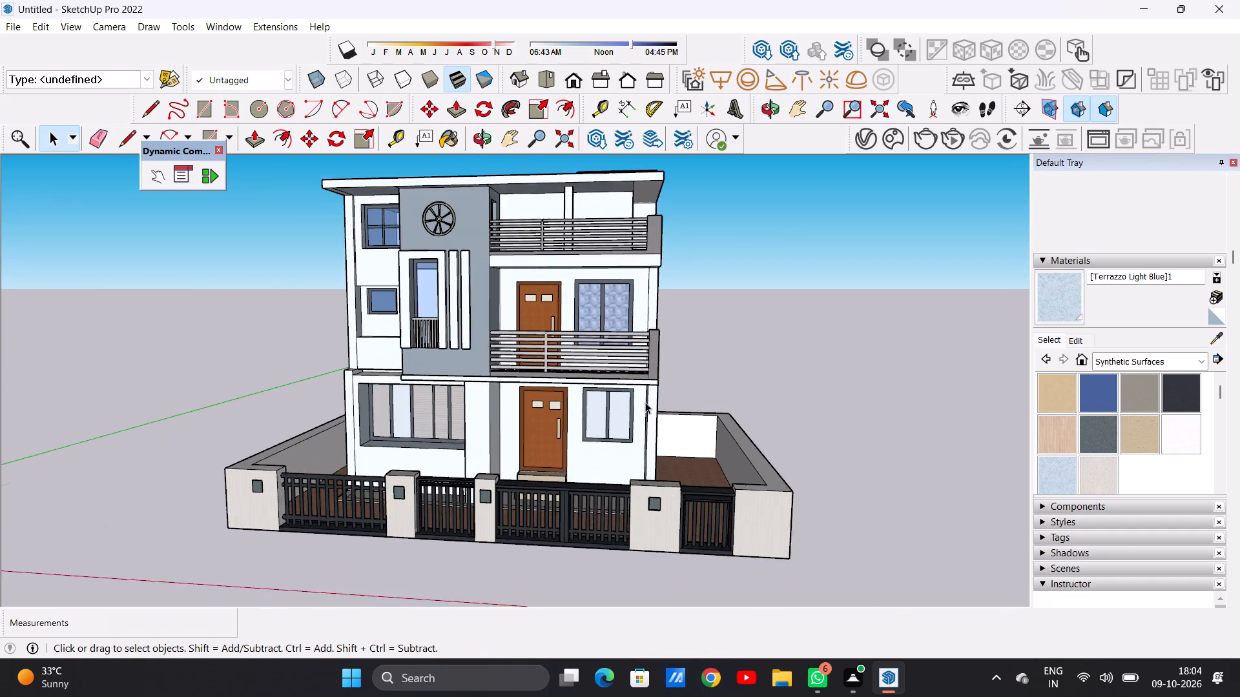
{"action": "scroll", "coordinate": [645, 402], "scroll_direction": "up", "scroll_amount": 1}
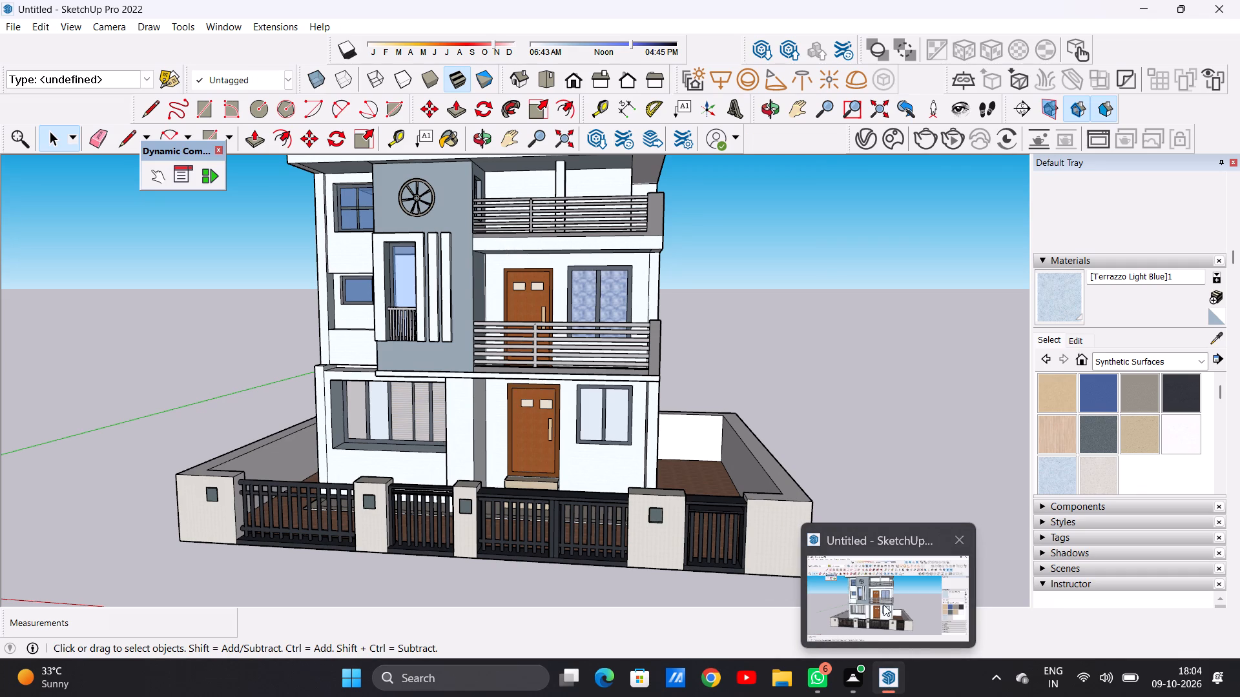
{"action": "left_click", "coordinate": [878, 600]}
{"action": "scroll", "coordinate": [667, 510], "scroll_direction": "up", "scroll_amount": 7}
{"action": "middle_click_drag", "start_coordinate": [631, 498], "coordinate": [639, 552]}
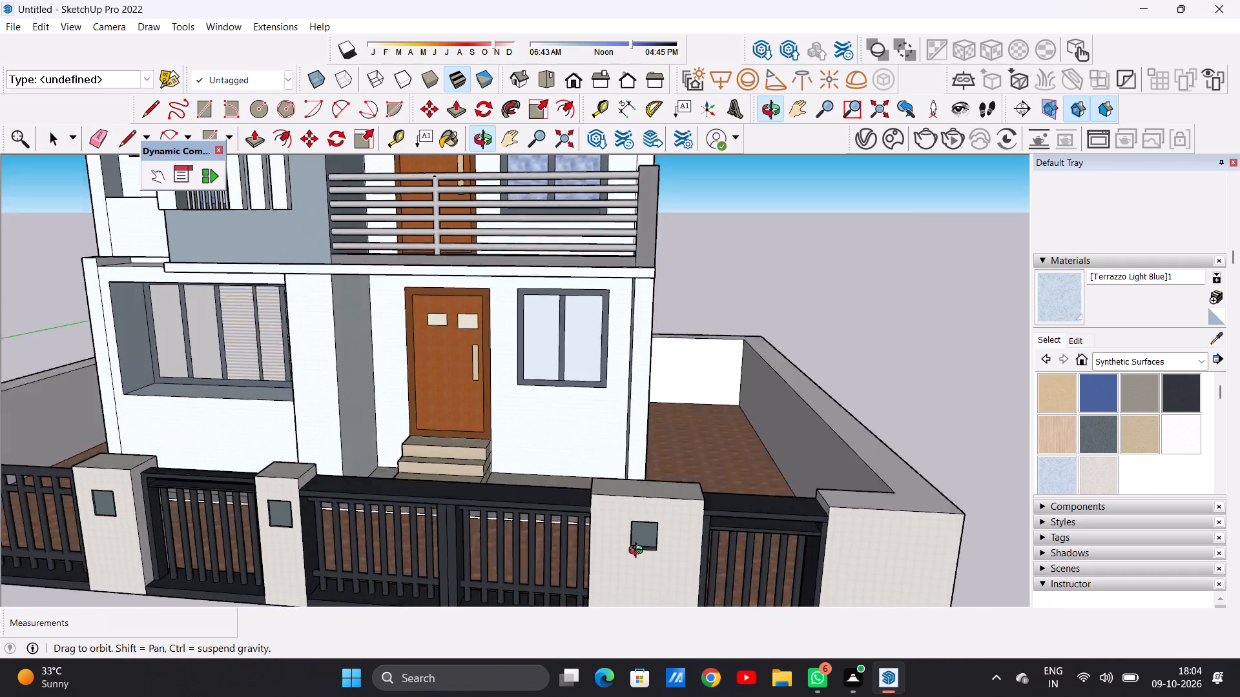
{"action": "middle_click_drag", "start_coordinate": [639, 552], "coordinate": [669, 564]}
{"action": "scroll", "coordinate": [658, 552], "scroll_direction": "down", "scroll_amount": 12}
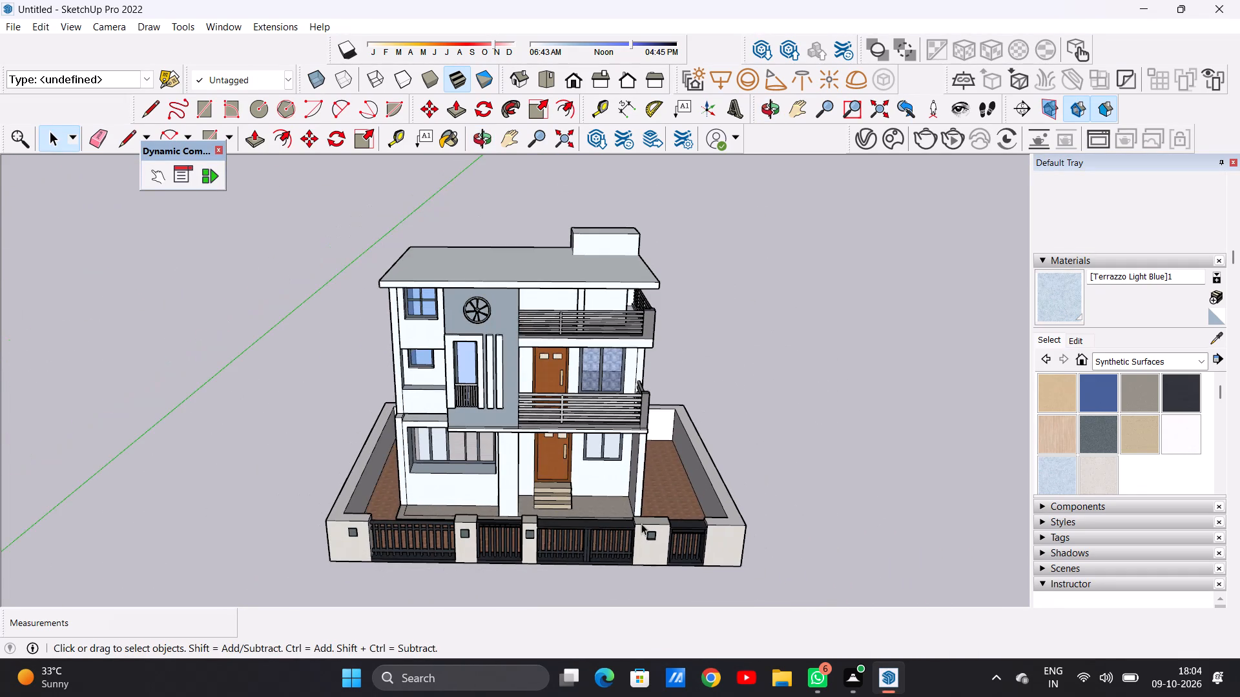
{"action": "middle_click_drag", "start_coordinate": [677, 516], "coordinate": [674, 599]}
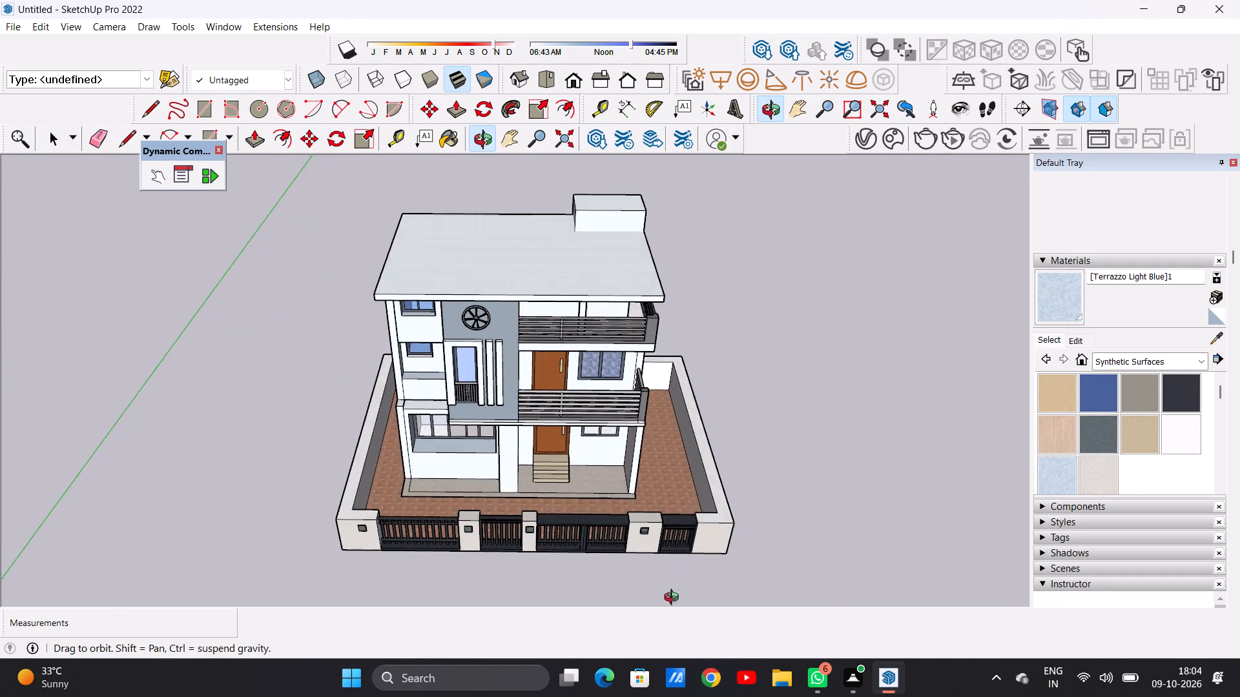
{"action": "middle_click_drag", "start_coordinate": [674, 599], "coordinate": [642, 620]}
{"action": "scroll", "coordinate": [671, 475], "scroll_direction": "up", "scroll_amount": 7}
{"action": "middle_click_drag", "start_coordinate": [528, 423], "coordinate": [539, 487]}
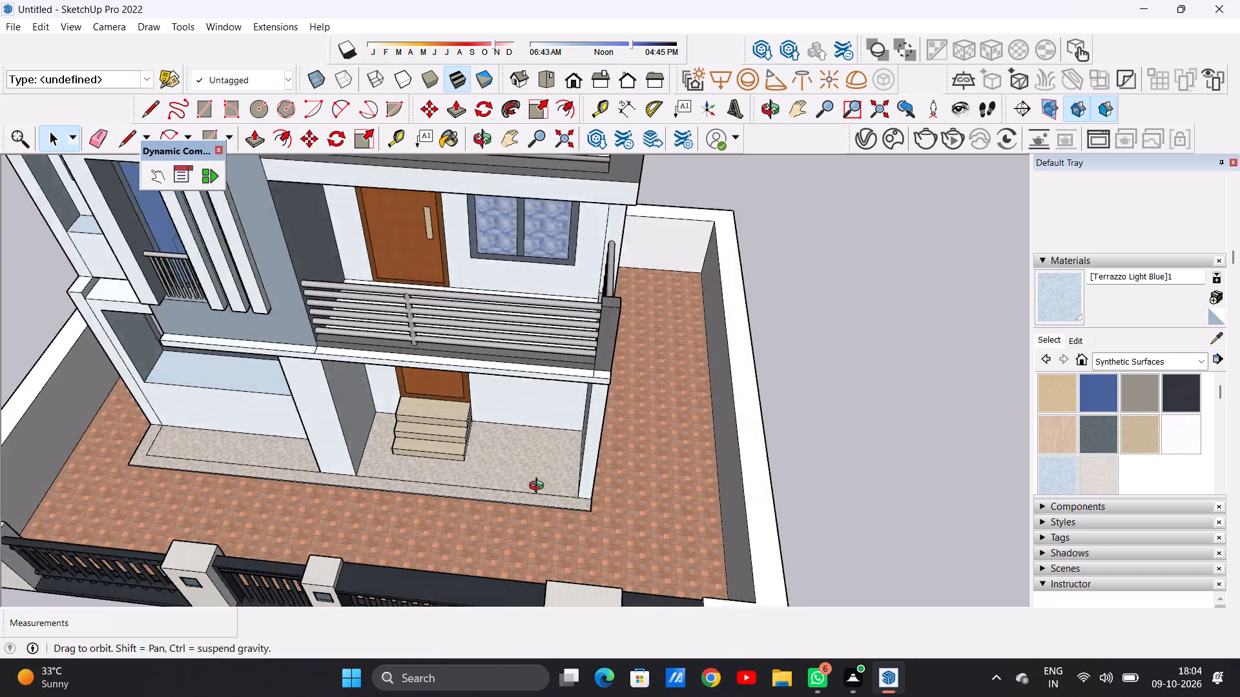
{"action": "middle_click_drag", "start_coordinate": [539, 487], "coordinate": [541, 568]}
Paint the middle storey's front balcony floor with Carpet Diamond Olive from the carpet and fabrics materials.
{"action": "scroll", "coordinate": [541, 568], "scroll_direction": "up", "scroll_amount": 1}
{"action": "scroll", "coordinate": [541, 496], "scroll_direction": "down", "scroll_amount": 5}
{"action": "scroll", "coordinate": [532, 441], "scroll_direction": "up", "scroll_amount": 2}
{"action": "scroll", "coordinate": [548, 365], "scroll_direction": "up", "scroll_amount": 1}
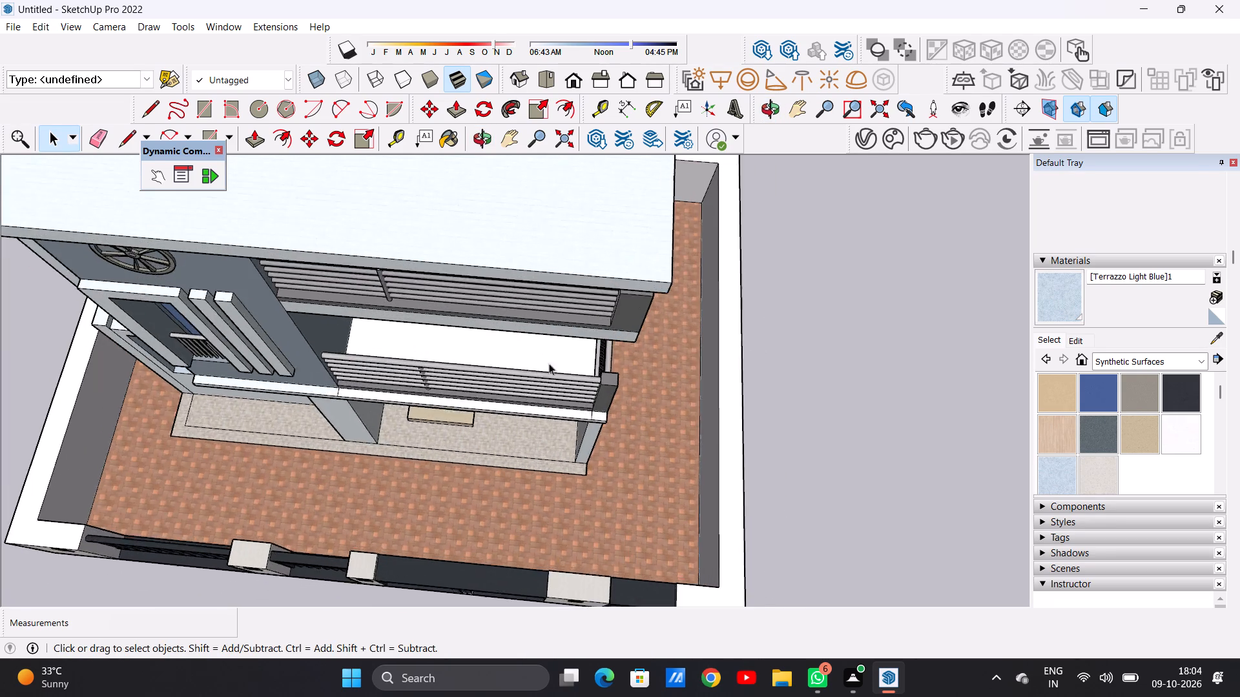
{"action": "scroll", "coordinate": [549, 363], "scroll_direction": "up", "scroll_amount": 10}
{"action": "middle_click_drag", "start_coordinate": [568, 403], "coordinate": [563, 390]}
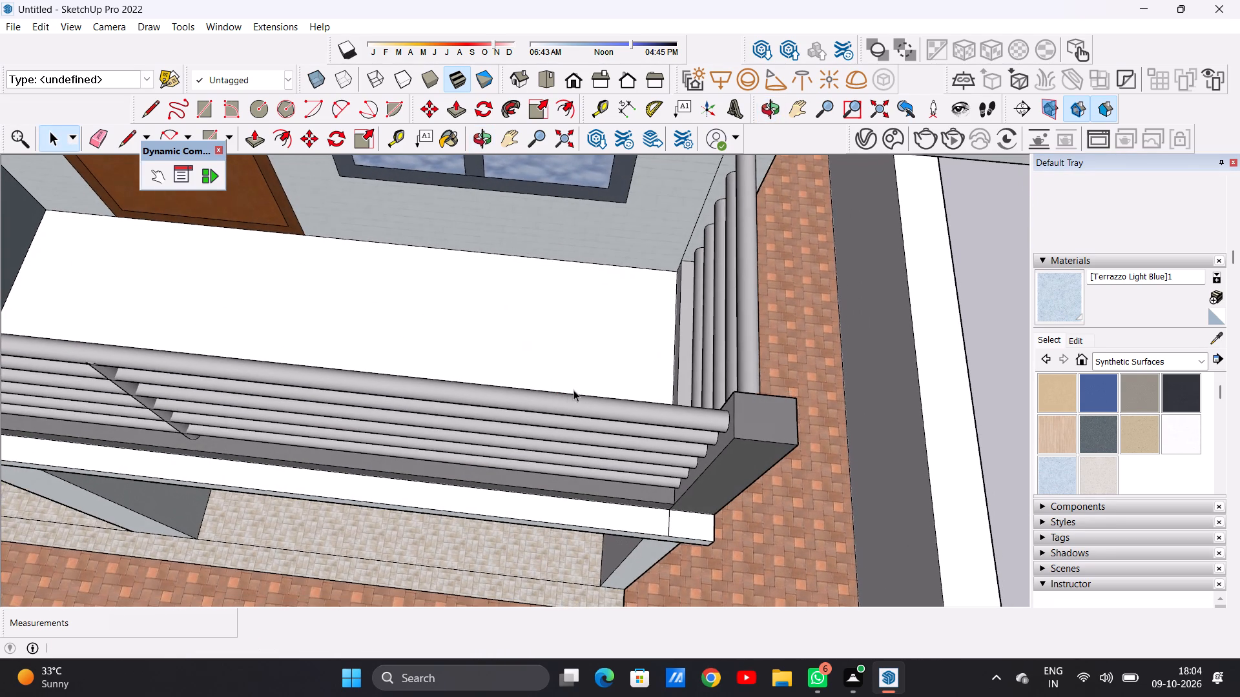
{"action": "left_click", "coordinate": [1197, 362]}
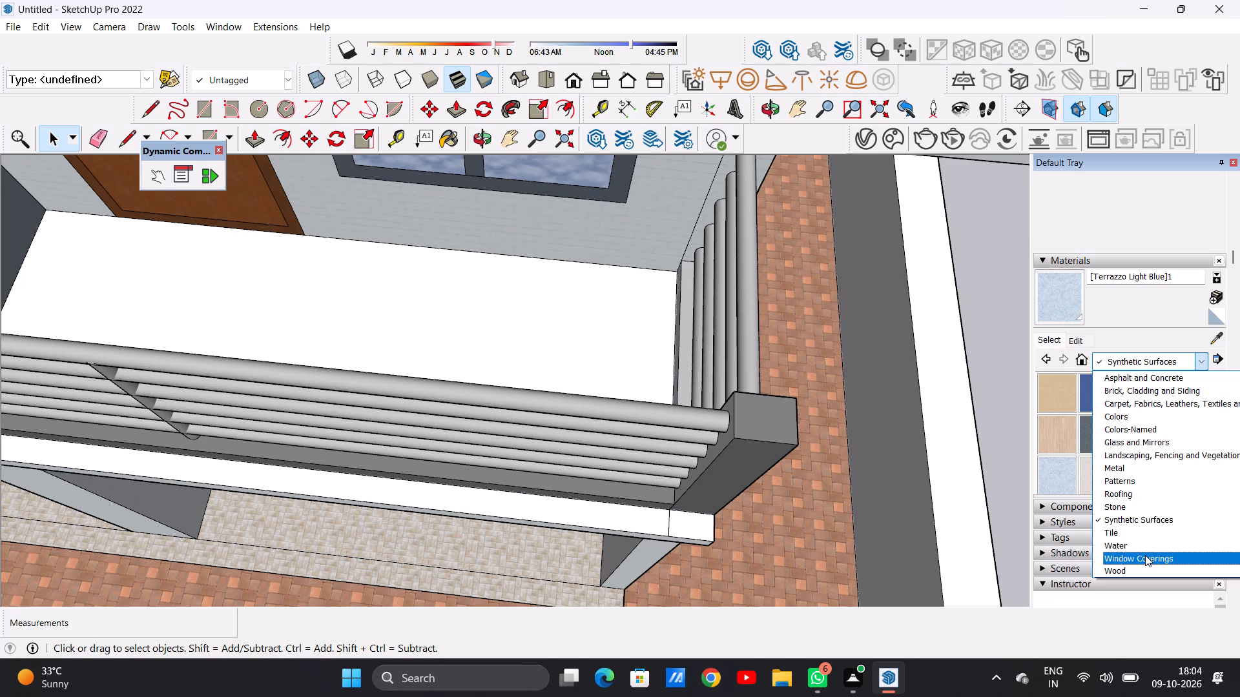
{"action": "left_click", "coordinate": [1164, 450]}
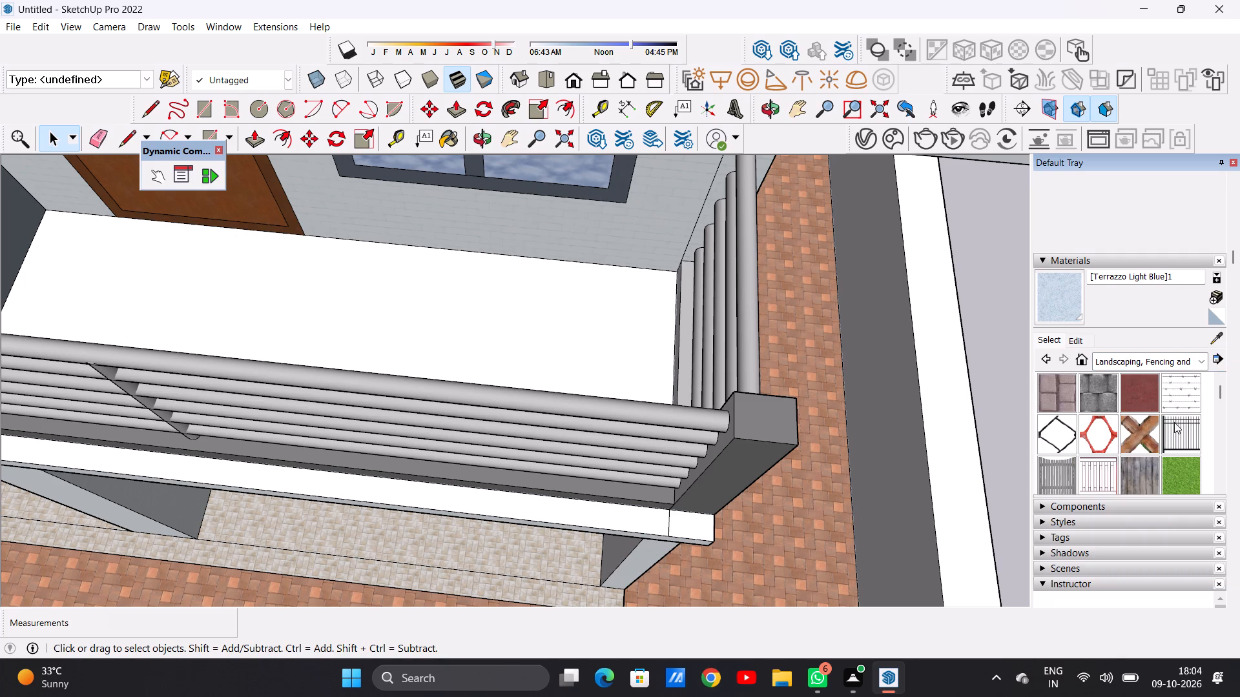
{"action": "left_click", "coordinate": [1201, 361]}
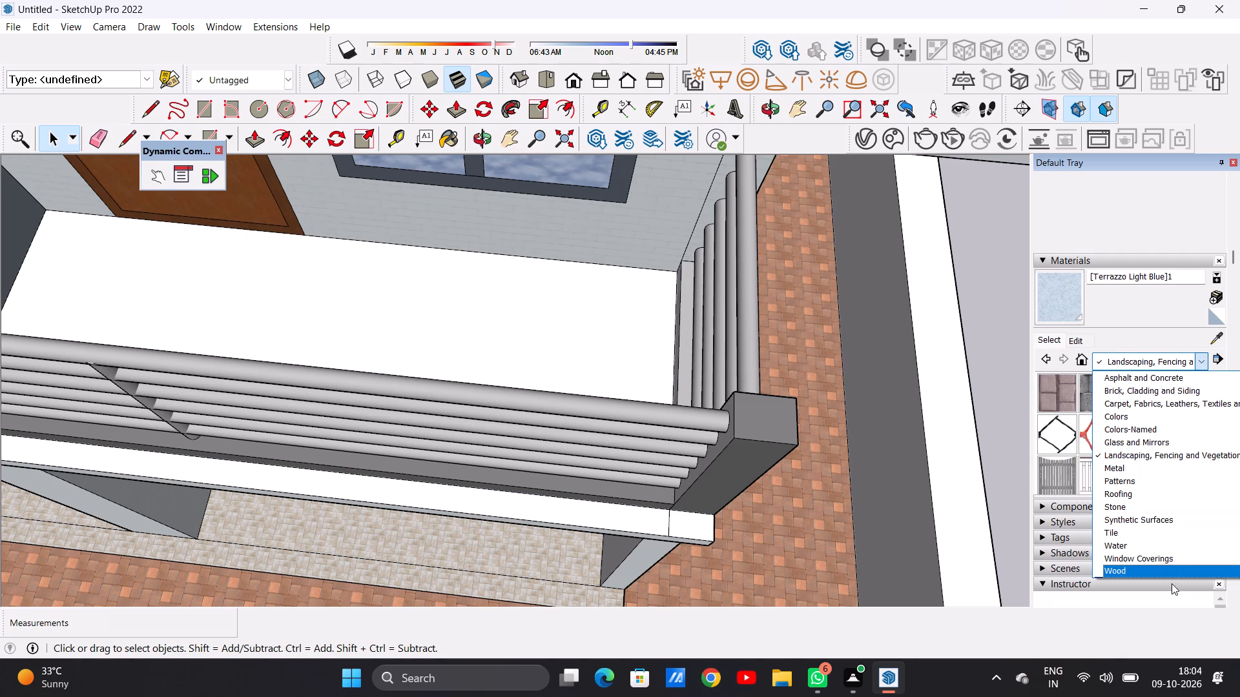
{"action": "left_click", "coordinate": [1152, 403]}
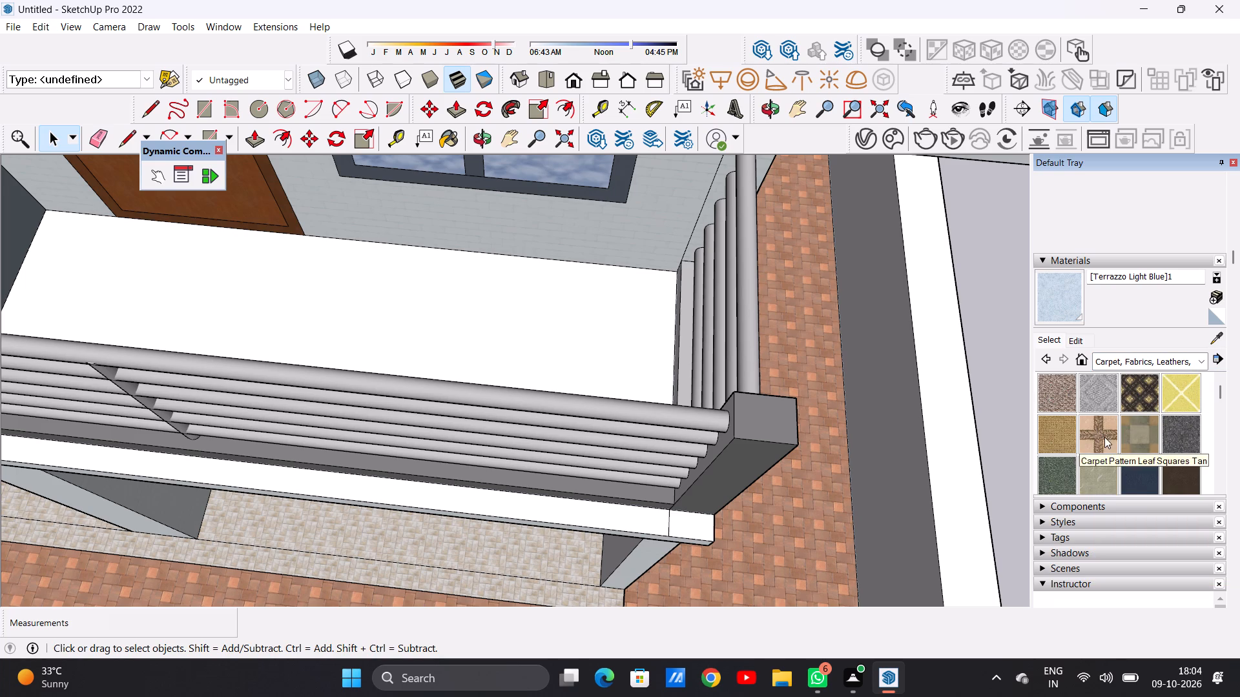
{"action": "left_click", "coordinate": [1137, 394]}
{"action": "scroll", "coordinate": [652, 344], "scroll_direction": "up", "scroll_amount": 5}
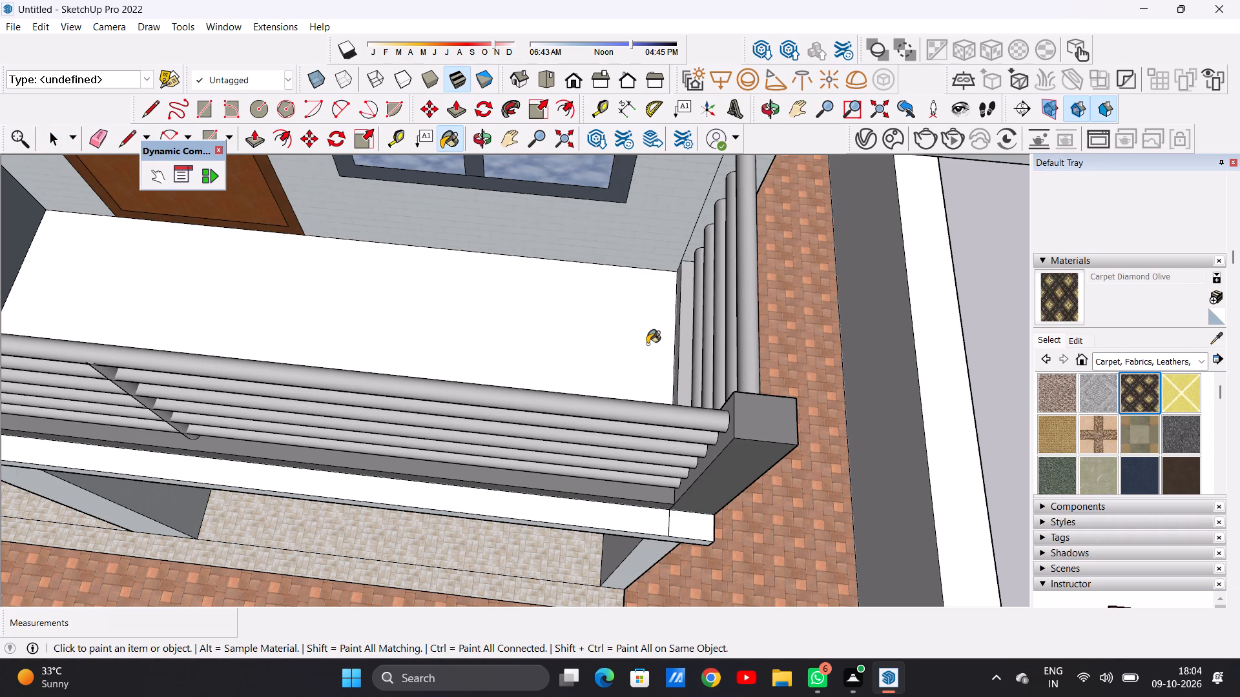
{"action": "left_click", "coordinate": [552, 345]}
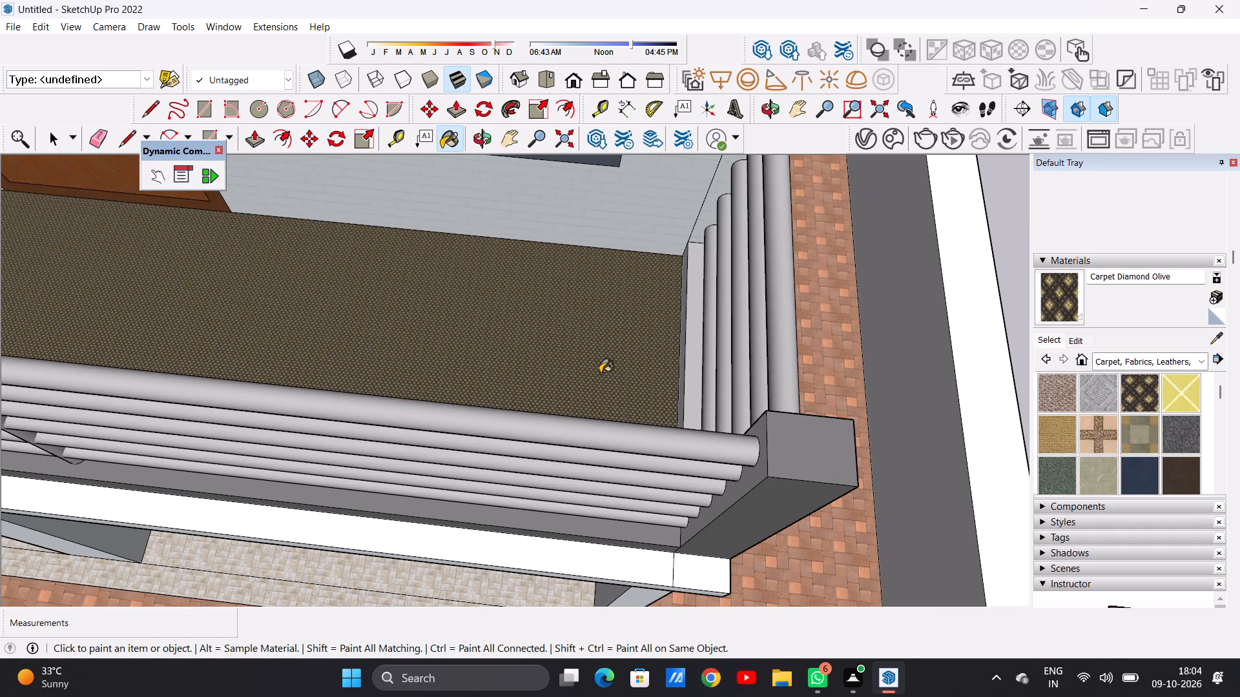
Set the Carpet Diamond Olive texture width to 5' to enlarge the pattern on the balcony floor.
{"action": "scroll", "coordinate": [605, 376], "scroll_direction": "up", "scroll_amount": 11}
{"action": "scroll", "coordinate": [615, 387], "scroll_direction": "down", "scroll_amount": 1}
{"action": "scroll", "coordinate": [615, 387], "scroll_direction": "up", "scroll_amount": 1}
{"action": "scroll", "coordinate": [615, 387], "scroll_direction": "down", "scroll_amount": 17}
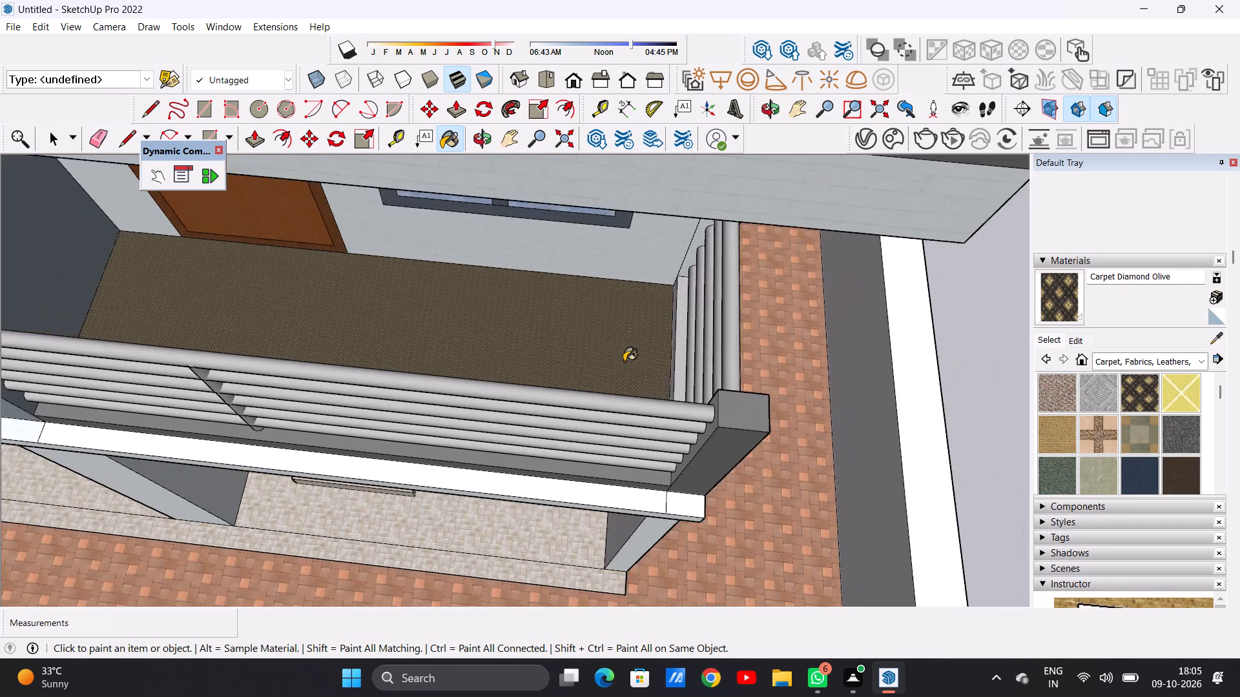
{"action": "scroll", "coordinate": [624, 361], "scroll_direction": "up", "scroll_amount": 6}
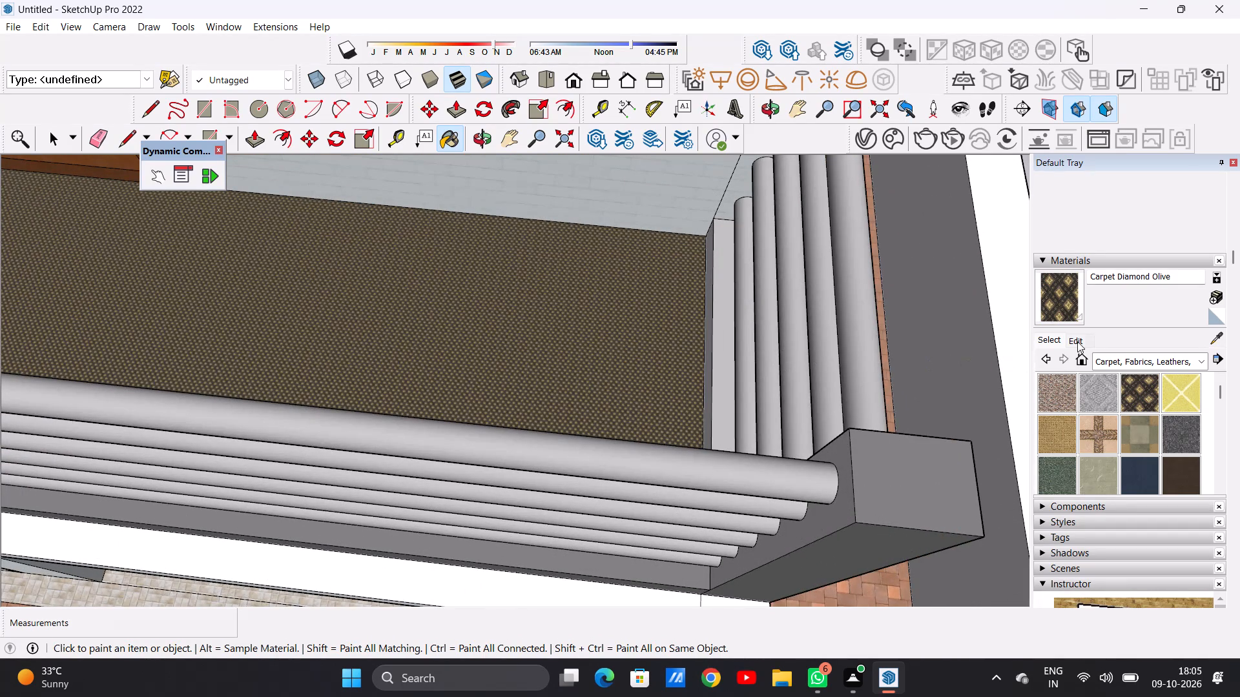
{"action": "left_click", "coordinate": [1077, 341]}
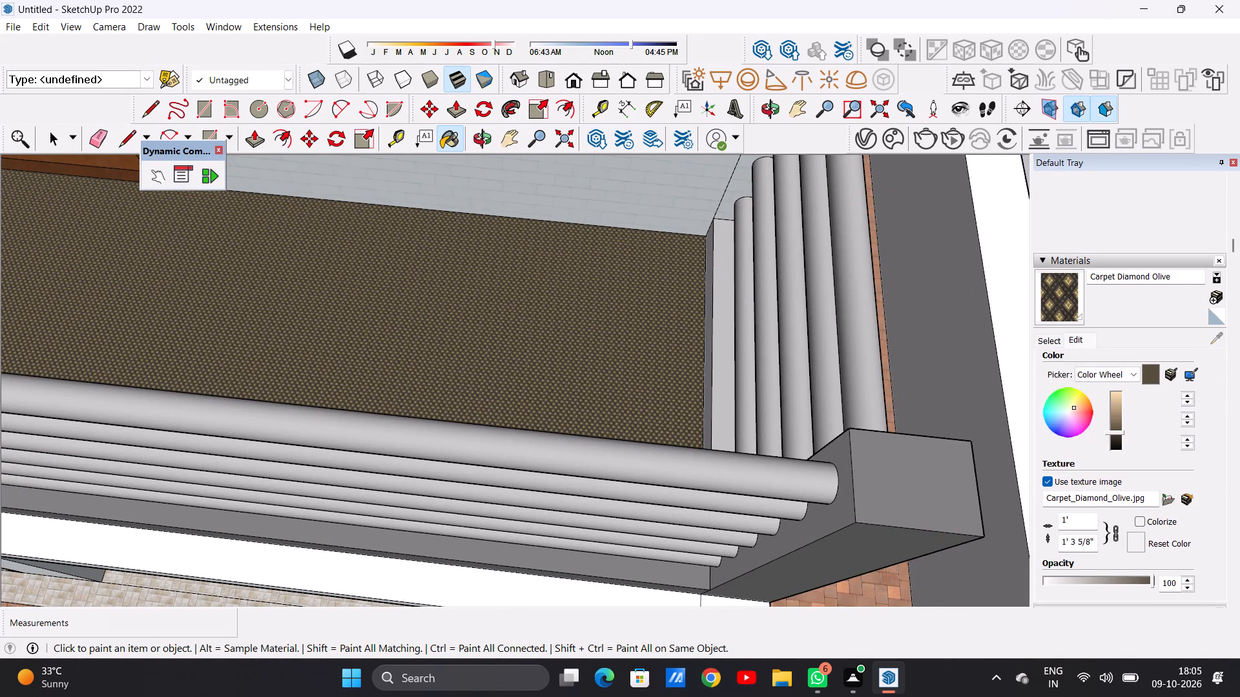
{"action": "left_click", "coordinate": [1077, 518]}
{"action": "key", "text": "BackSpace"}
{"action": "key", "text": "BackSpace"}
{"action": "key", "text": "BackSpace"}
{"action": "key", "text": "BackSpace"}
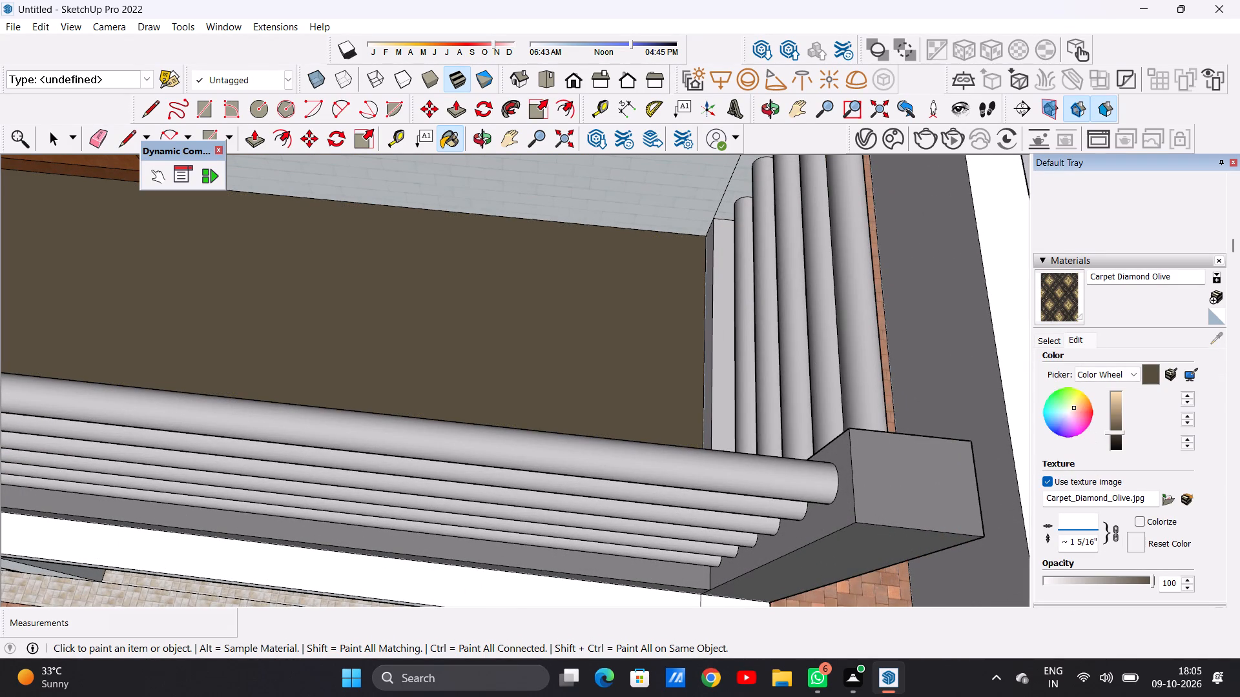
{"action": "type", "text": "5'"}
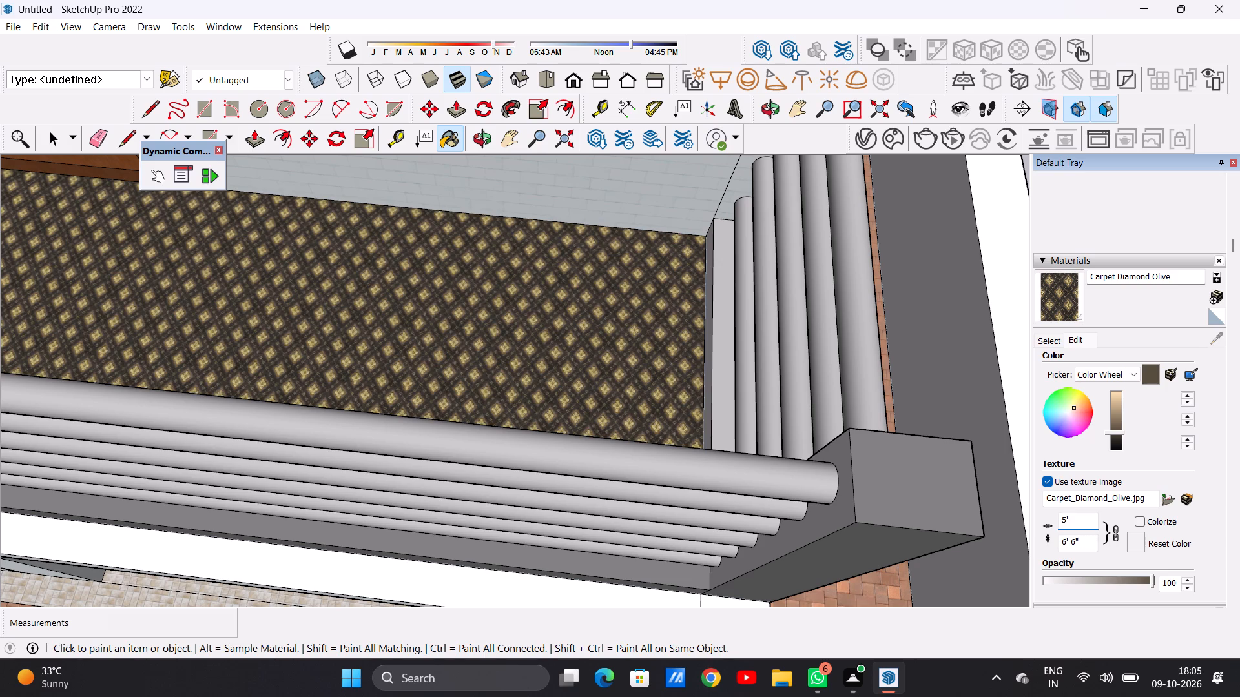
{"action": "key", "text": "Return"}
{"action": "scroll", "coordinate": [617, 359], "scroll_direction": "down", "scroll_amount": 12}
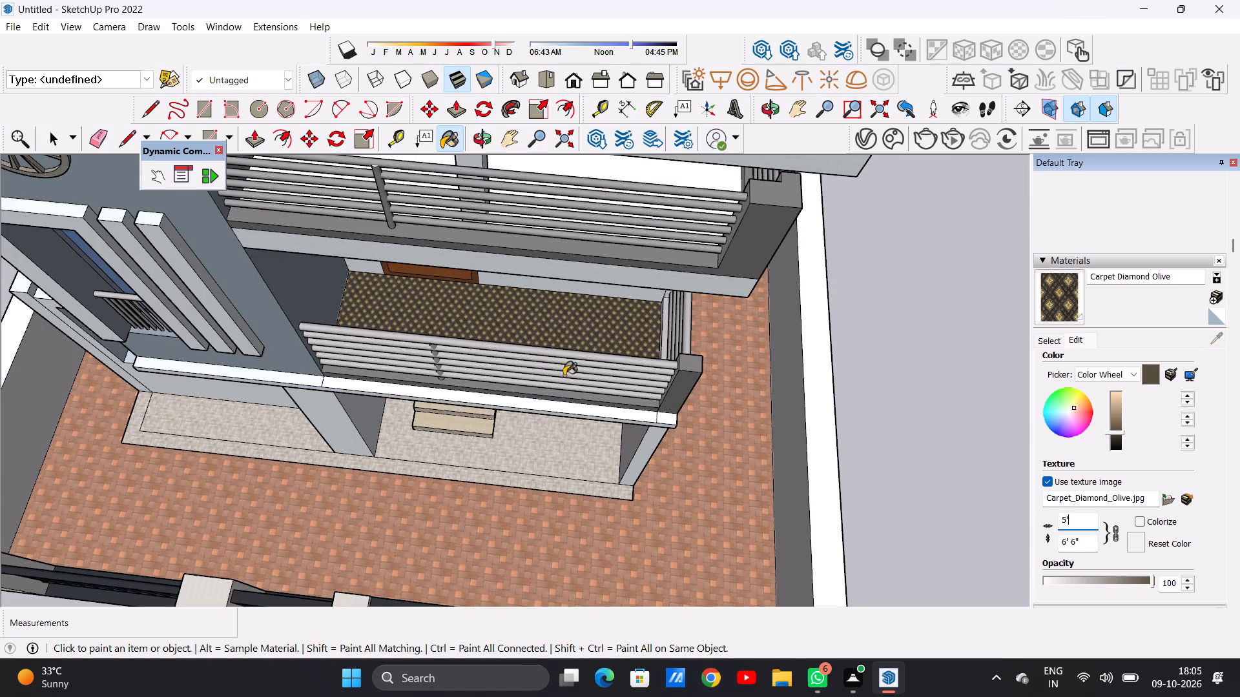
Examine the middle storey's carpeted balcony floor up close and the villa's front facade from several angles.
{"action": "middle_click_drag", "start_coordinate": [553, 376], "coordinate": [579, 214]}
{"action": "middle_click_drag", "start_coordinate": [538, 345], "coordinate": [556, 234]}
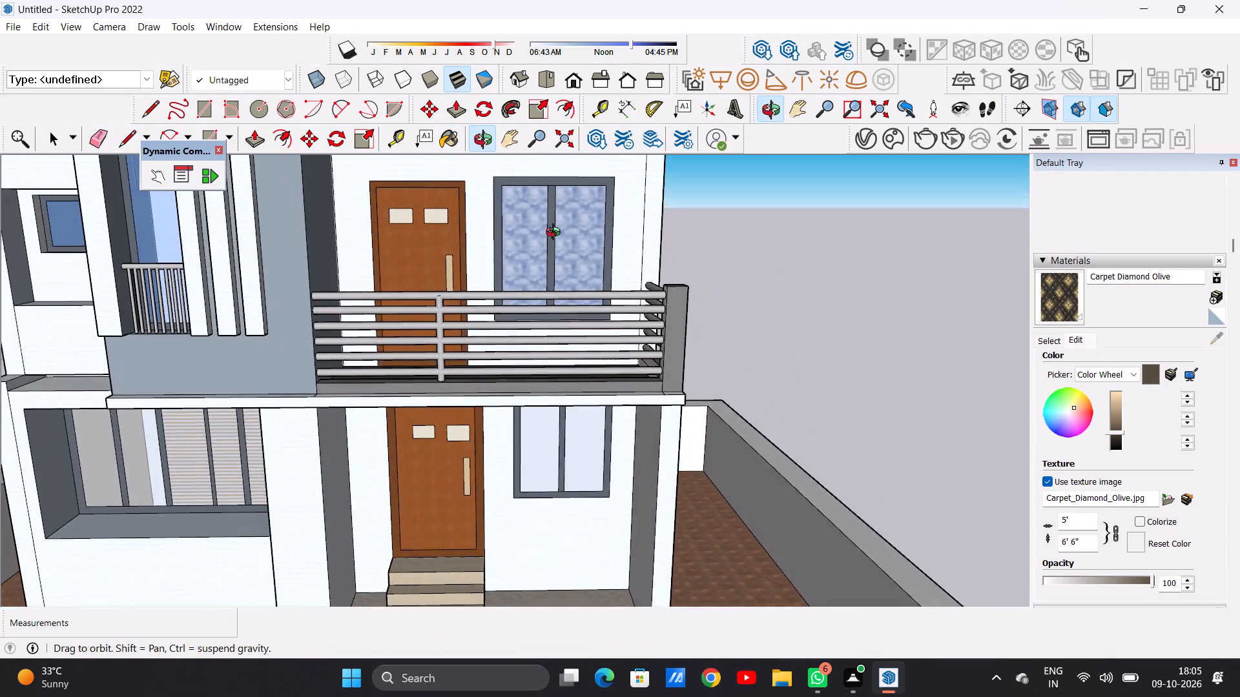
{"action": "middle_click_drag", "start_coordinate": [556, 234], "coordinate": [521, 521]}
{"action": "scroll", "coordinate": [557, 387], "scroll_direction": "up", "scroll_amount": 7}
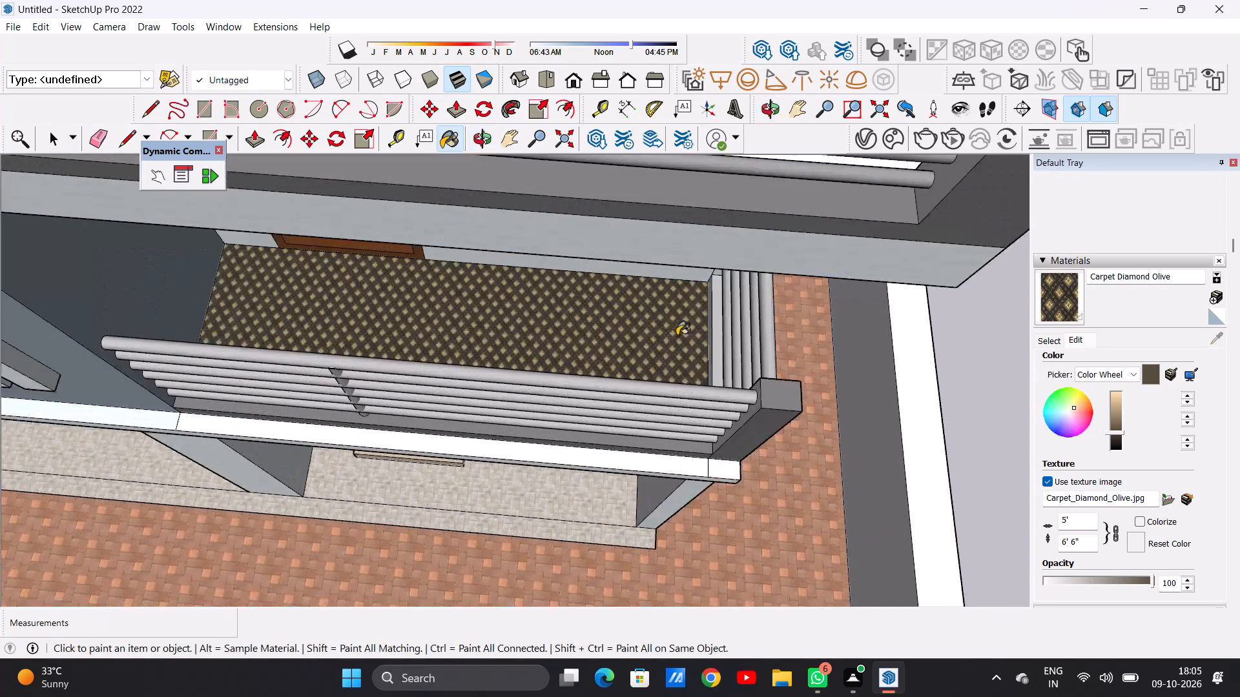
{"action": "scroll", "coordinate": [677, 336], "scroll_direction": "up", "scroll_amount": 15}
{"action": "scroll", "coordinate": [590, 361], "scroll_direction": "down", "scroll_amount": 19}
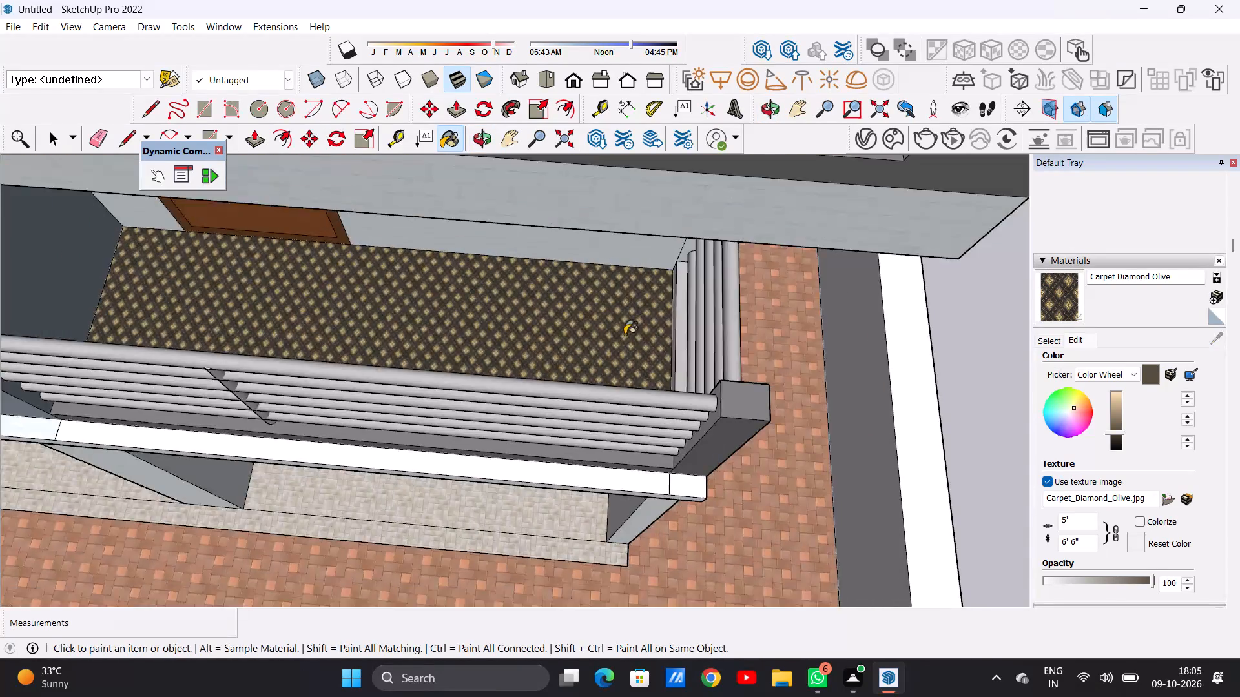
{"action": "scroll", "coordinate": [625, 334], "scroll_direction": "down", "scroll_amount": 17}
{"action": "middle_click_drag", "start_coordinate": [553, 385], "coordinate": [540, 203]}
{"action": "scroll", "coordinate": [553, 383], "scroll_direction": "up", "scroll_amount": 1}
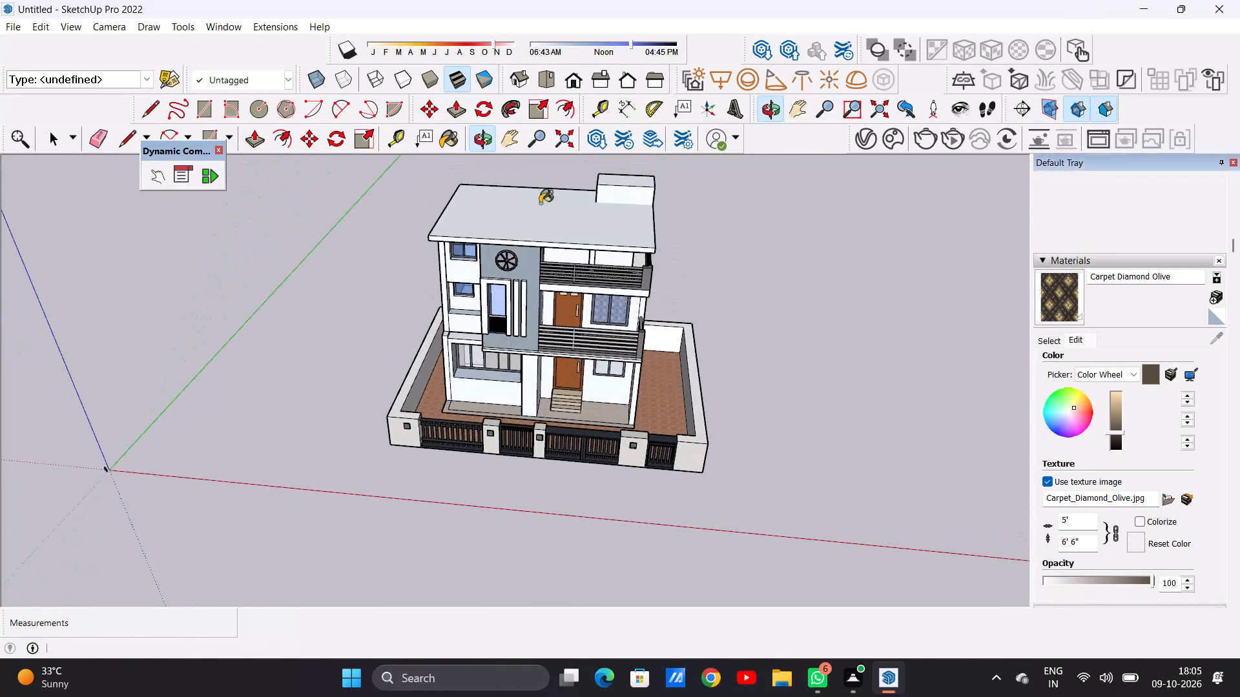
{"action": "scroll", "coordinate": [513, 332], "scroll_direction": "up", "scroll_amount": 14}
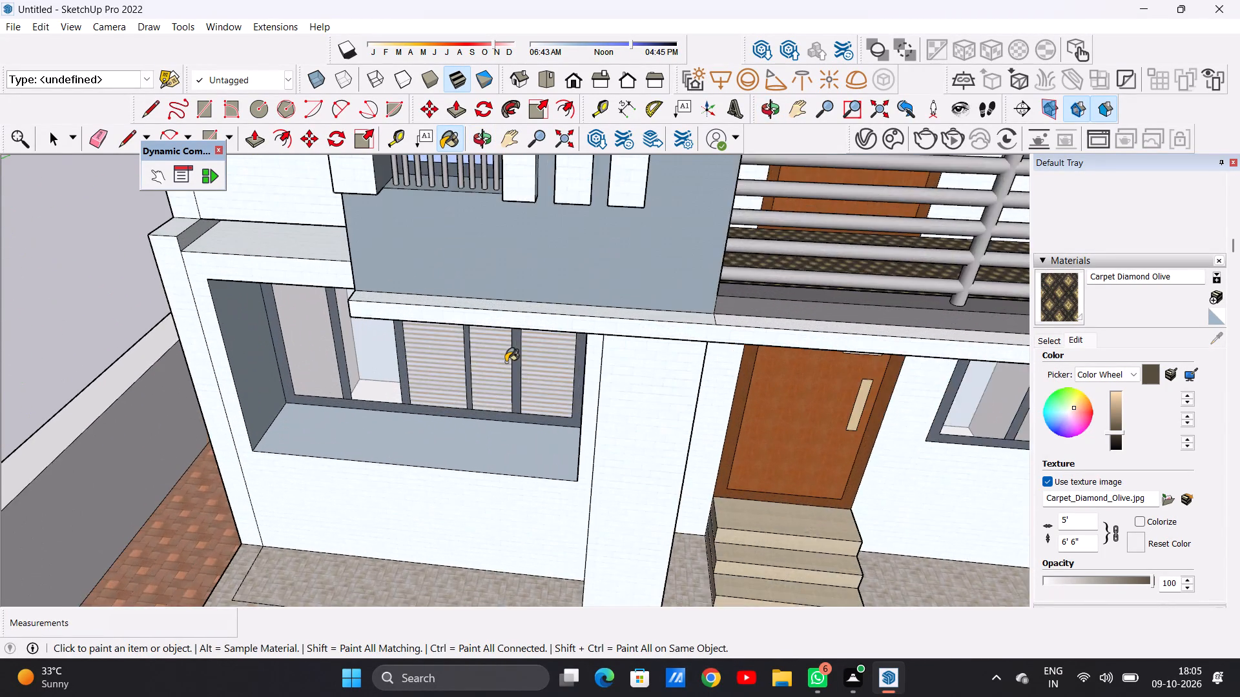
{"action": "scroll", "coordinate": [506, 362], "scroll_direction": "up", "scroll_amount": 2}
{"action": "scroll", "coordinate": [490, 356], "scroll_direction": "down", "scroll_amount": 12}
{"action": "middle_click_drag", "start_coordinate": [636, 298], "coordinate": [577, 320]}
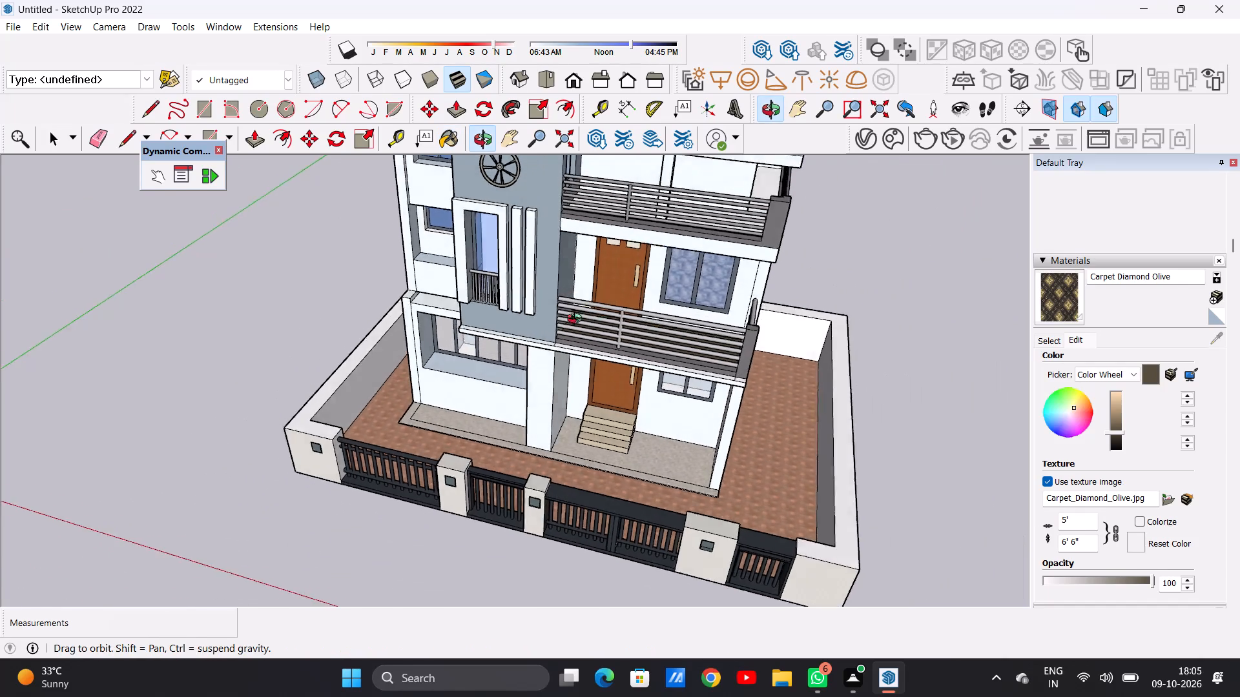
Set the Carpet Diamond Olive texture width to 10' to enlarge the balcony floor pattern further.
{"action": "middle_click_drag", "start_coordinate": [577, 320], "coordinate": [569, 412]}
{"action": "scroll", "coordinate": [742, 315], "scroll_direction": "up", "scroll_amount": 13}
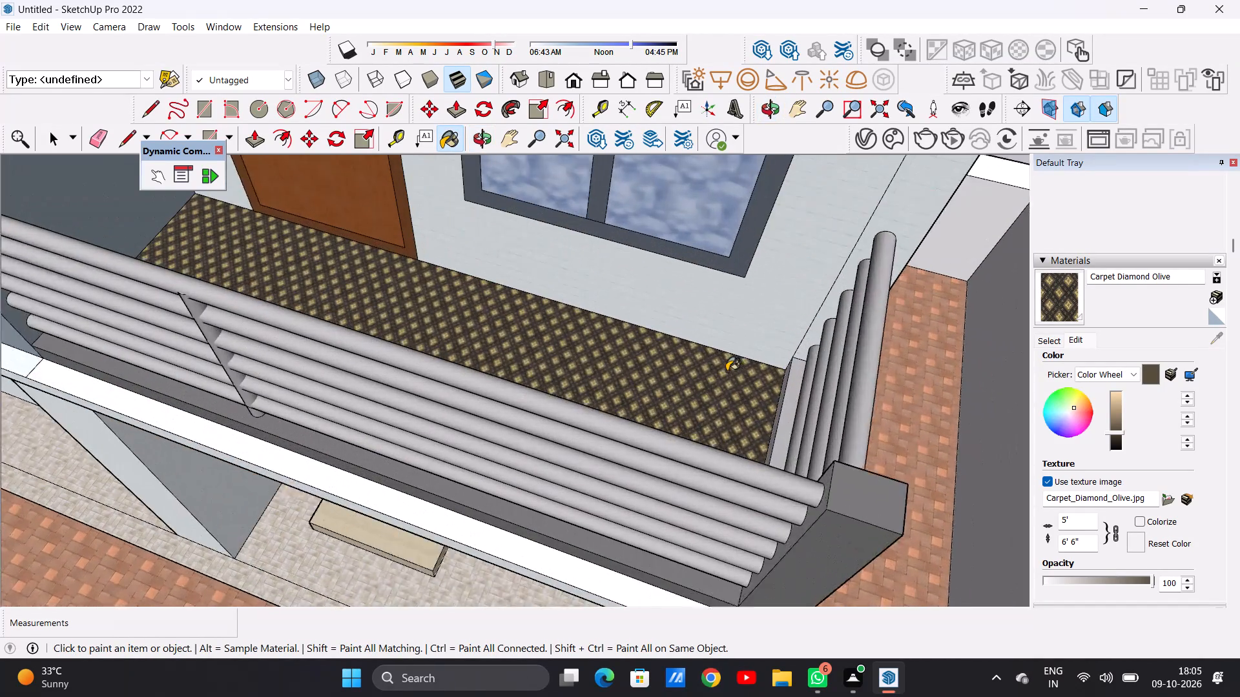
{"action": "scroll", "coordinate": [727, 371], "scroll_direction": "up", "scroll_amount": 9}
{"action": "scroll", "coordinate": [681, 401], "scroll_direction": "down", "scroll_amount": 3}
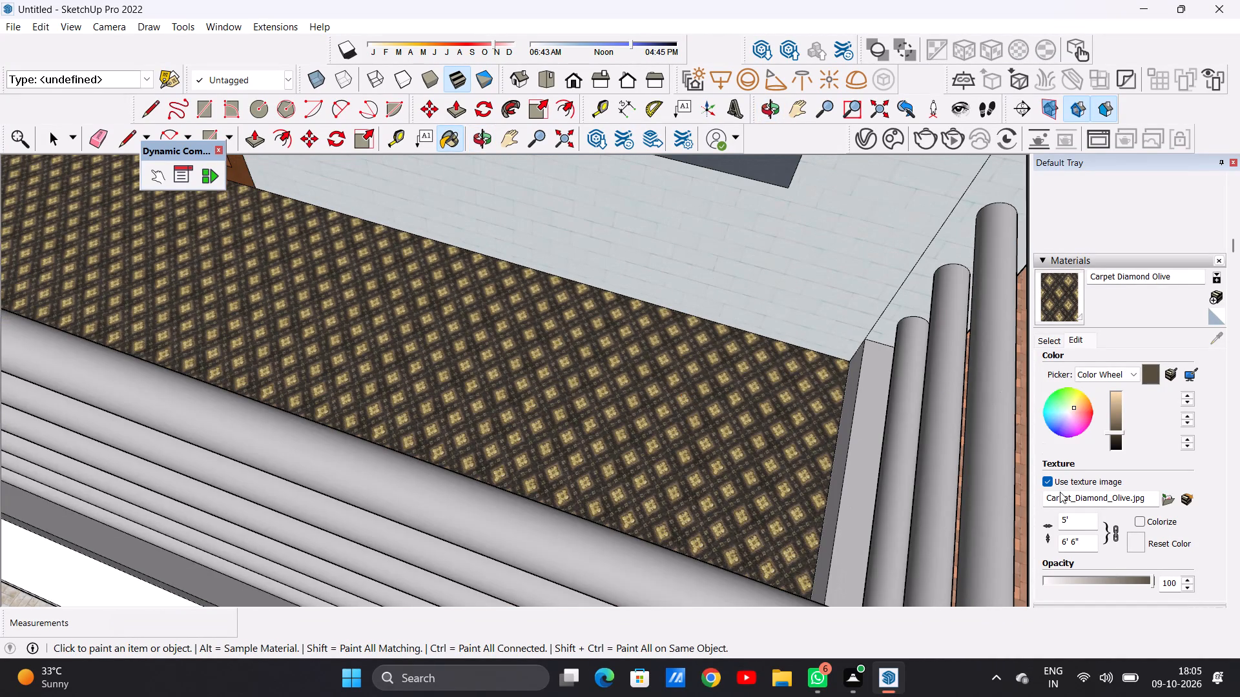
{"action": "left_click", "coordinate": [1075, 523]}
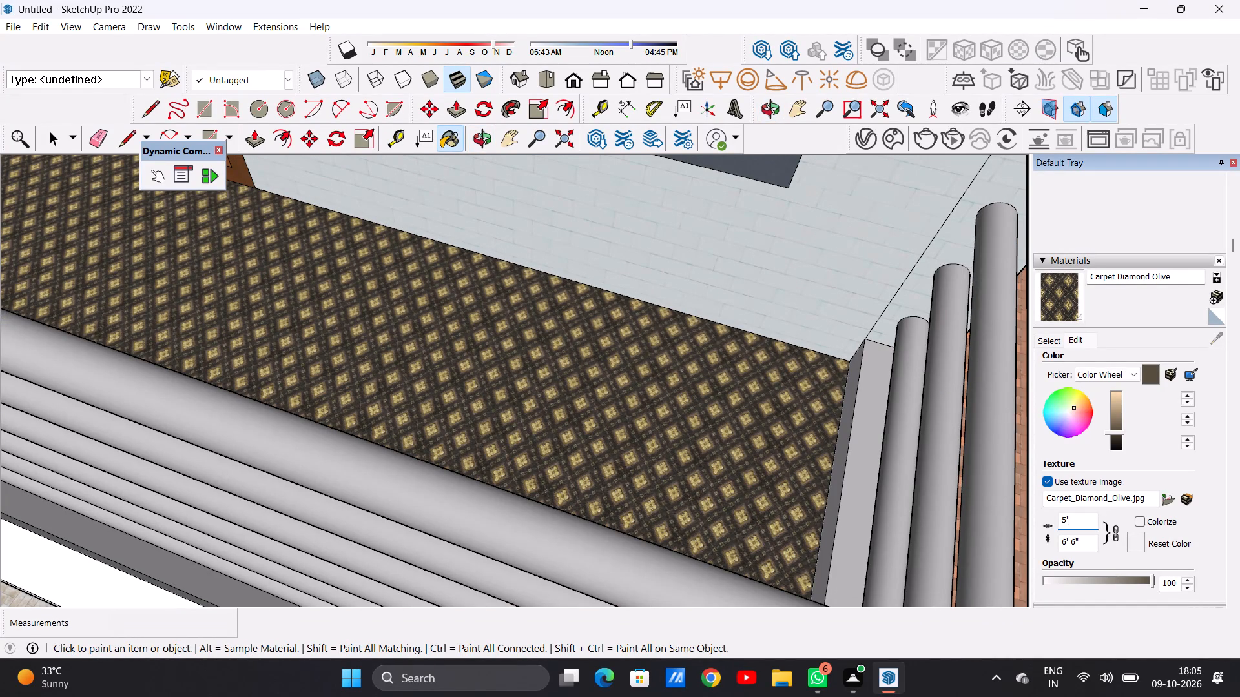
{"action": "key", "text": "BackSpace"}
{"action": "key", "text": "BackSpace"}
{"action": "key", "text": "BackSpace"}
{"action": "type", "text": "10'"}
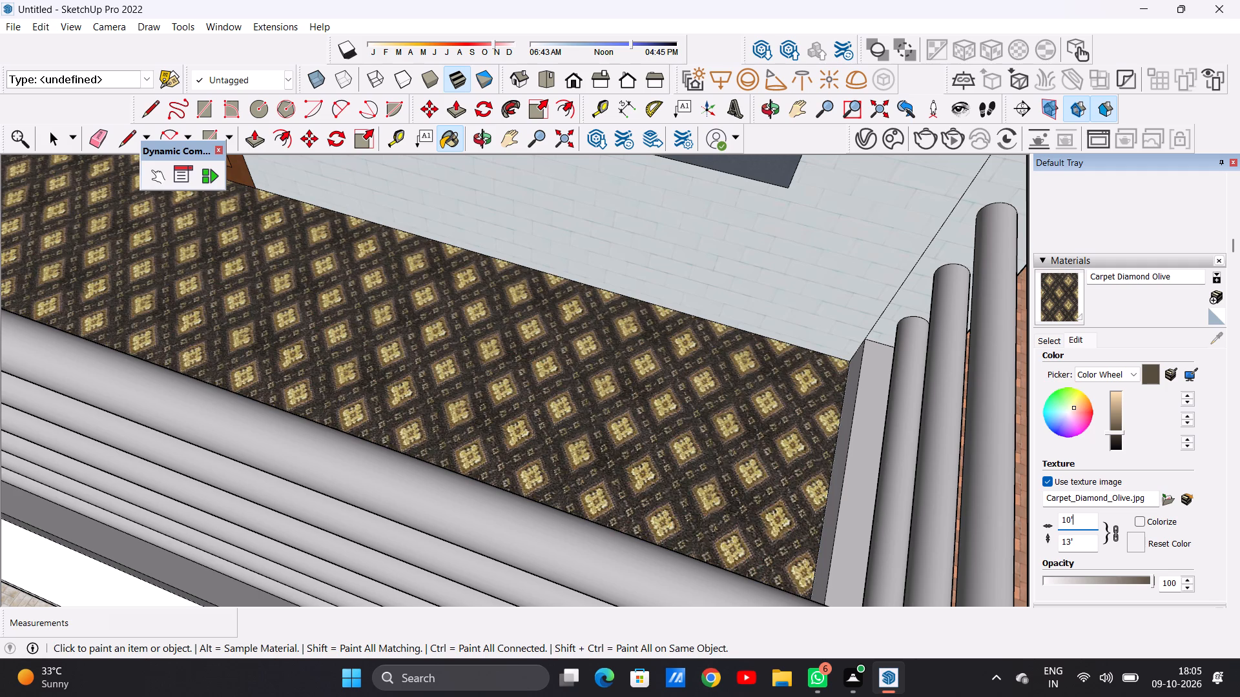
{"action": "key", "text": "Return"}
Examine the enlarged carpet pattern on the middle balcony floor, both up close and from the villa's corner.
{"action": "scroll", "coordinate": [600, 455], "scroll_direction": "down", "scroll_amount": 12}
{"action": "middle_click_drag", "start_coordinate": [641, 432], "coordinate": [649, 378]}
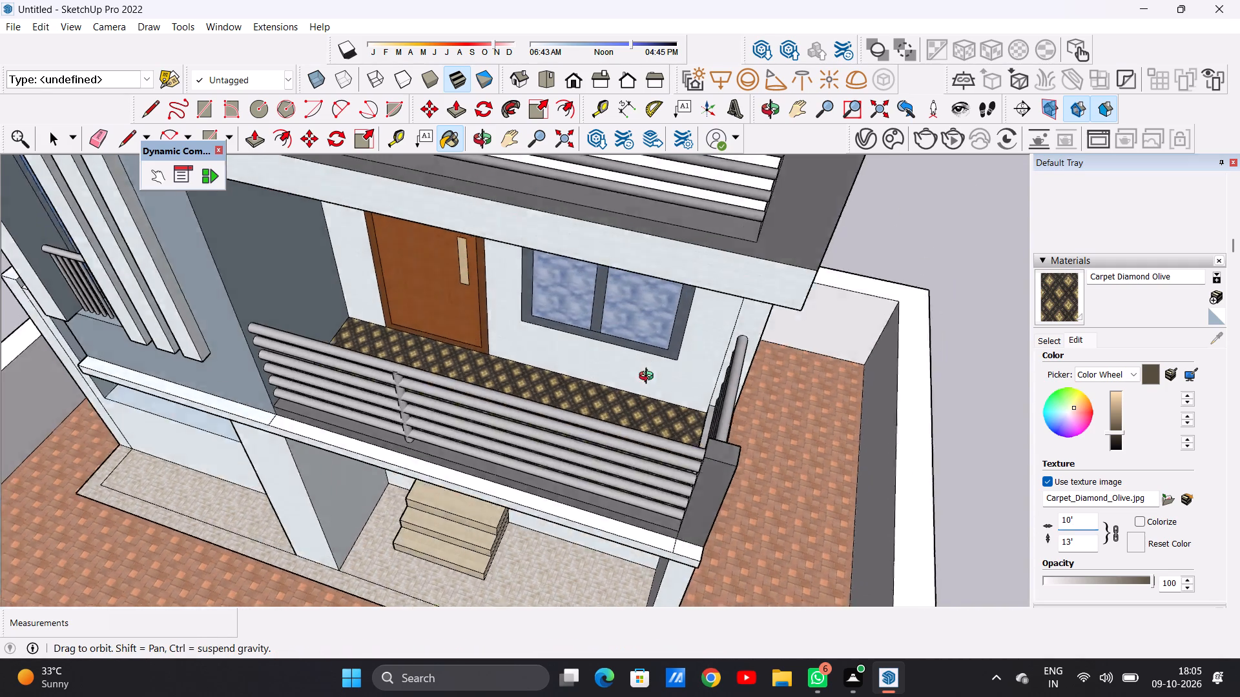
{"action": "middle_click_drag", "start_coordinate": [649, 378], "coordinate": [567, 430]}
{"action": "scroll", "coordinate": [598, 438], "scroll_direction": "up", "scroll_amount": 13}
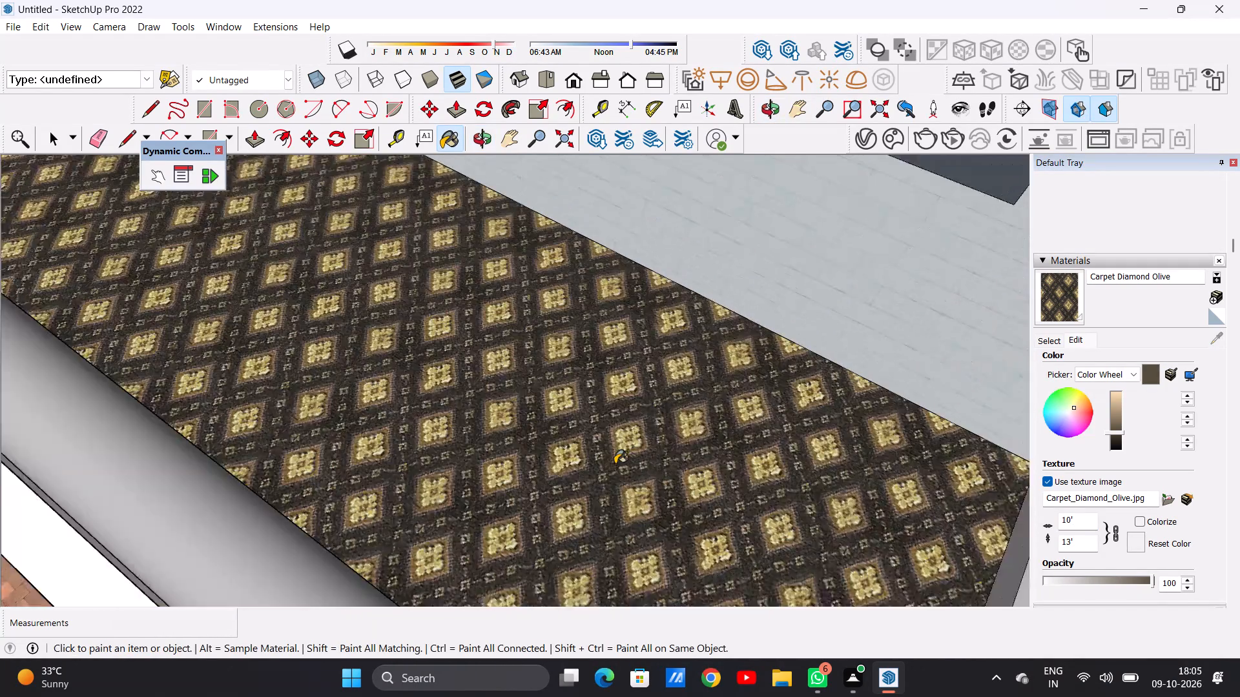
{"action": "scroll", "coordinate": [615, 464], "scroll_direction": "up", "scroll_amount": 1}
{"action": "scroll", "coordinate": [531, 445], "scroll_direction": "down", "scroll_amount": 18}
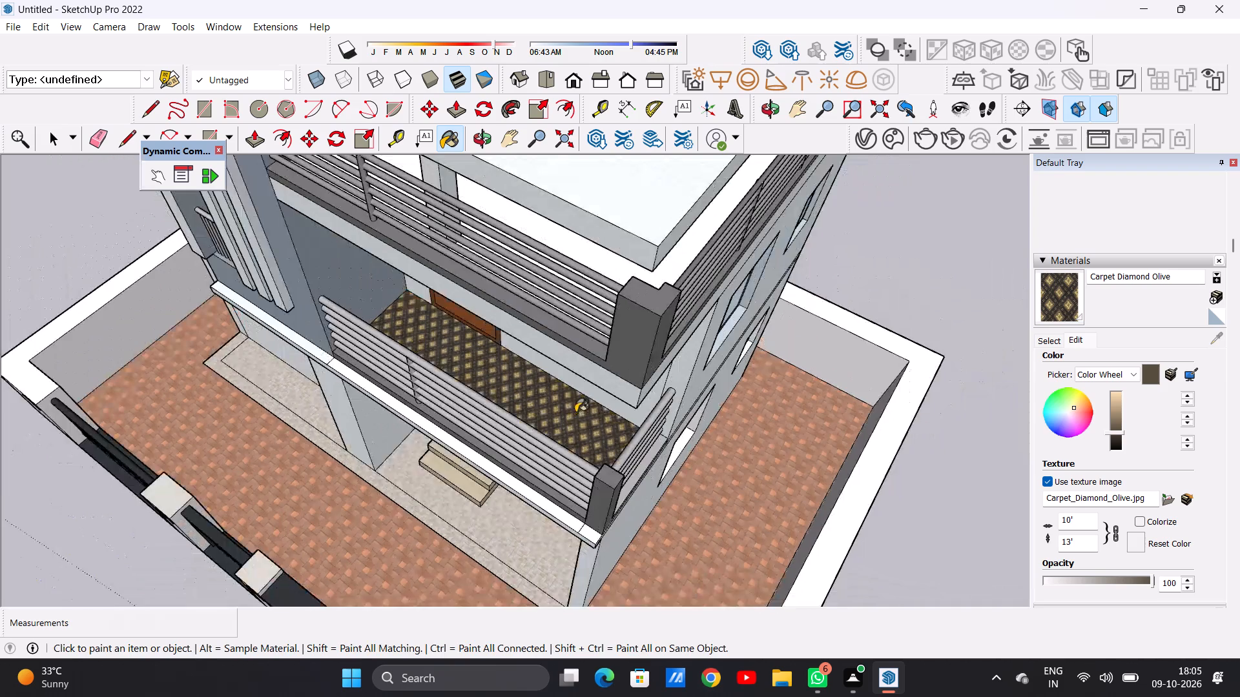
{"action": "middle_click_drag", "start_coordinate": [574, 426], "coordinate": [530, 400]}
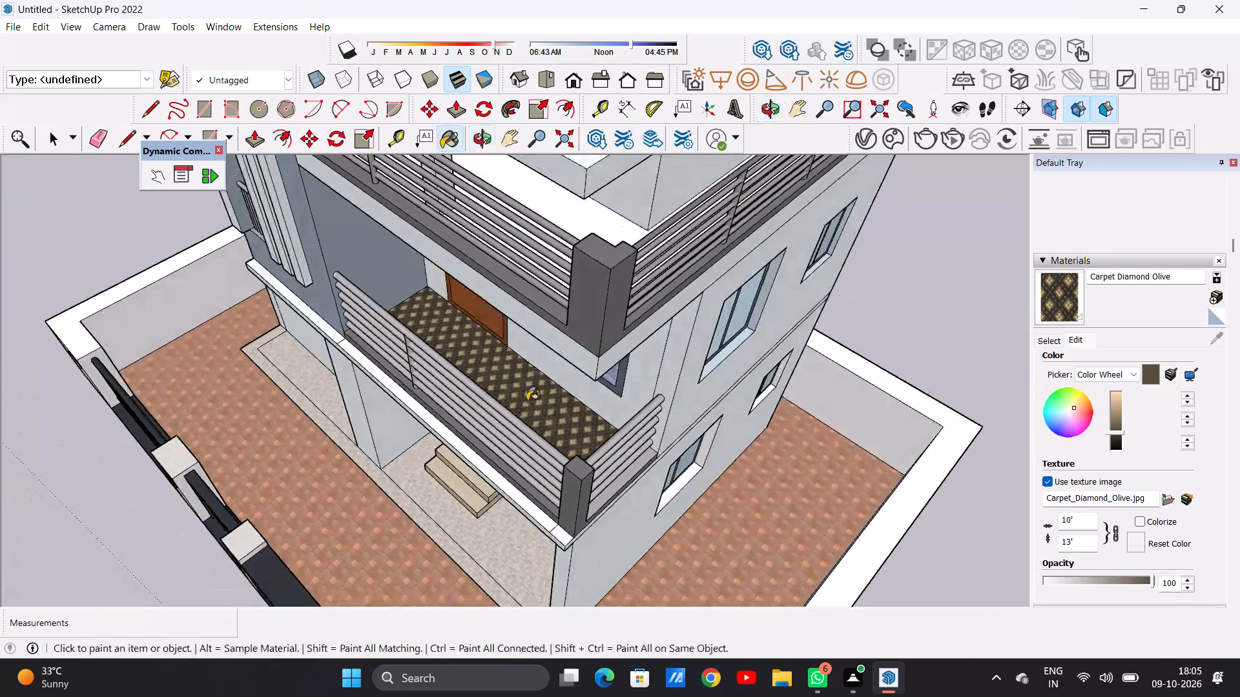
{"action": "scroll", "coordinate": [527, 419], "scroll_direction": "up", "scroll_amount": 20}
{"action": "scroll", "coordinate": [527, 419], "scroll_direction": "up", "scroll_amount": 9}
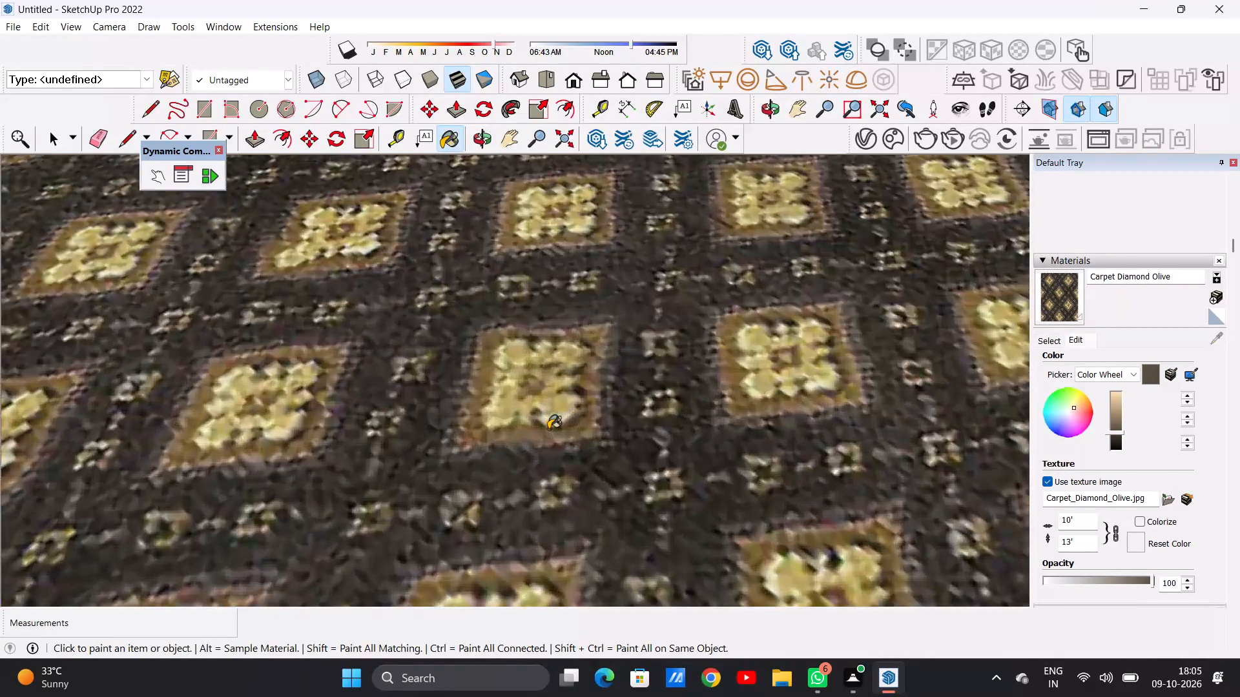
{"action": "scroll", "coordinate": [548, 429], "scroll_direction": "down", "scroll_amount": 20}
{"action": "scroll", "coordinate": [548, 429], "scroll_direction": "down", "scroll_amount": 8}
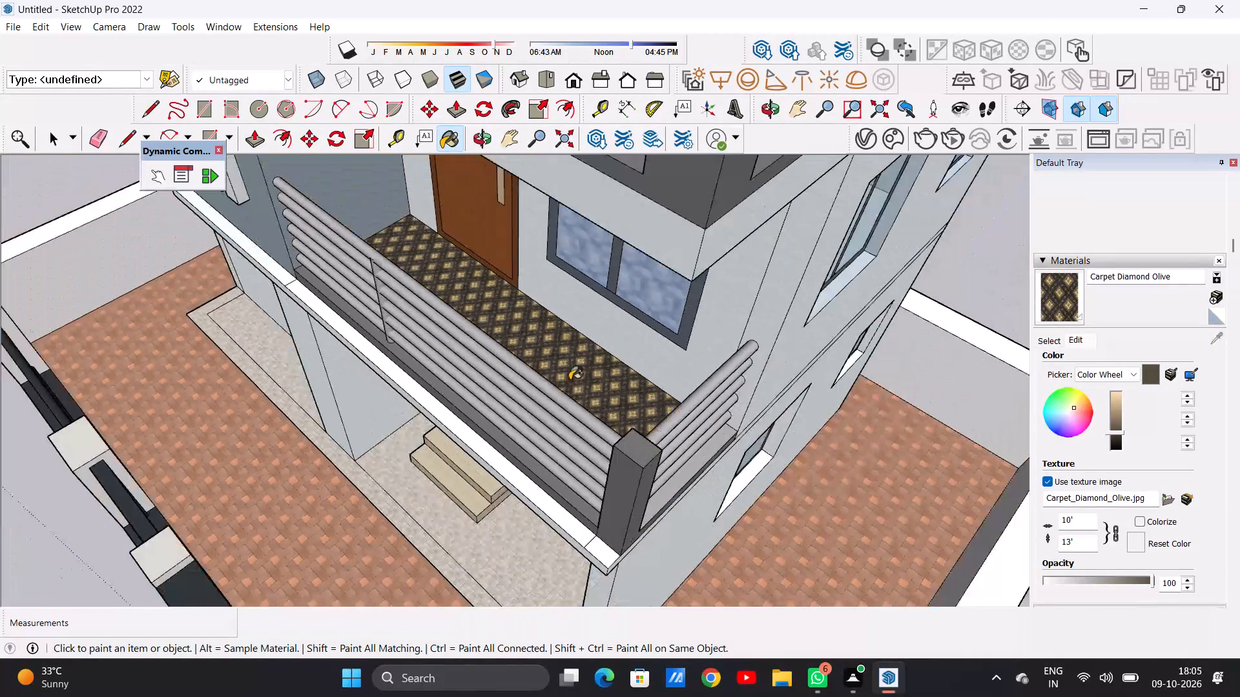
{"action": "scroll", "coordinate": [570, 380], "scroll_direction": "down", "scroll_amount": 6}
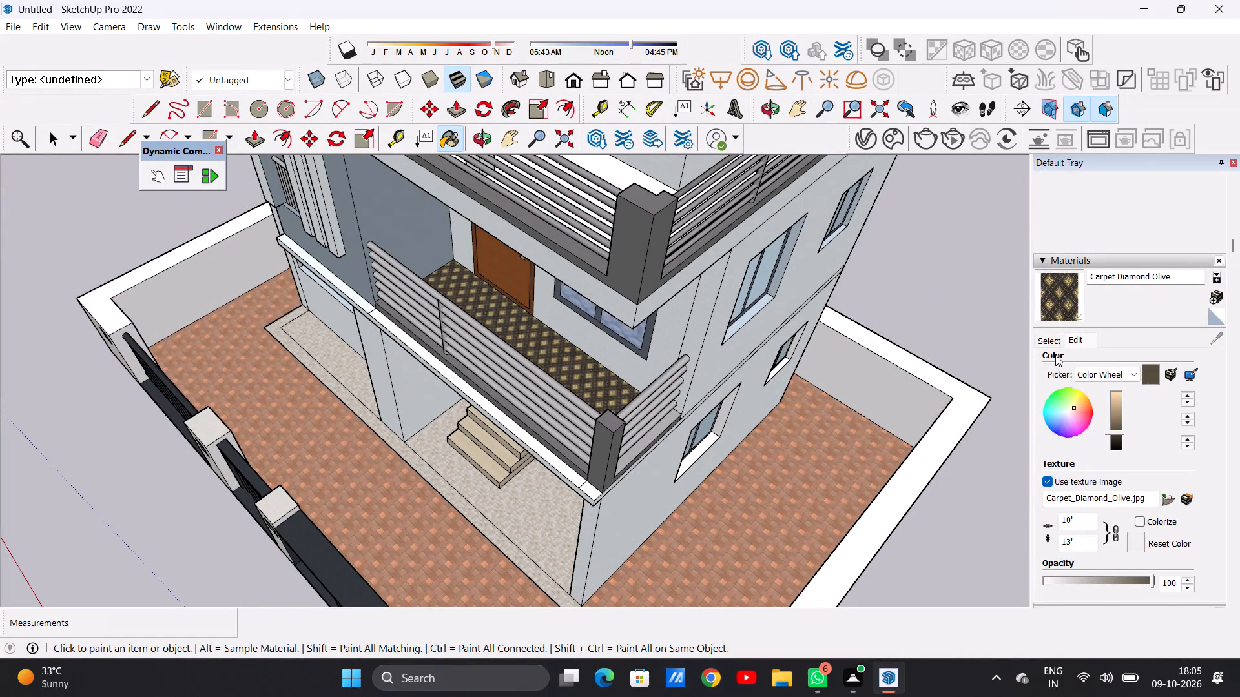
Browse the Asphalt and Concrete and the Landscaping, Fencing and Vegetation material collections for another balcony floor finish.
{"action": "left_click", "coordinate": [1054, 338]}
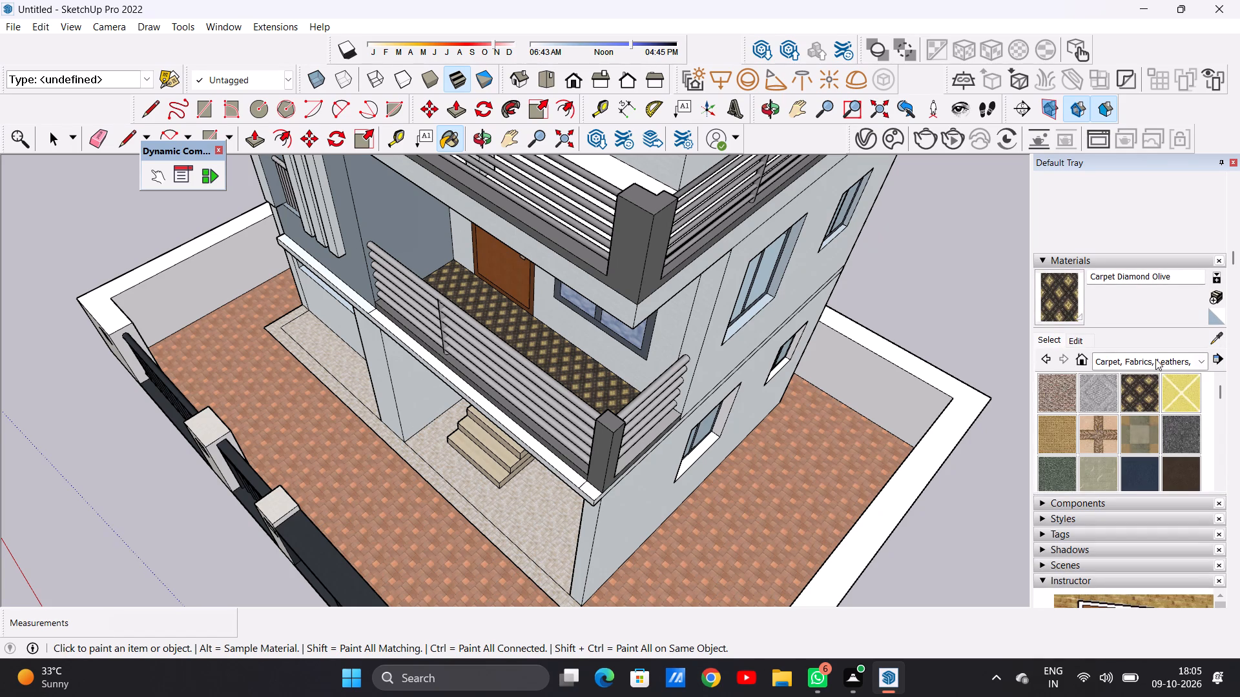
{"action": "left_click", "coordinate": [1201, 363]}
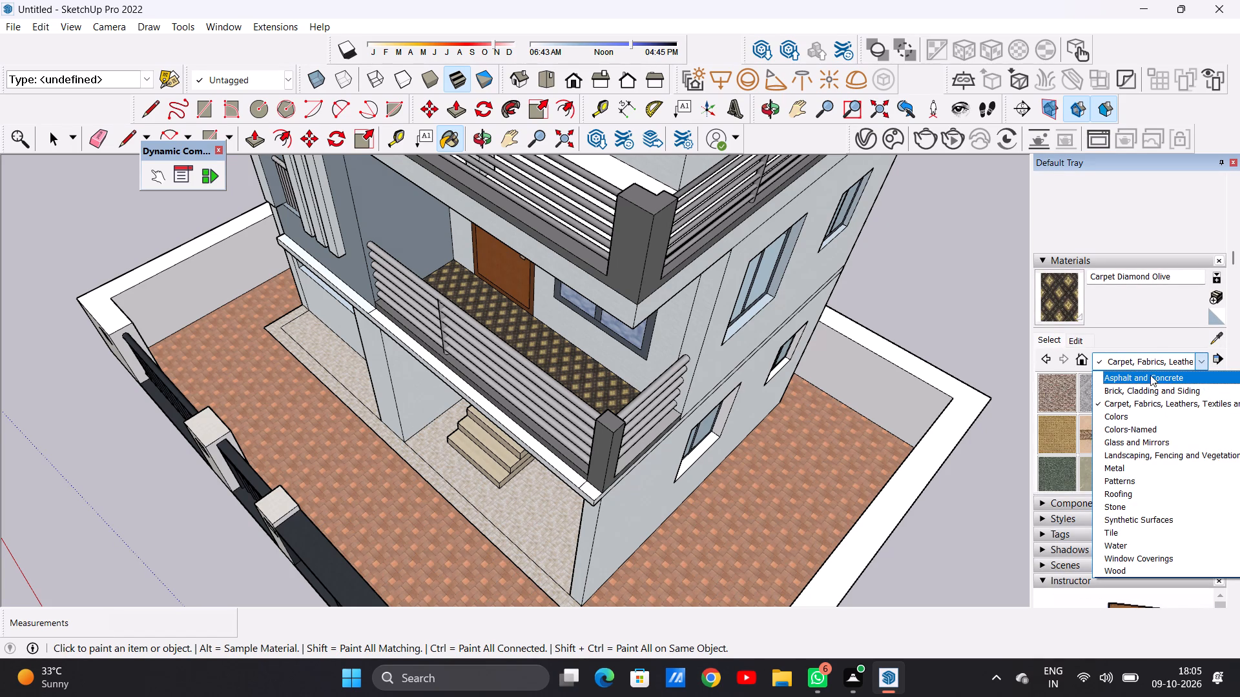
{"action": "scroll", "coordinate": [859, 364], "scroll_direction": "down", "scroll_amount": 5}
{"action": "scroll", "coordinate": [721, 367], "scroll_direction": "up", "scroll_amount": 6}
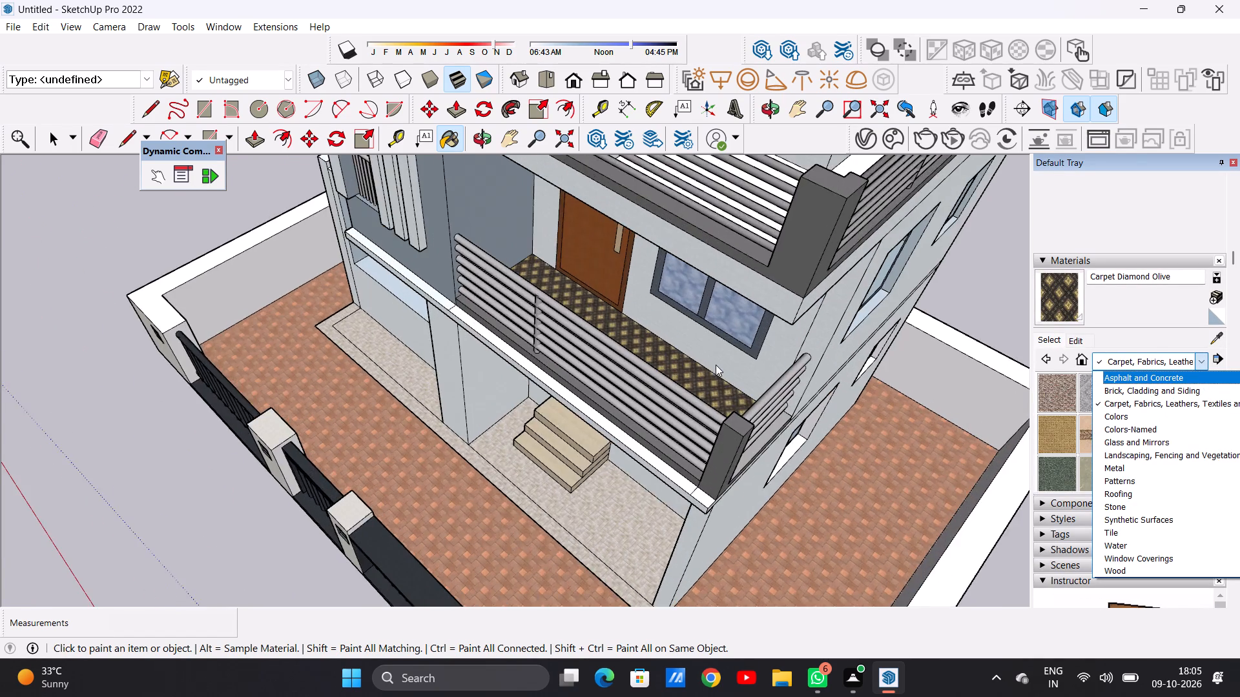
{"action": "scroll", "coordinate": [711, 370], "scroll_direction": "up", "scroll_amount": 2}
{"action": "middle_click_drag", "start_coordinate": [732, 348], "coordinate": [783, 283]}
{"action": "left_click", "coordinate": [1055, 294]}
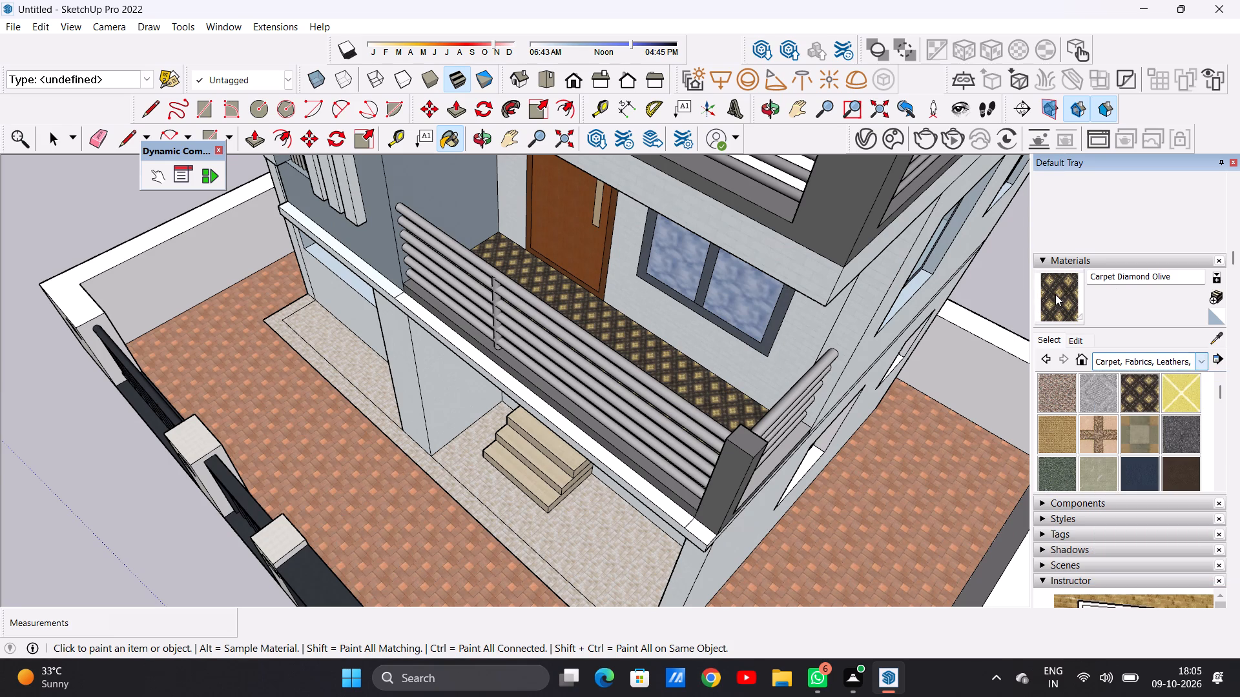
{"action": "scroll", "coordinate": [670, 365], "scroll_direction": "up", "scroll_amount": 6}
{"action": "key", "text": "space"}
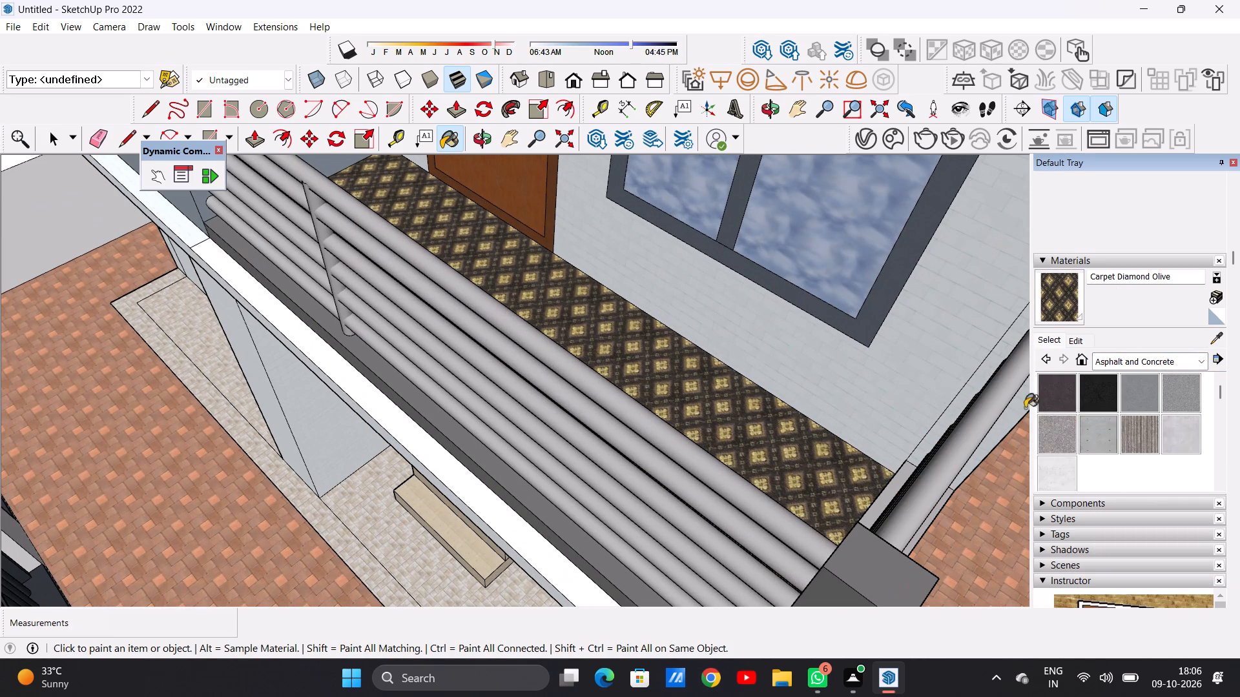
{"action": "left_click", "coordinate": [1199, 356]}
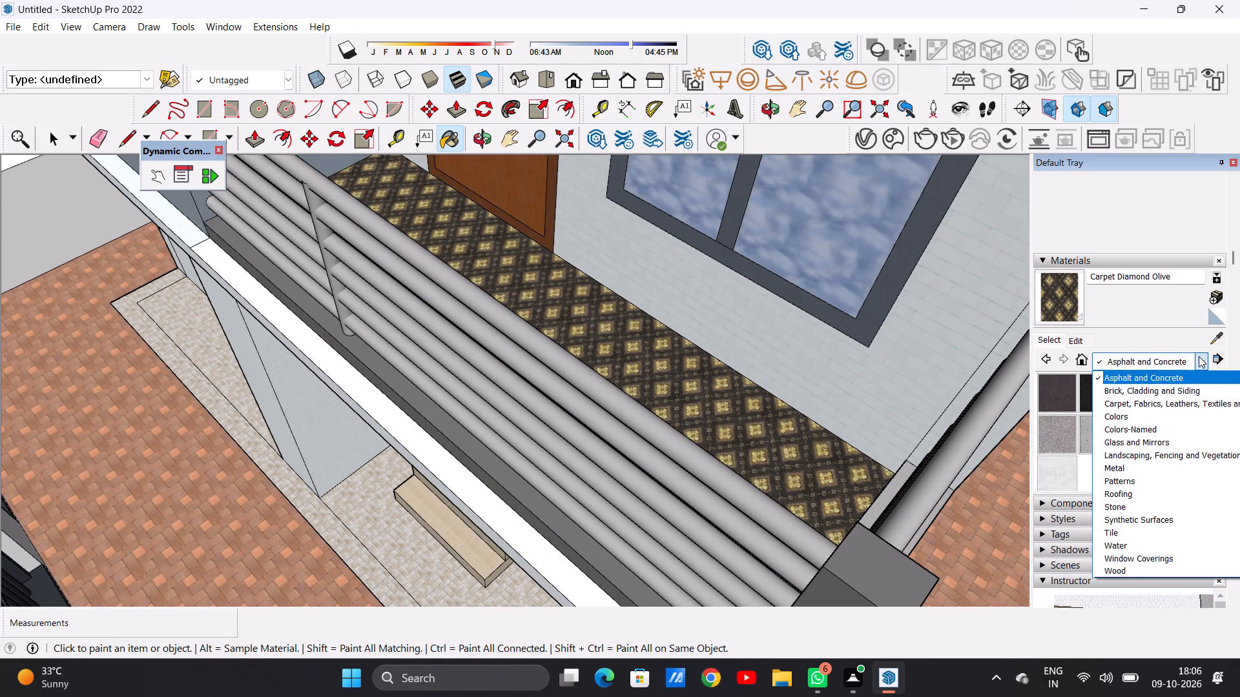
{"action": "left_click", "coordinate": [1150, 456]}
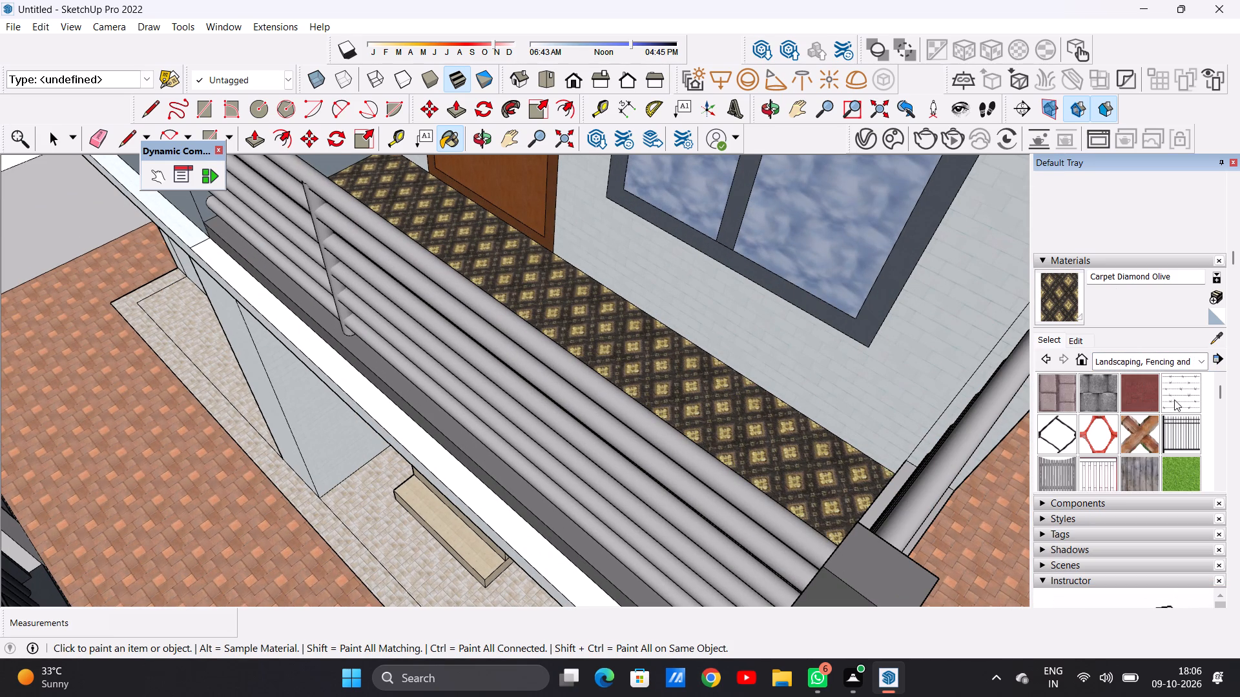
Paint the top storey's balcony floor with Leather Blue from the carpet, fabrics and leathers materials.
{"action": "left_click", "coordinate": [1195, 365]}
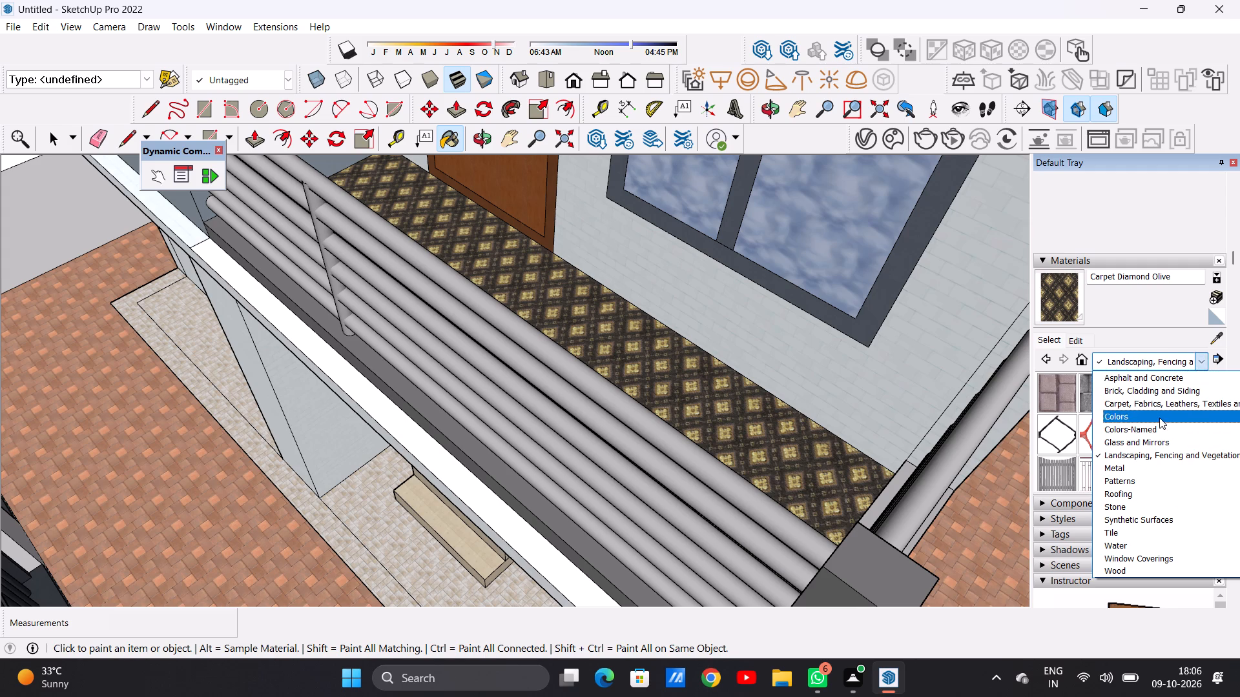
{"action": "left_click", "coordinate": [1159, 406]}
{"action": "scroll", "coordinate": [1122, 413], "scroll_direction": "down", "scroll_amount": 1}
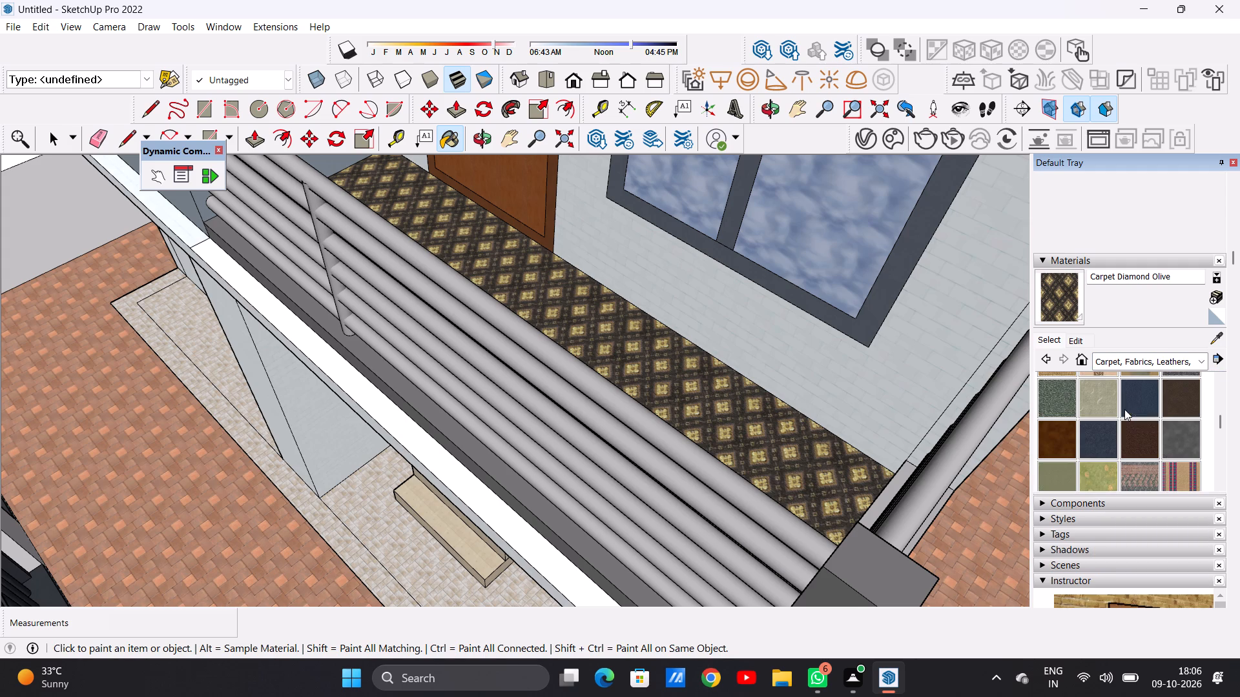
{"action": "scroll", "coordinate": [1124, 409], "scroll_direction": "down", "scroll_amount": 1}
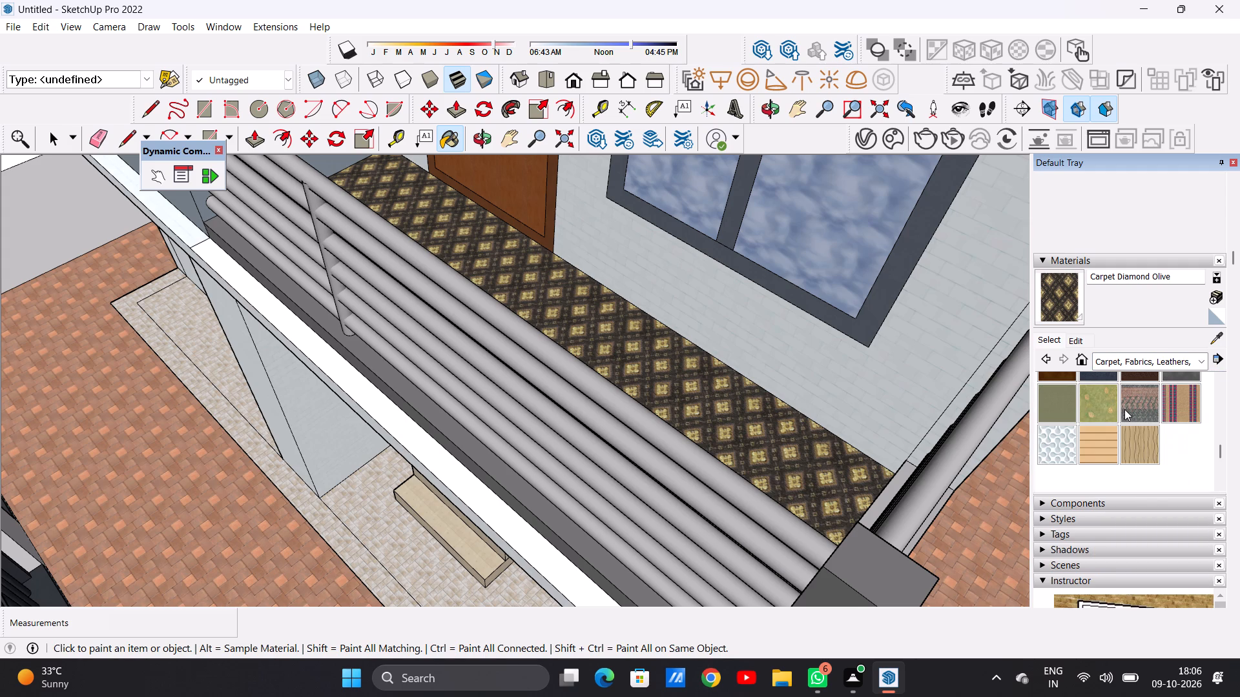
{"action": "scroll", "coordinate": [1124, 409], "scroll_direction": "up", "scroll_amount": 1}
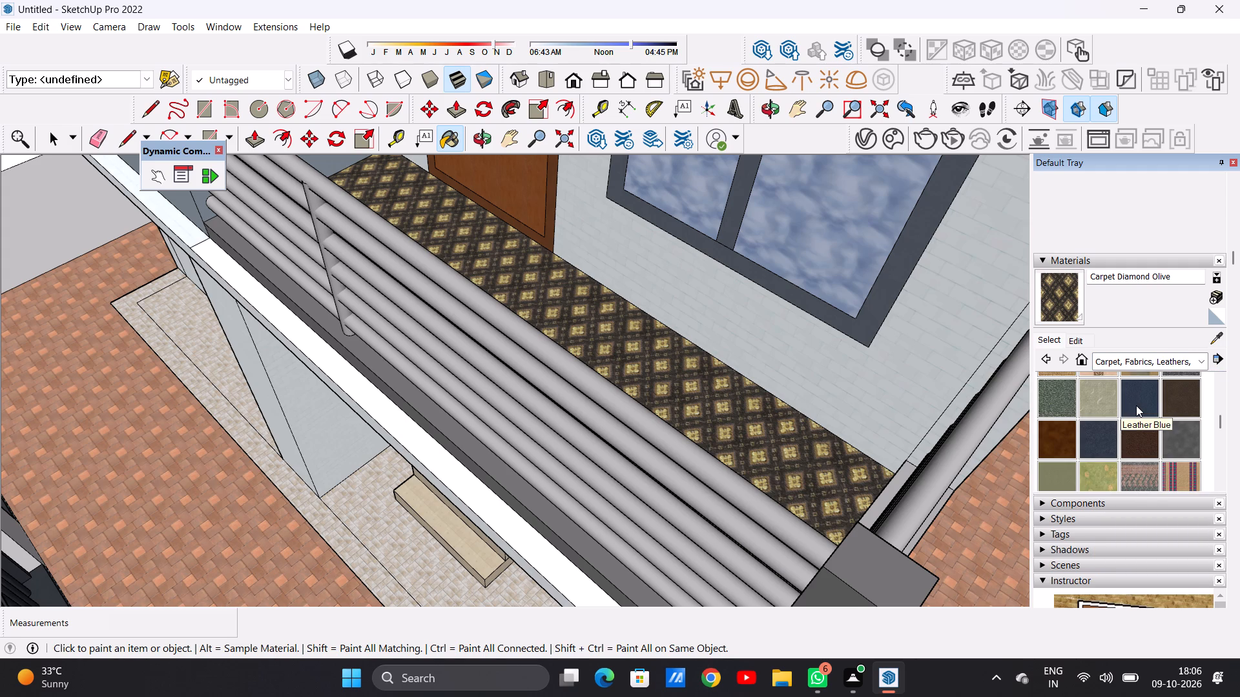
{"action": "left_click", "coordinate": [1136, 405]}
{"action": "scroll", "coordinate": [904, 424], "scroll_direction": "down", "scroll_amount": 19}
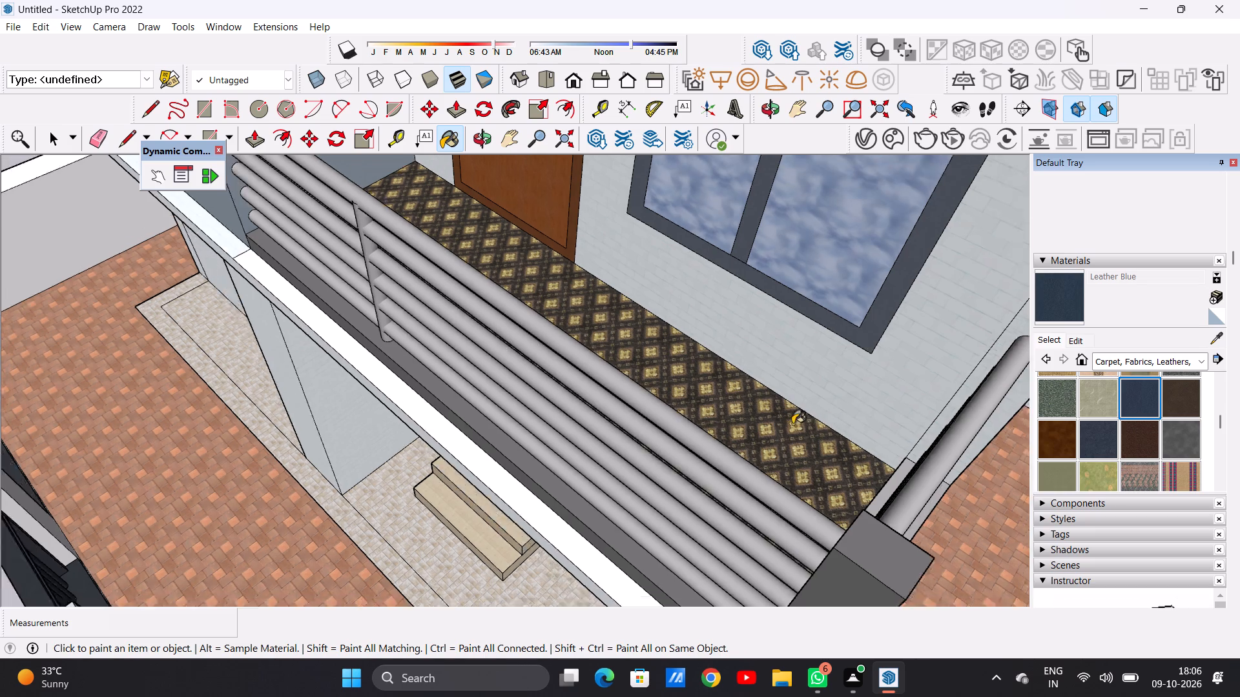
{"action": "scroll", "coordinate": [792, 424], "scroll_direction": "up", "scroll_amount": 2}
{"action": "scroll", "coordinate": [781, 424], "scroll_direction": "down", "scroll_amount": 15}
{"action": "scroll", "coordinate": [781, 299], "scroll_direction": "up", "scroll_amount": 13}
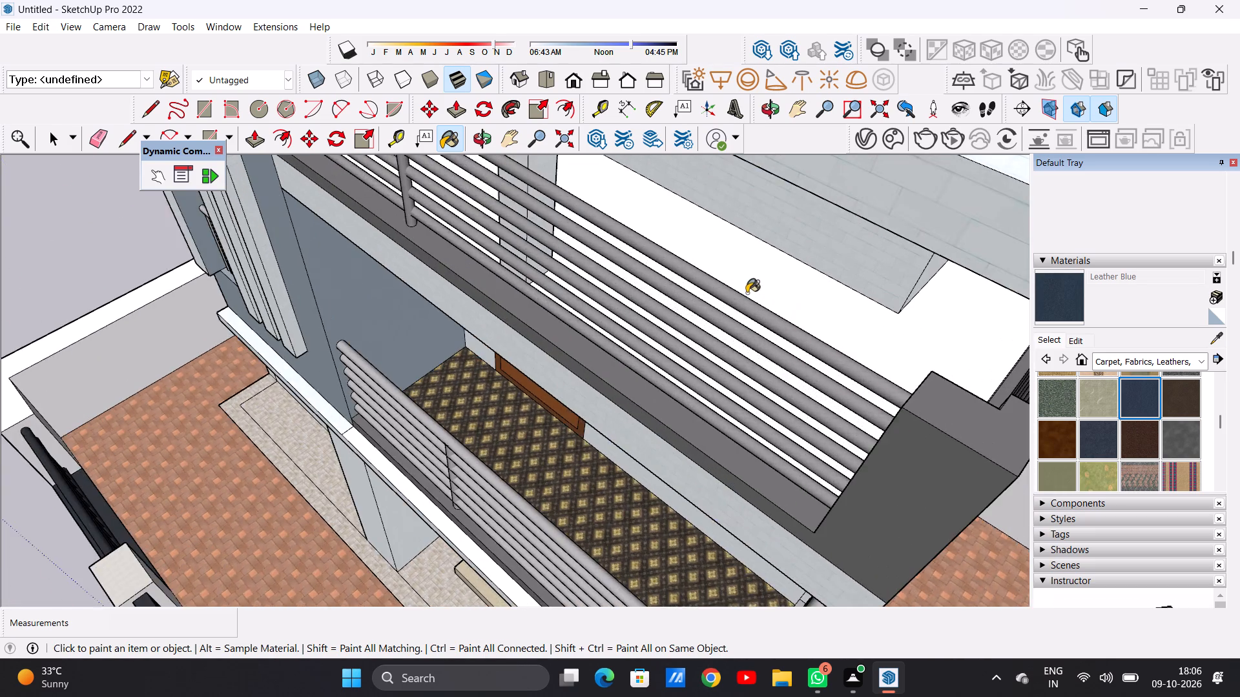
{"action": "scroll", "coordinate": [765, 285], "scroll_direction": "up", "scroll_amount": 6}
{"action": "left_click", "coordinate": [781, 289]}
{"action": "scroll", "coordinate": [748, 308], "scroll_direction": "down", "scroll_amount": 12}
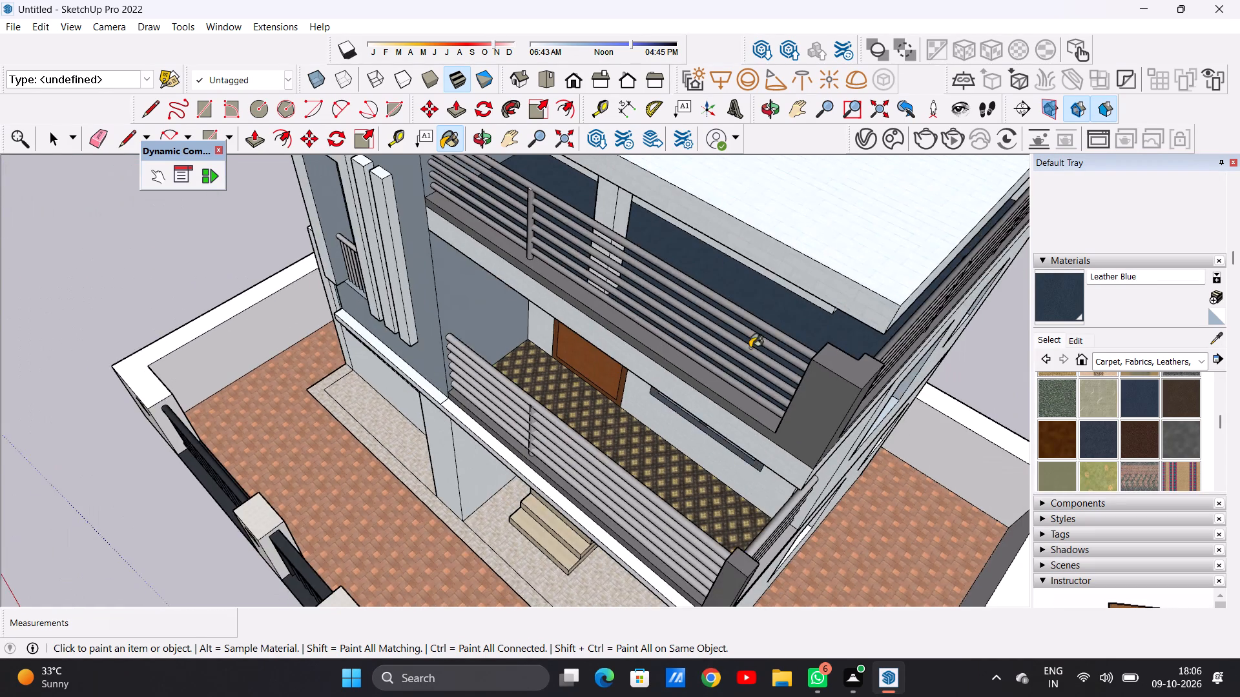
Examine the Leather Blue texture on the top storey's balcony floor up close.
{"action": "middle_click_drag", "start_coordinate": [750, 348], "coordinate": [688, 331]}
{"action": "scroll", "coordinate": [725, 328], "scroll_direction": "up", "scroll_amount": 14}
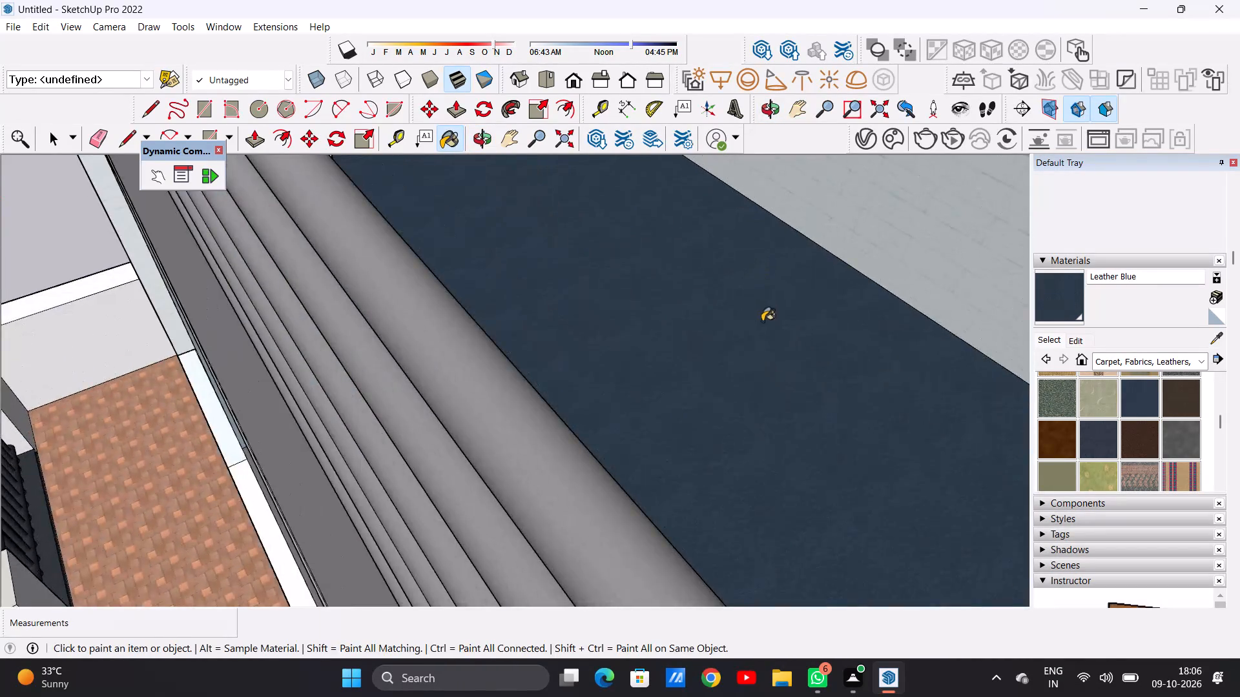
{"action": "scroll", "coordinate": [762, 321], "scroll_direction": "up", "scroll_amount": 5}
{"action": "scroll", "coordinate": [761, 339], "scroll_direction": "down", "scroll_amount": 1}
{"action": "scroll", "coordinate": [761, 339], "scroll_direction": "up", "scroll_amount": 9}
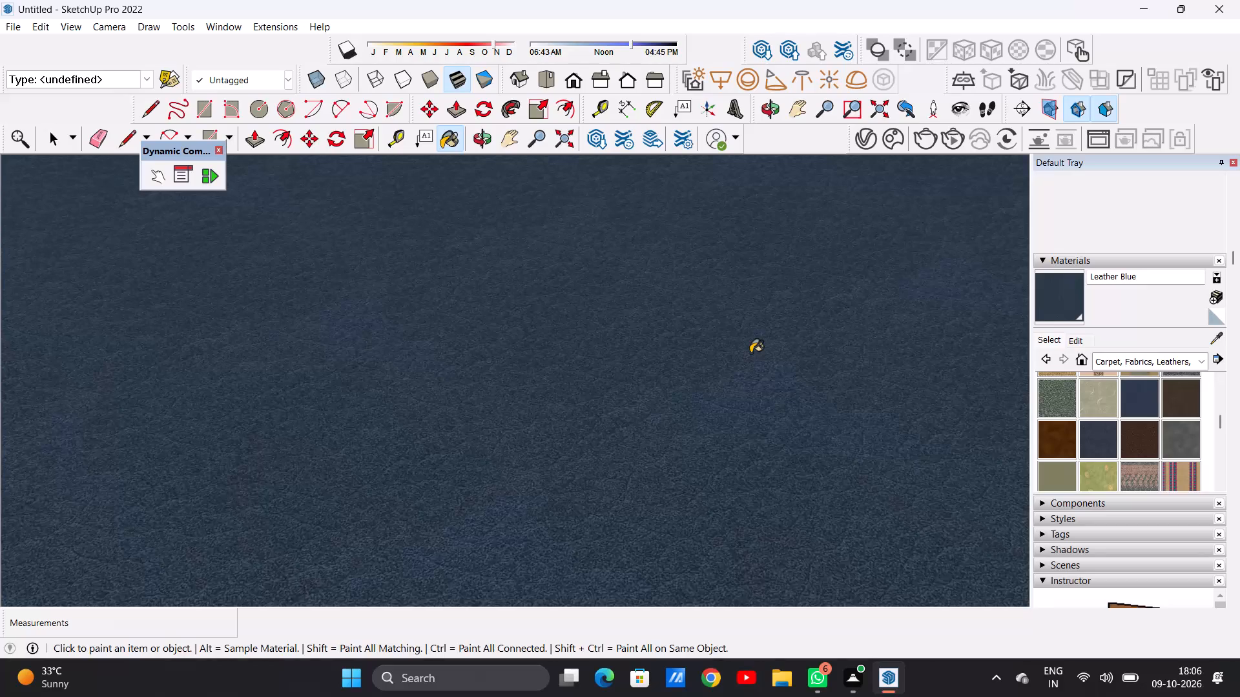
{"action": "key", "text": "space"}
{"action": "scroll", "coordinate": [642, 383], "scroll_direction": "down", "scroll_amount": 9}
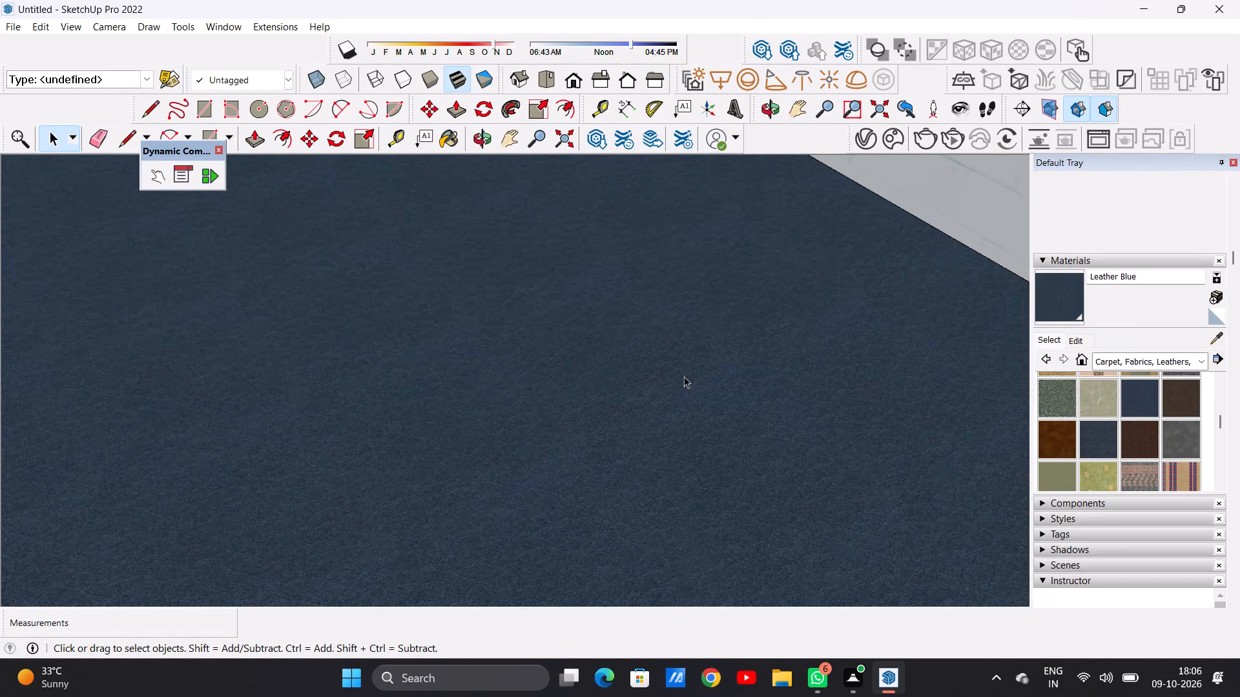
Examine the painted balcony floors and the villa's front facade from several distances and angles.
{"action": "scroll", "coordinate": [684, 376], "scroll_direction": "down", "scroll_amount": 15}
{"action": "scroll", "coordinate": [659, 371], "scroll_direction": "down", "scroll_amount": 20}
{"action": "scroll", "coordinate": [659, 371], "scroll_direction": "down", "scroll_amount": 5}
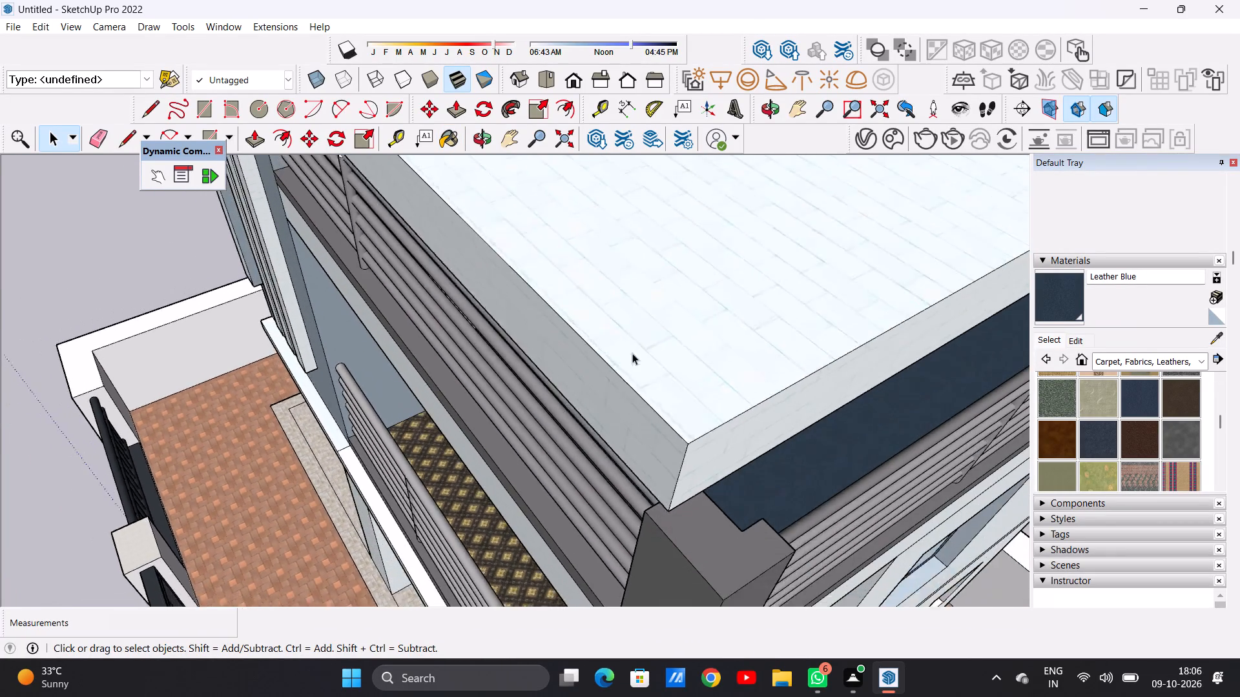
{"action": "scroll", "coordinate": [632, 353], "scroll_direction": "down", "scroll_amount": 8}
{"action": "middle_click_drag", "start_coordinate": [598, 481], "coordinate": [863, 247]}
{"action": "scroll", "coordinate": [597, 382], "scroll_direction": "down", "scroll_amount": 11}
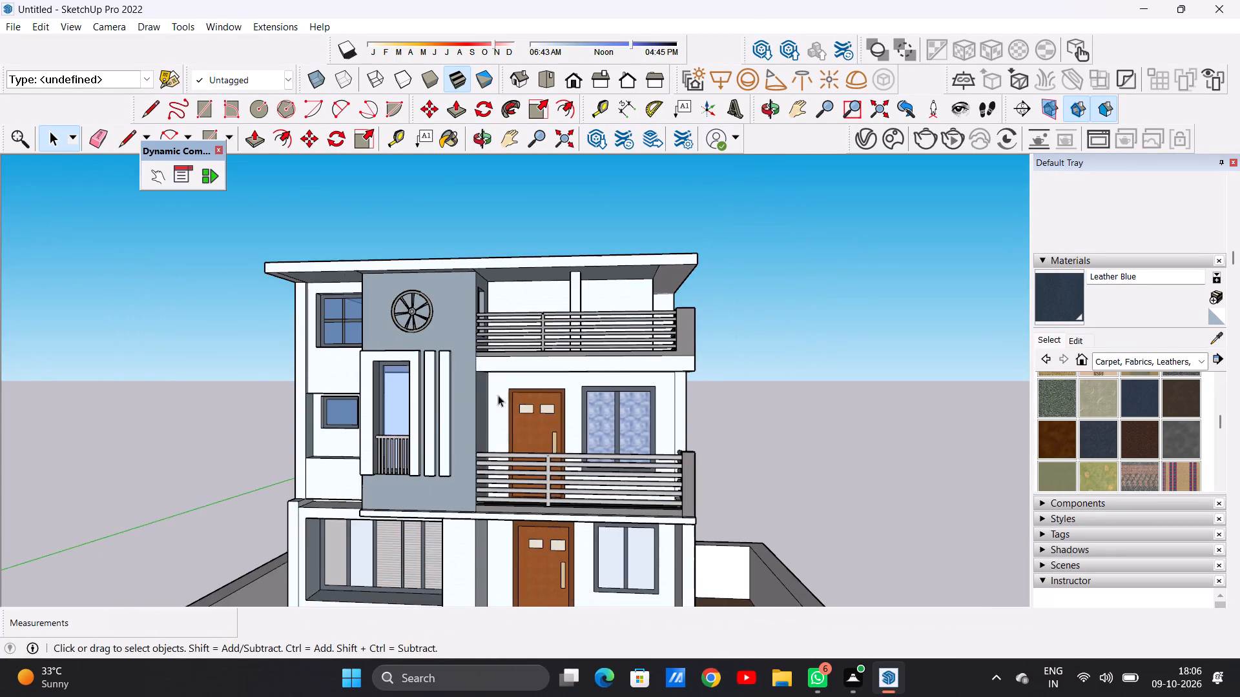
{"action": "middle_click_drag", "start_coordinate": [435, 406], "coordinate": [347, 396]}
{"action": "scroll", "coordinate": [453, 397], "scroll_direction": "down", "scroll_amount": 5}
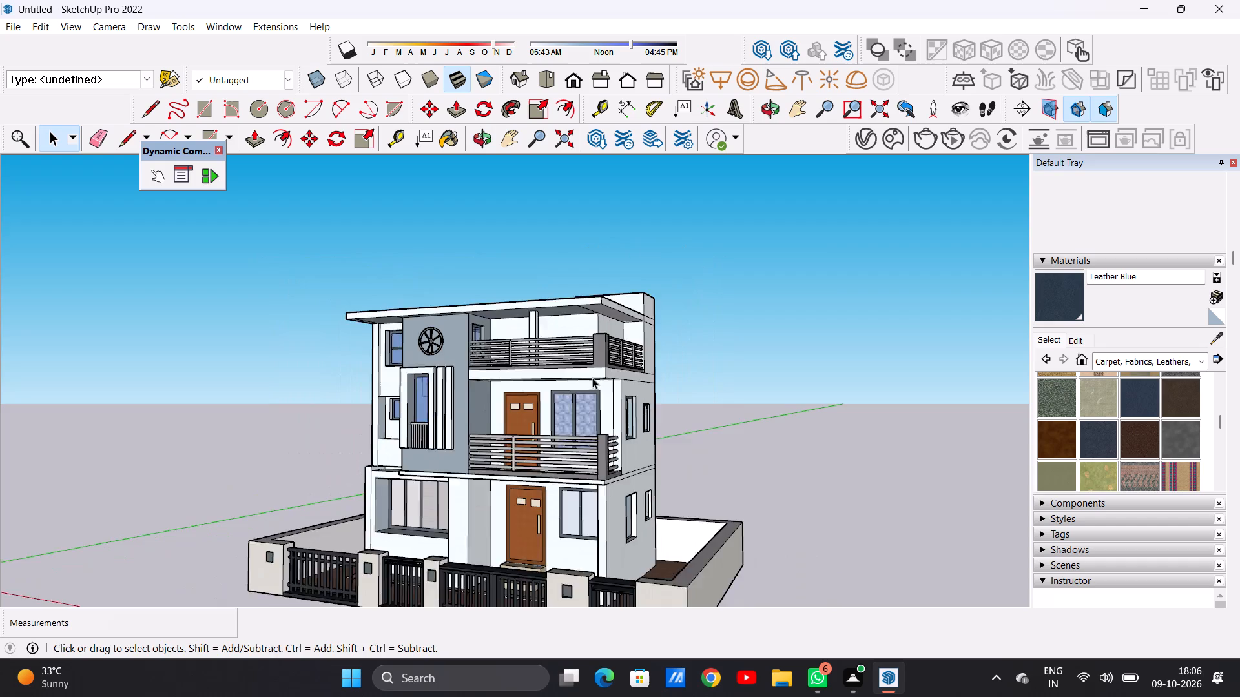
{"action": "scroll", "coordinate": [592, 378], "scroll_direction": "down", "scroll_amount": 2}
{"action": "middle_click_drag", "start_coordinate": [626, 405], "coordinate": [814, 432]}
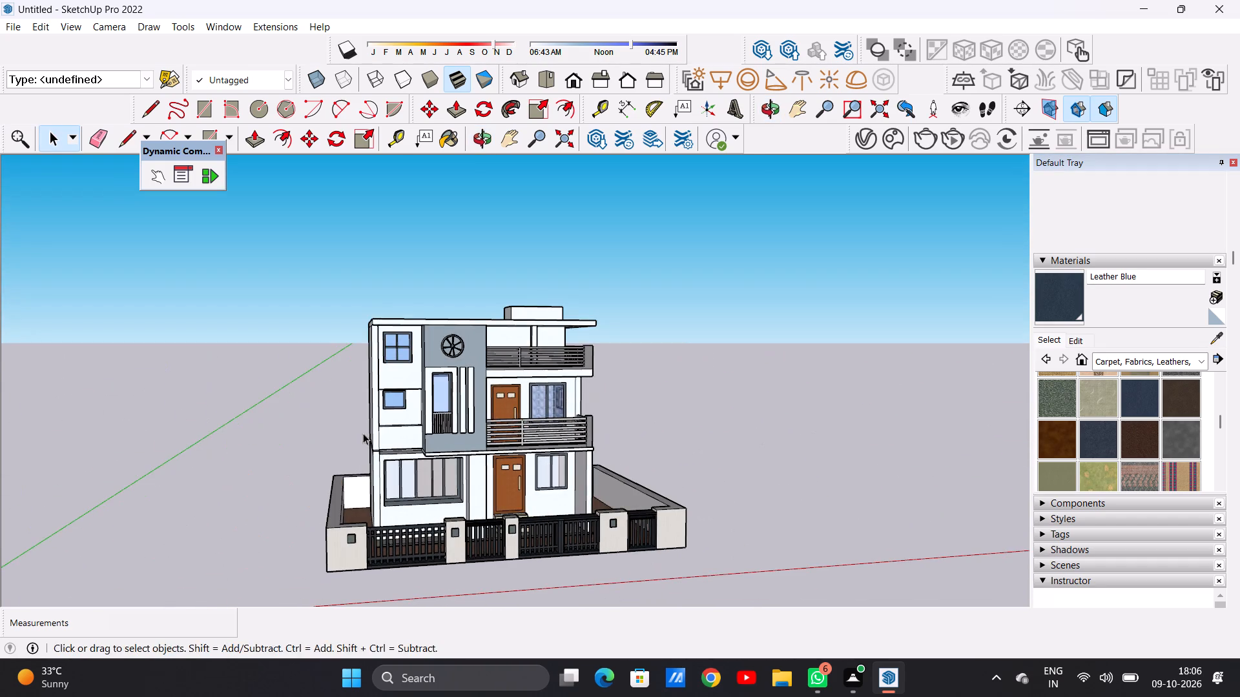
{"action": "middle_click_drag", "start_coordinate": [404, 439], "coordinate": [352, 437]}
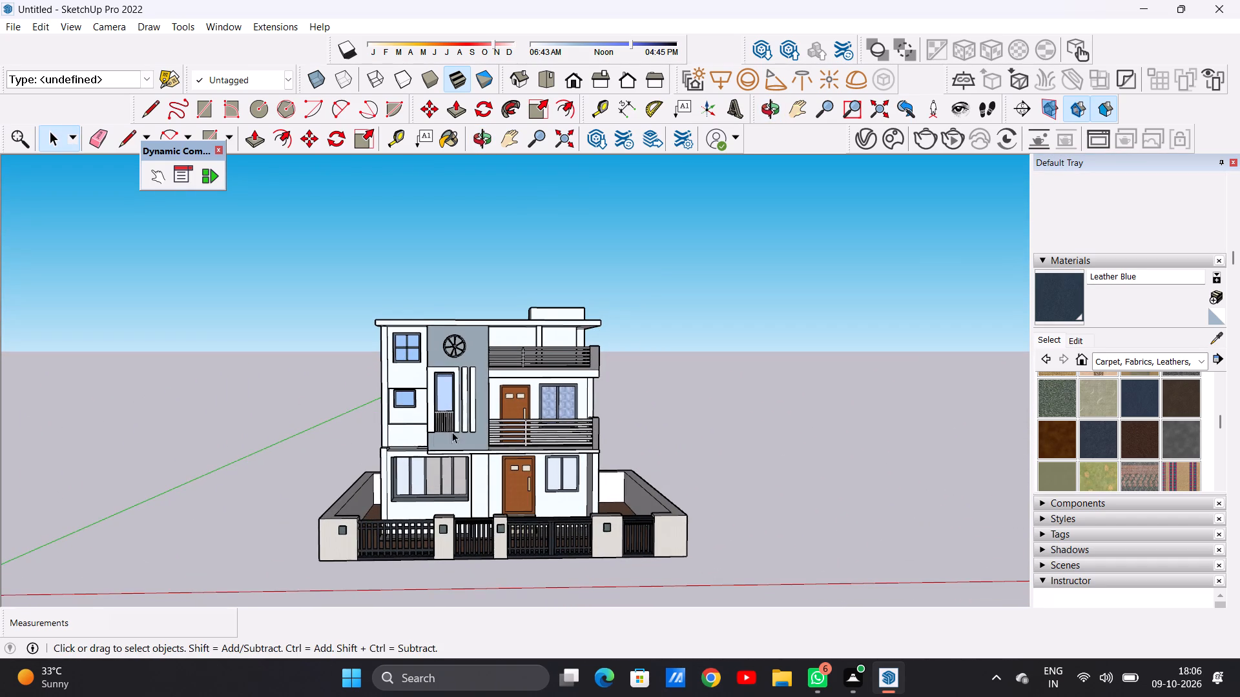
{"action": "scroll", "coordinate": [596, 411], "scroll_direction": "up", "scroll_amount": 15}
{"action": "middle_click_drag", "start_coordinate": [546, 397], "coordinate": [531, 591]}
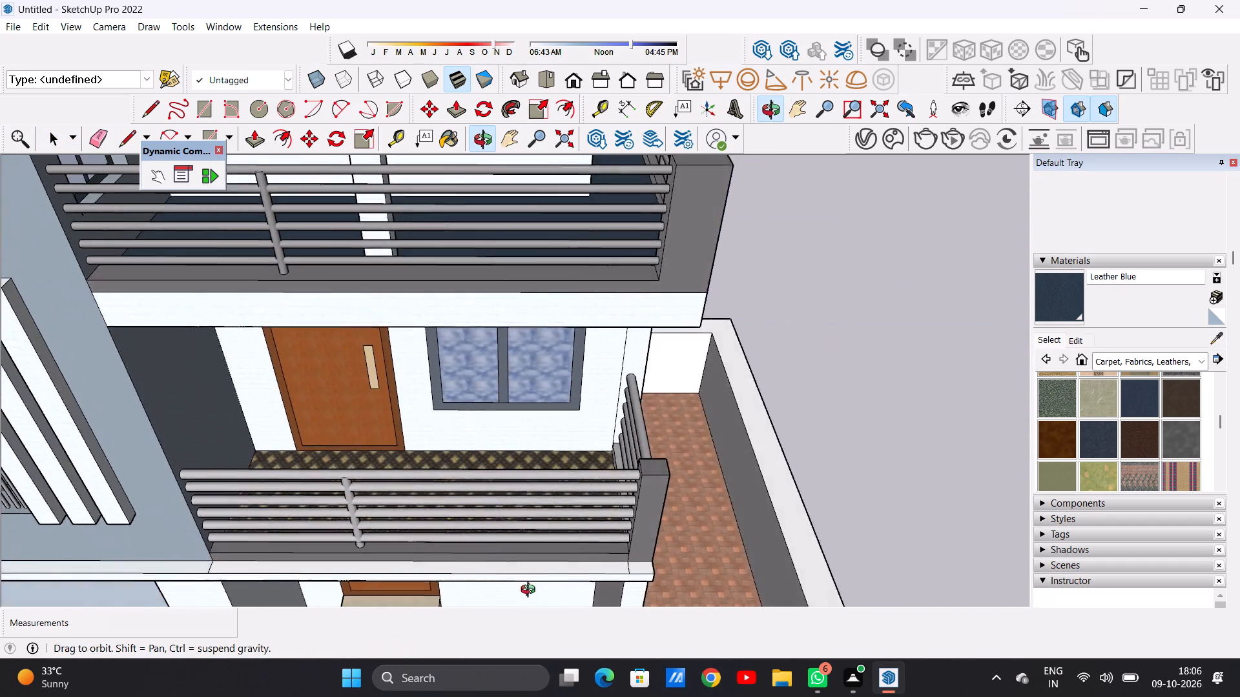
Examine the villa's corner view with both balcony floors, and the whole front elevation with the boundary wall.
{"action": "middle_click_drag", "start_coordinate": [531, 591], "coordinate": [330, 601]}
{"action": "scroll", "coordinate": [466, 432], "scroll_direction": "down", "scroll_amount": 8}
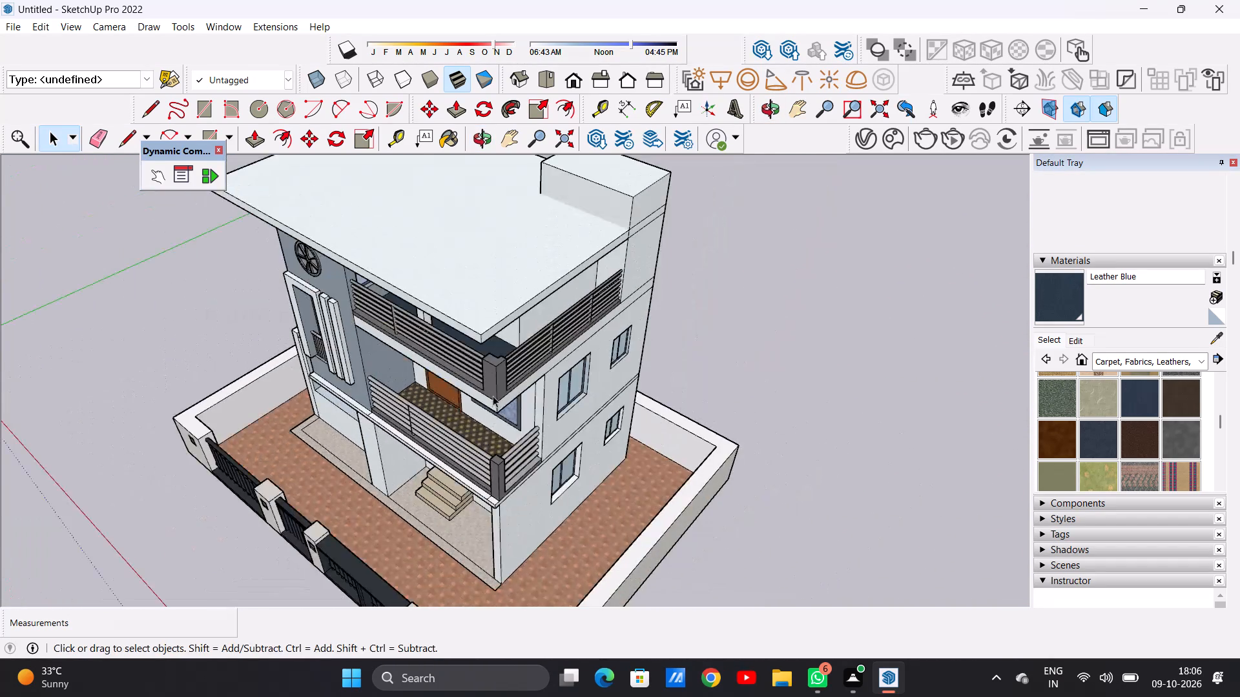
{"action": "scroll", "coordinate": [493, 396], "scroll_direction": "up", "scroll_amount": 20}
{"action": "scroll", "coordinate": [493, 396], "scroll_direction": "up", "scroll_amount": 2}
{"action": "scroll", "coordinate": [517, 345], "scroll_direction": "down", "scroll_amount": 15}
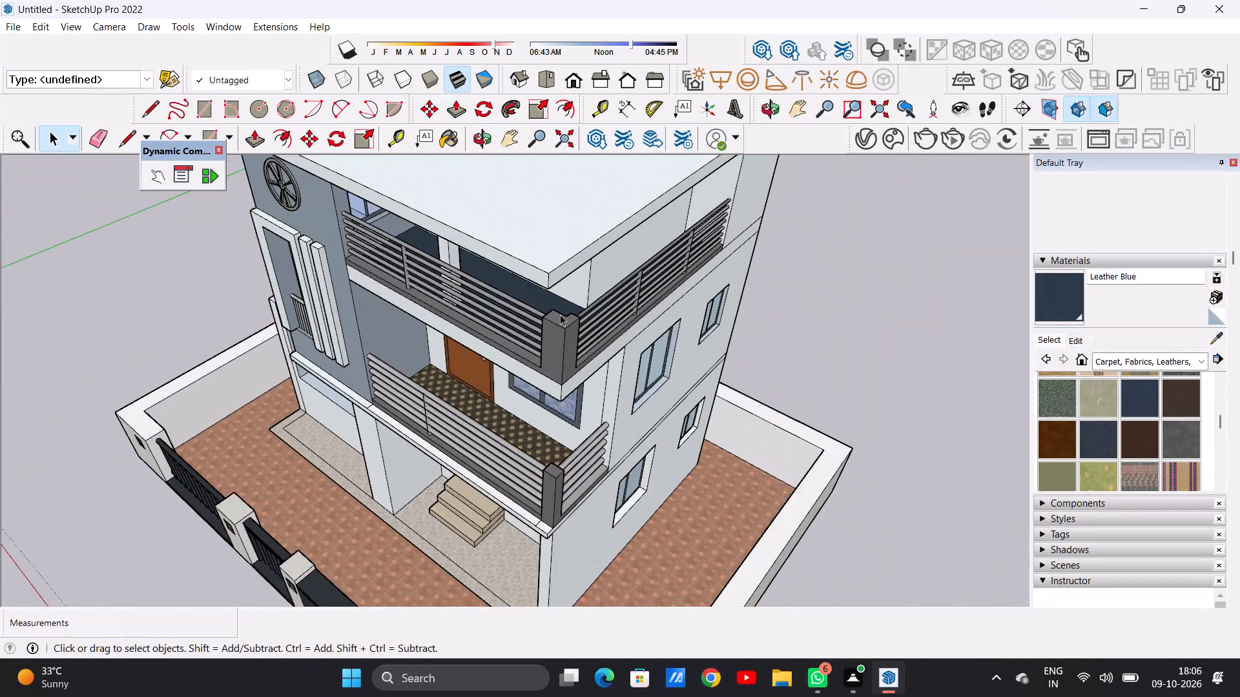
{"action": "scroll", "coordinate": [560, 314], "scroll_direction": "down", "scroll_amount": 5}
{"action": "middle_click_drag", "start_coordinate": [449, 378], "coordinate": [724, 234]}
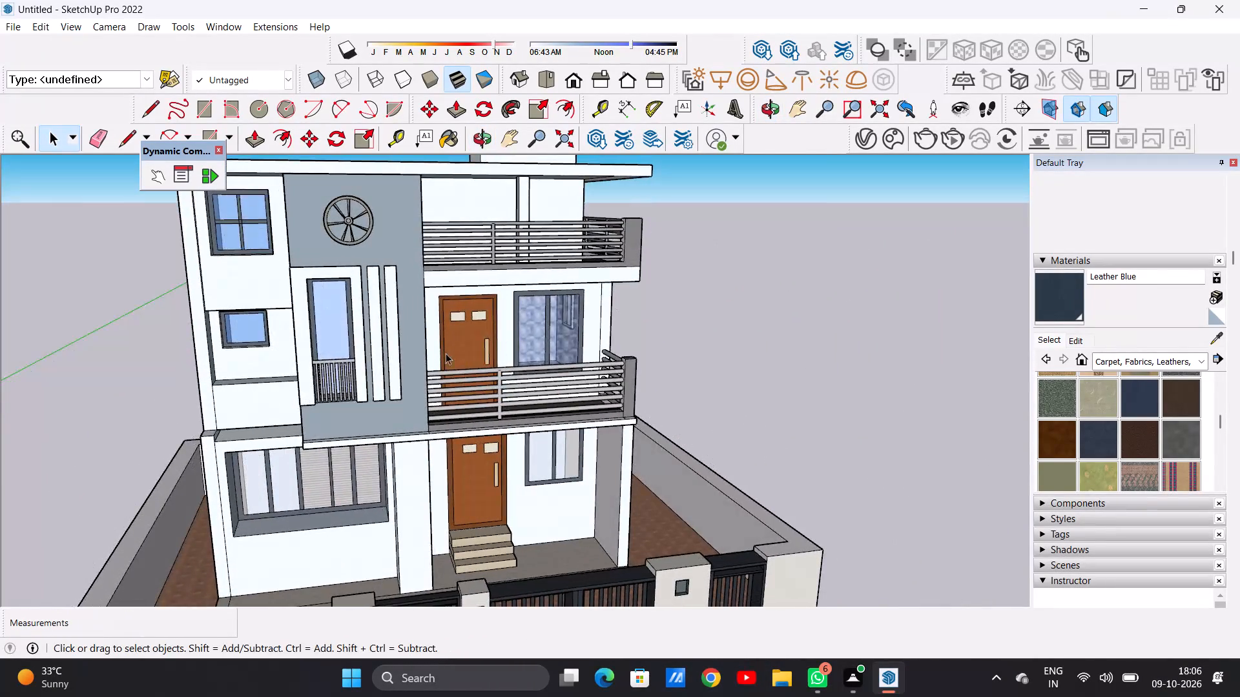
{"action": "scroll", "coordinate": [446, 353], "scroll_direction": "down", "scroll_amount": 7}
{"action": "middle_click_drag", "start_coordinate": [478, 414], "coordinate": [395, 372]}
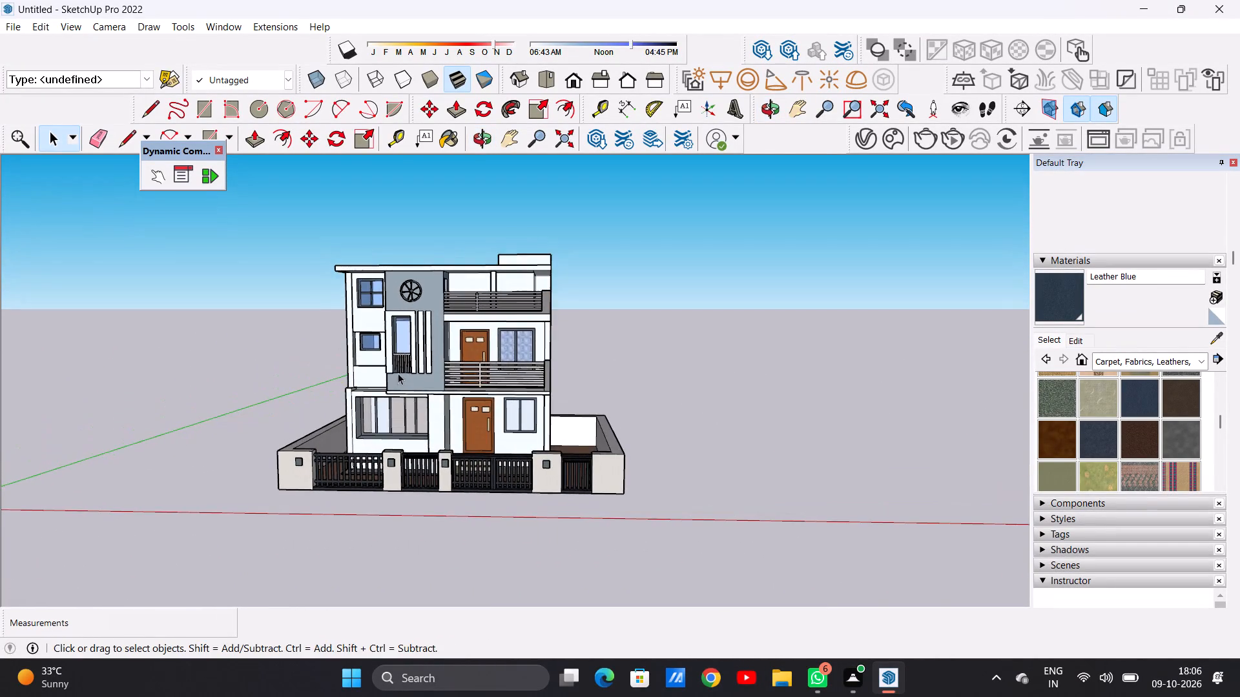
{"action": "scroll", "coordinate": [436, 370], "scroll_direction": "up", "scroll_amount": 8}
{"action": "scroll", "coordinate": [436, 379], "scroll_direction": "down", "scroll_amount": 4}
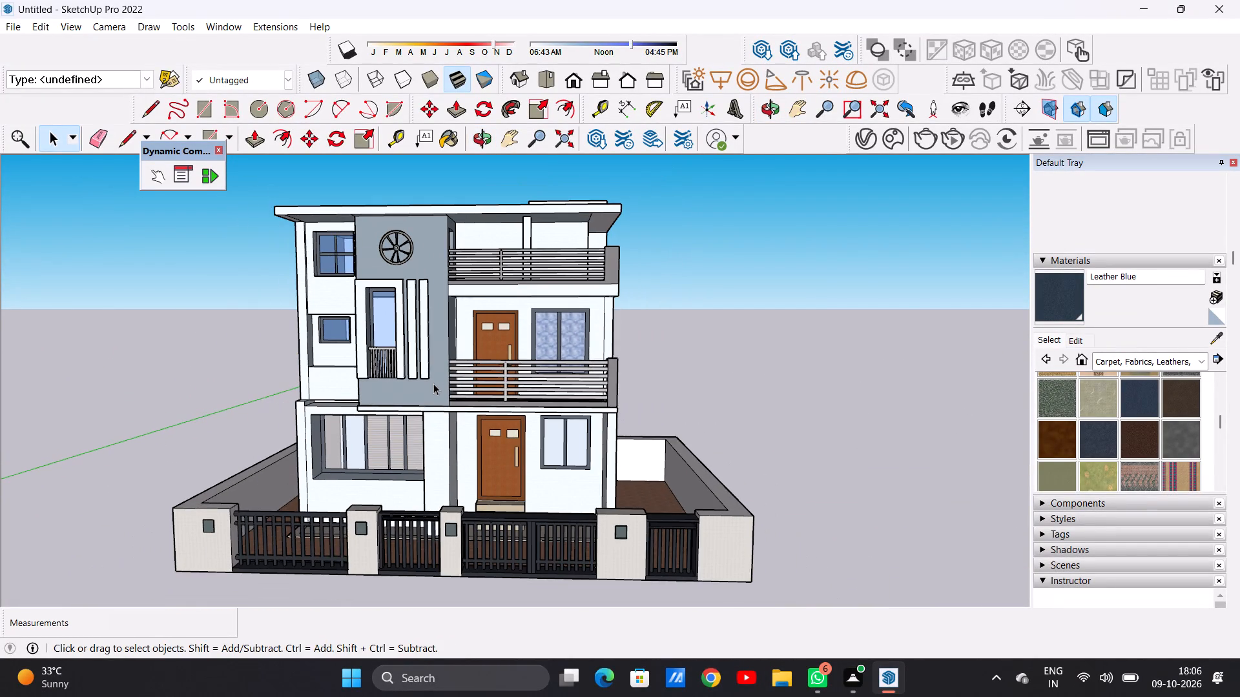
{"action": "scroll", "coordinate": [433, 383], "scroll_direction": "up", "scroll_amount": 1}
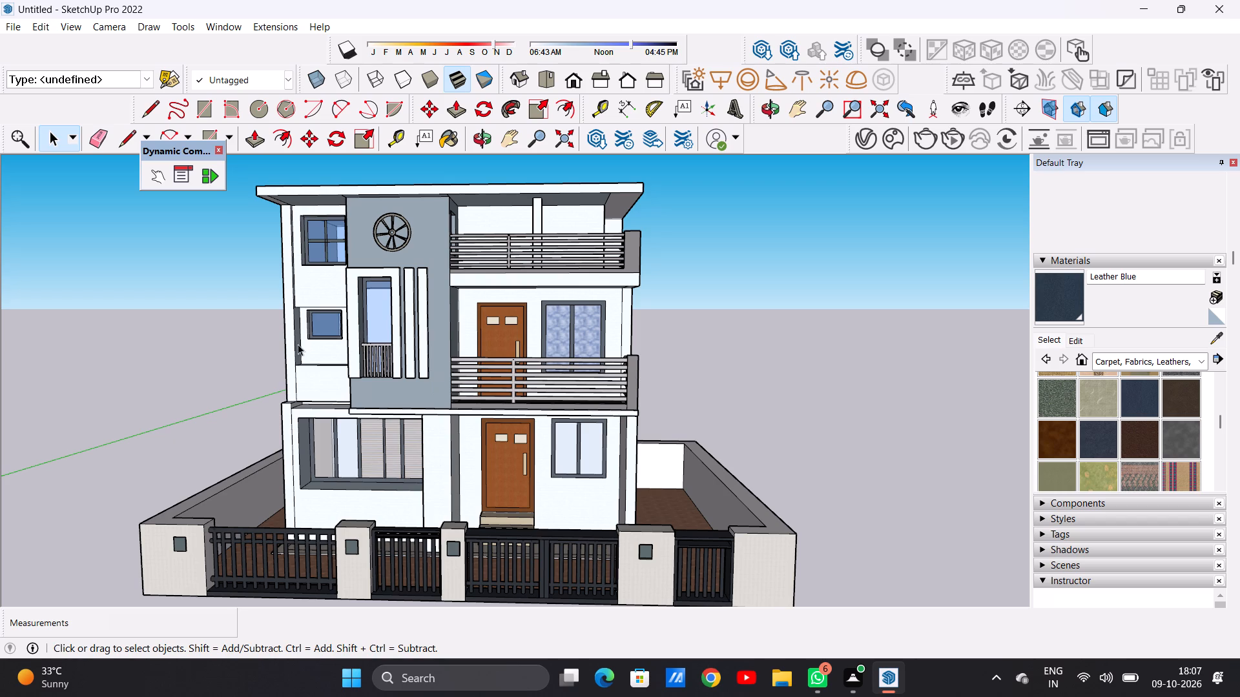
Examine the front doors and windows on the ground and middle storeys up close and from a distance.
{"action": "scroll", "coordinate": [552, 363], "scroll_direction": "down", "scroll_amount": 20}
{"action": "scroll", "coordinate": [552, 363], "scroll_direction": "down", "scroll_amount": 8}
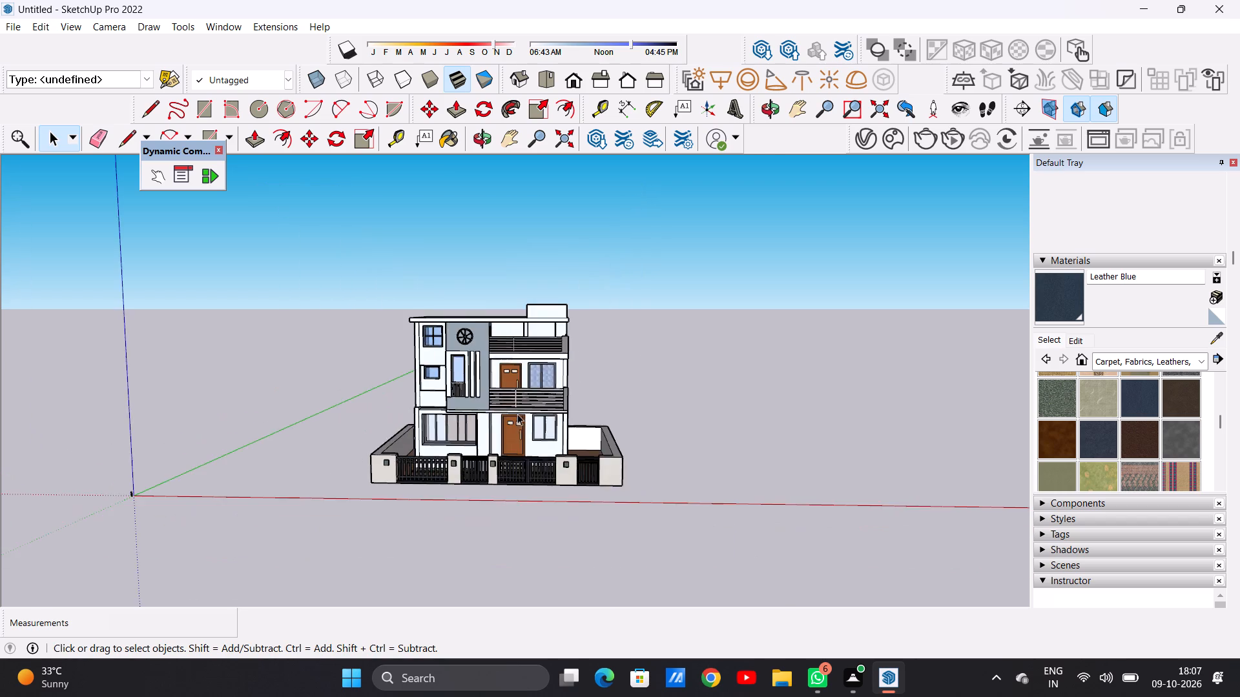
{"action": "scroll", "coordinate": [516, 443], "scroll_direction": "up", "scroll_amount": 20}
{"action": "scroll", "coordinate": [522, 467], "scroll_direction": "down", "scroll_amount": 7}
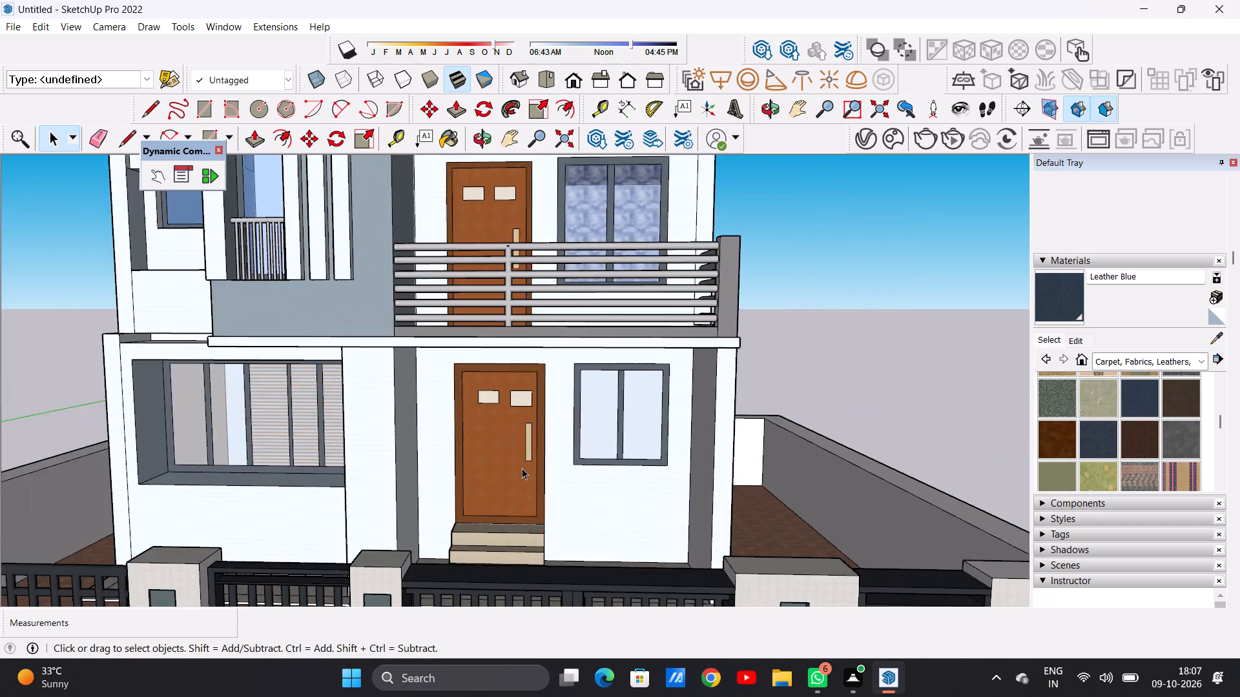
{"action": "scroll", "coordinate": [522, 468], "scroll_direction": "down", "scroll_amount": 5}
{"action": "scroll", "coordinate": [533, 285], "scroll_direction": "up", "scroll_amount": 11}
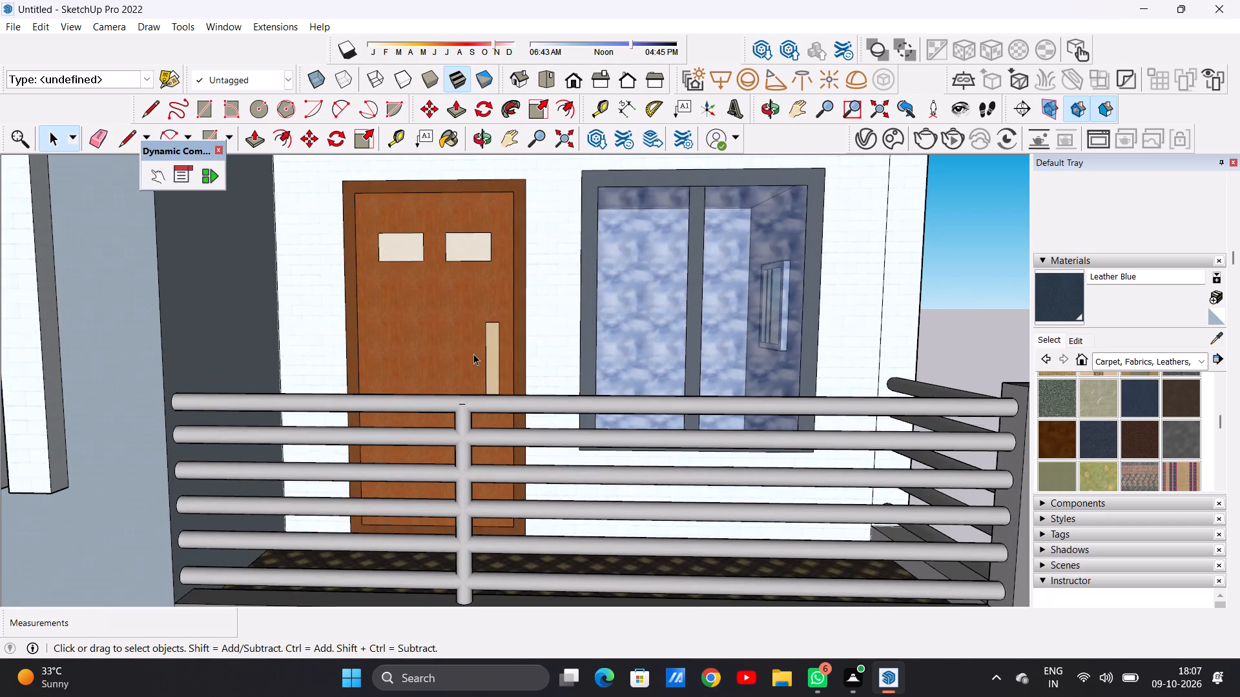
{"action": "scroll", "coordinate": [473, 354], "scroll_direction": "down", "scroll_amount": 14}
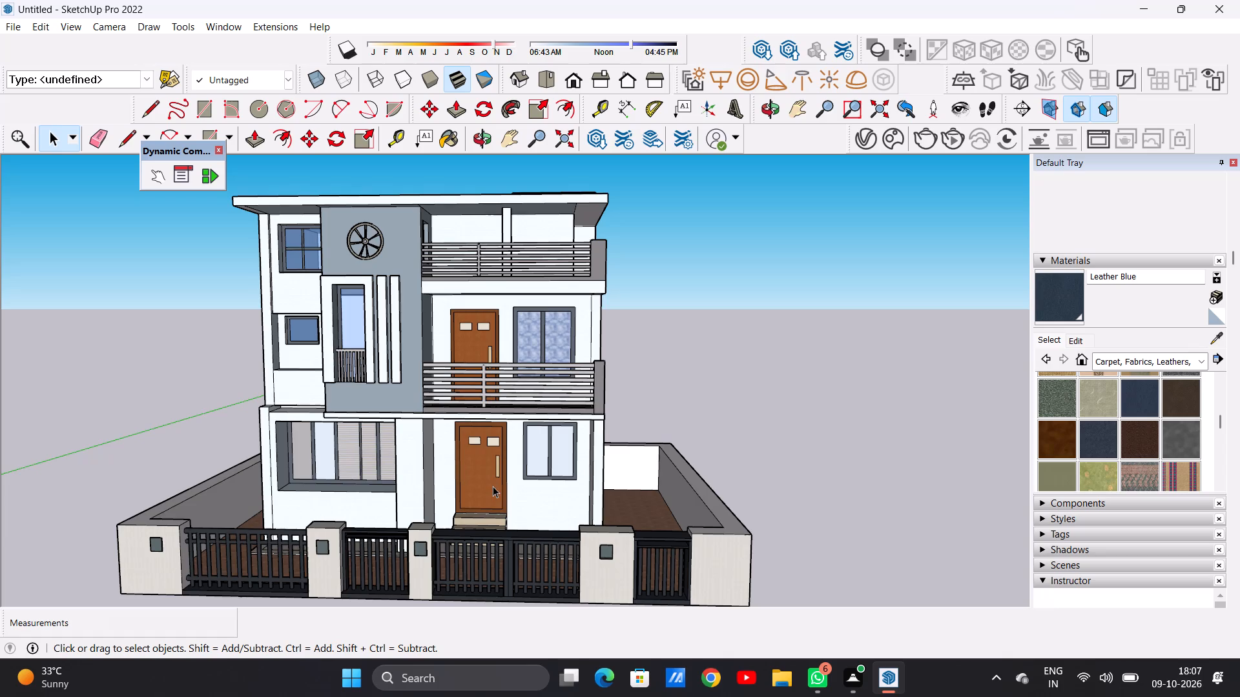
{"action": "scroll", "coordinate": [493, 489], "scroll_direction": "up", "scroll_amount": 7}
{"action": "scroll", "coordinate": [532, 453], "scroll_direction": "up", "scroll_amount": 4}
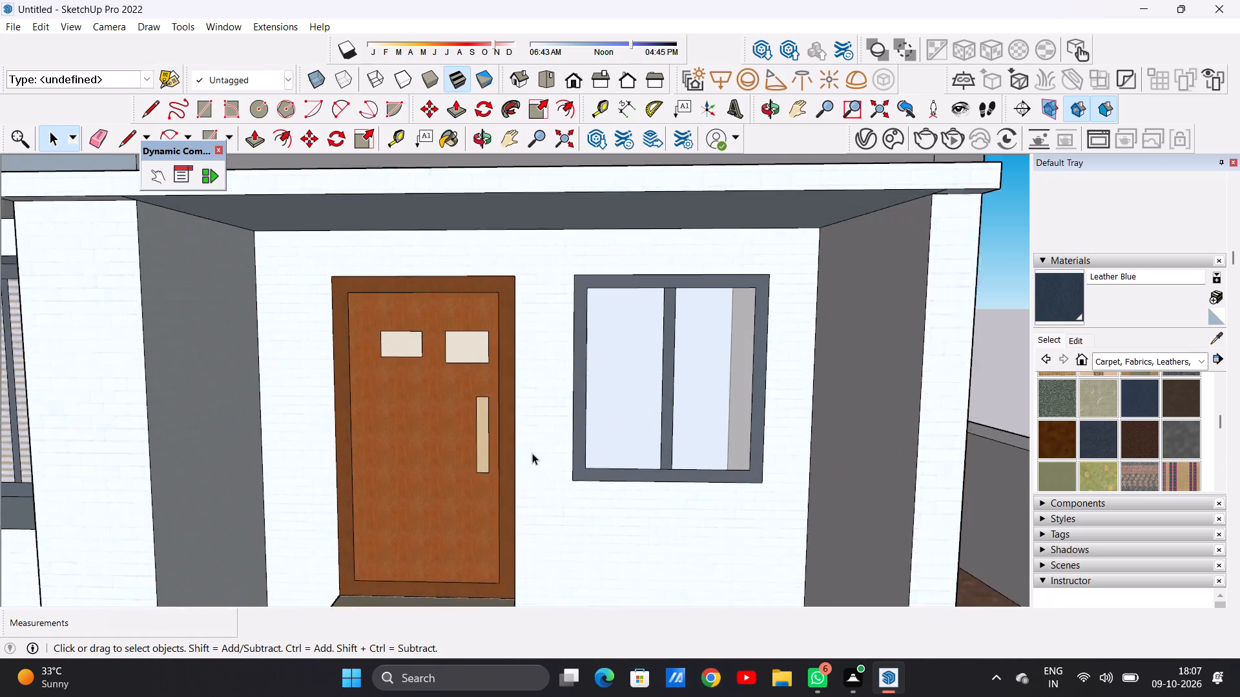
{"action": "scroll", "coordinate": [532, 453], "scroll_direction": "up", "scroll_amount": 2}
{"action": "scroll", "coordinate": [477, 427], "scroll_direction": "down", "scroll_amount": 11}
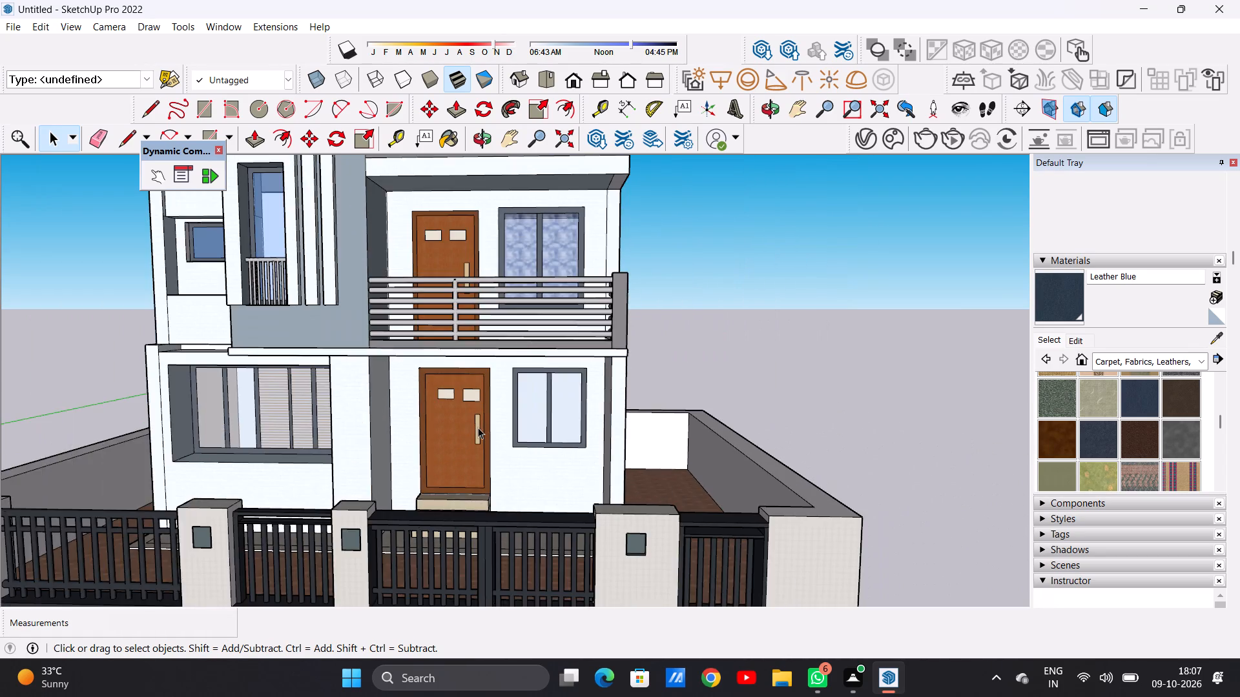
{"action": "scroll", "coordinate": [478, 427], "scroll_direction": "down", "scroll_amount": 2}
Examine the ground-floor entrance steps and their existing finish from the villa's front corner.
{"action": "middle_click_drag", "start_coordinate": [527, 405], "coordinate": [324, 404]}
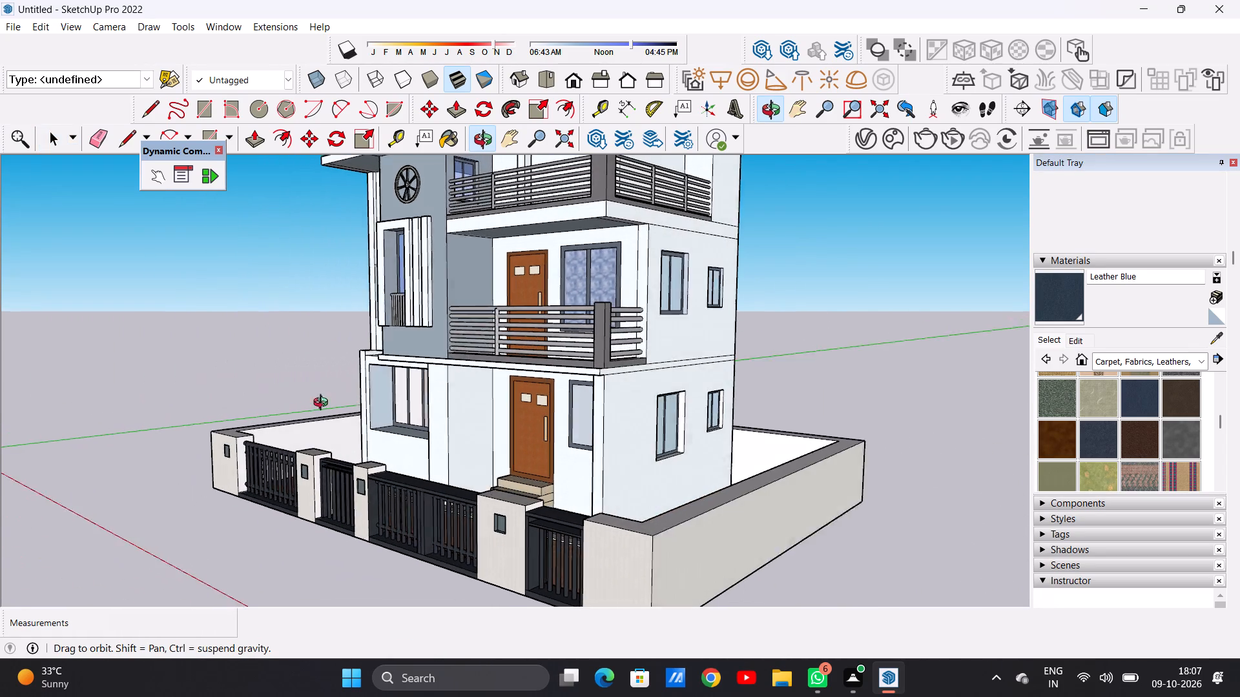
{"action": "middle_click_drag", "start_coordinate": [324, 404], "coordinate": [312, 400]}
{"action": "middle_click_drag", "start_coordinate": [634, 399], "coordinate": [572, 481]}
{"action": "scroll", "coordinate": [564, 463], "scroll_direction": "up", "scroll_amount": 10}
{"action": "scroll", "coordinate": [541, 472], "scroll_direction": "down", "scroll_amount": 1}
{"action": "scroll", "coordinate": [541, 472], "scroll_direction": "up", "scroll_amount": 12}
{"action": "scroll", "coordinate": [530, 478], "scroll_direction": "down", "scroll_amount": 1}
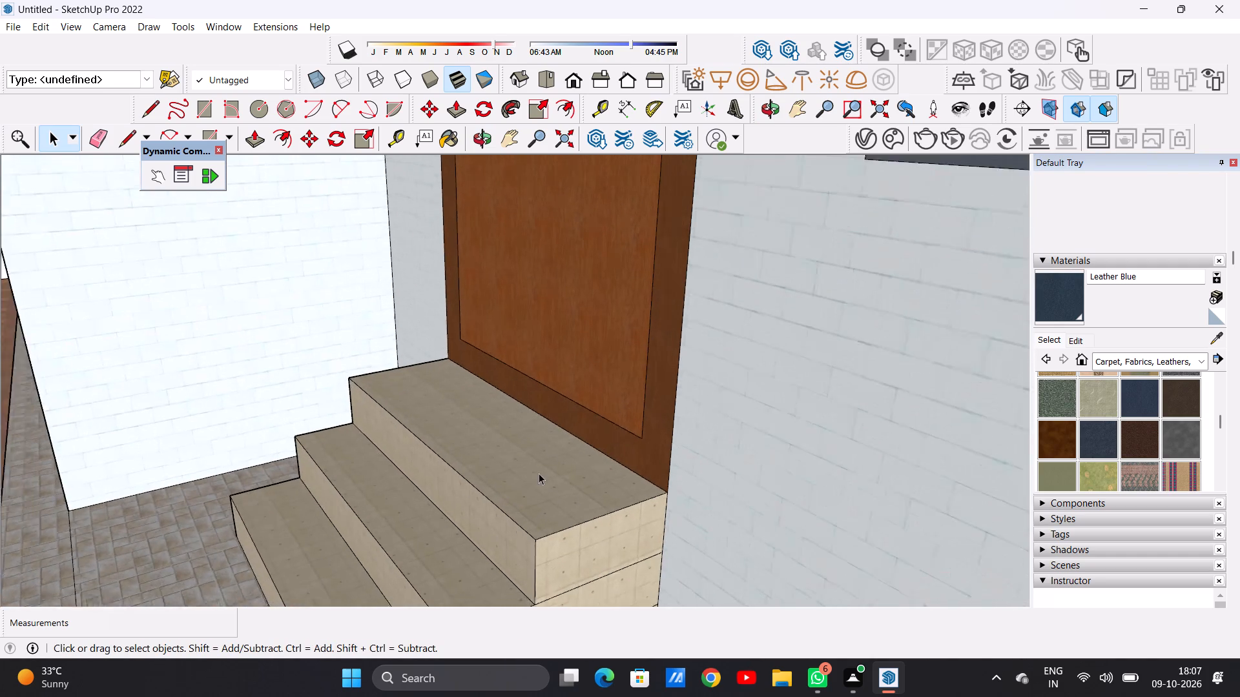
{"action": "scroll", "coordinate": [539, 473], "scroll_direction": "down", "scroll_amount": 16}
{"action": "scroll", "coordinate": [526, 494], "scroll_direction": "up", "scroll_amount": 14}
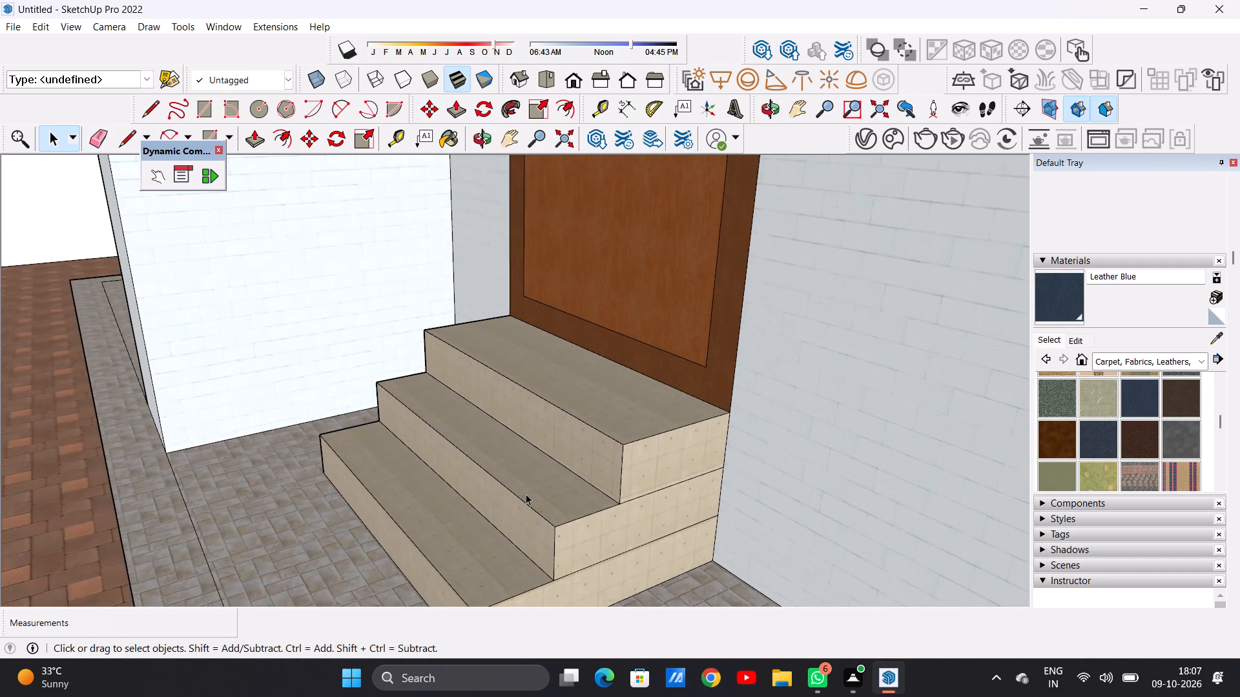
{"action": "scroll", "coordinate": [532, 493], "scroll_direction": "down", "scroll_amount": 13}
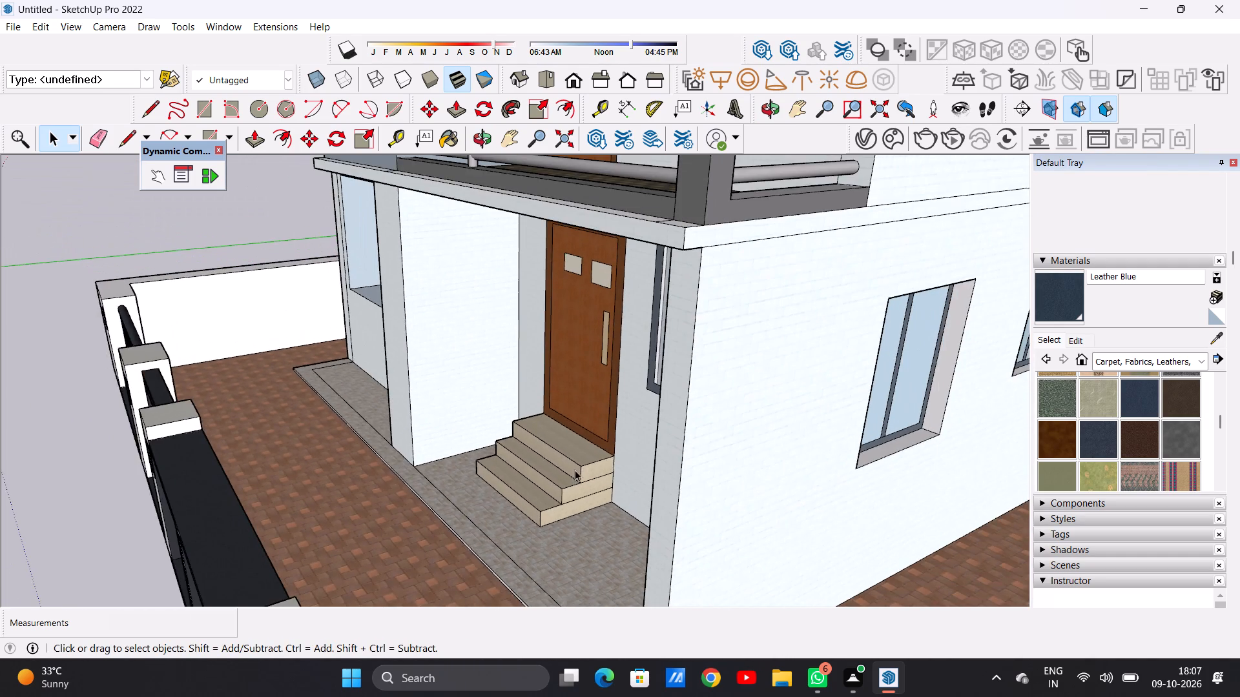
{"action": "scroll", "coordinate": [575, 470], "scroll_direction": "up", "scroll_amount": 5}
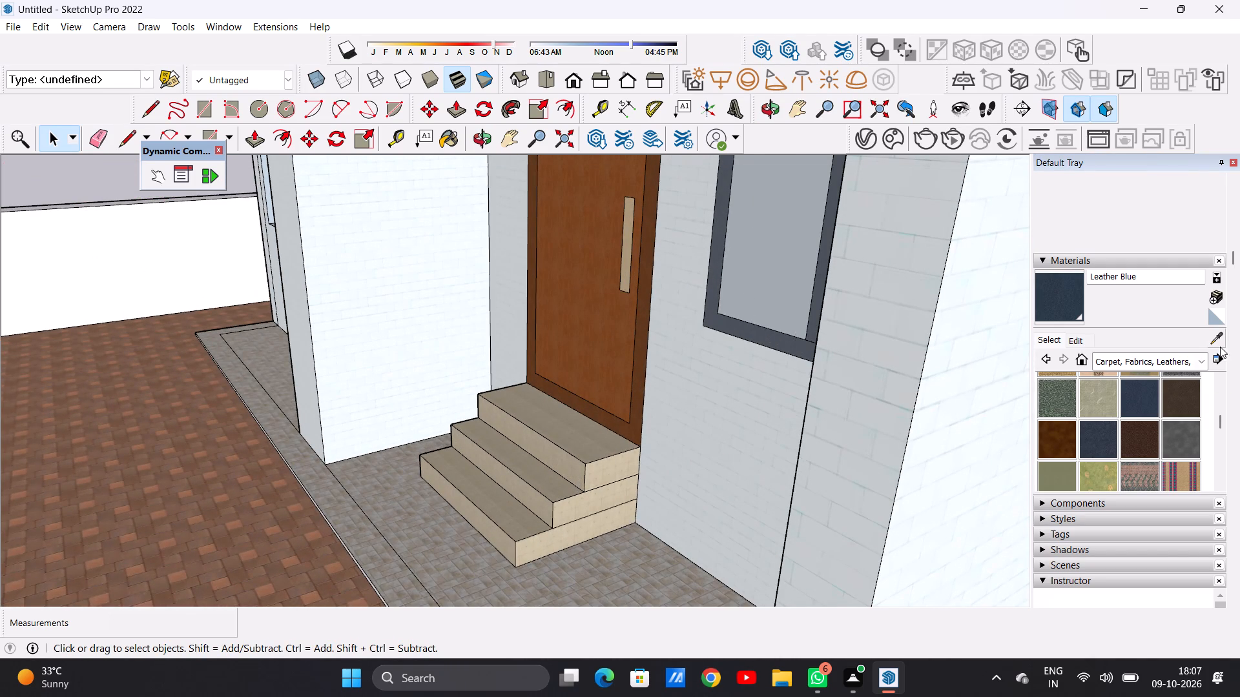
Browse the Tile material collection for a finish for the entrance steps.
{"action": "left_click", "coordinate": [1197, 362]}
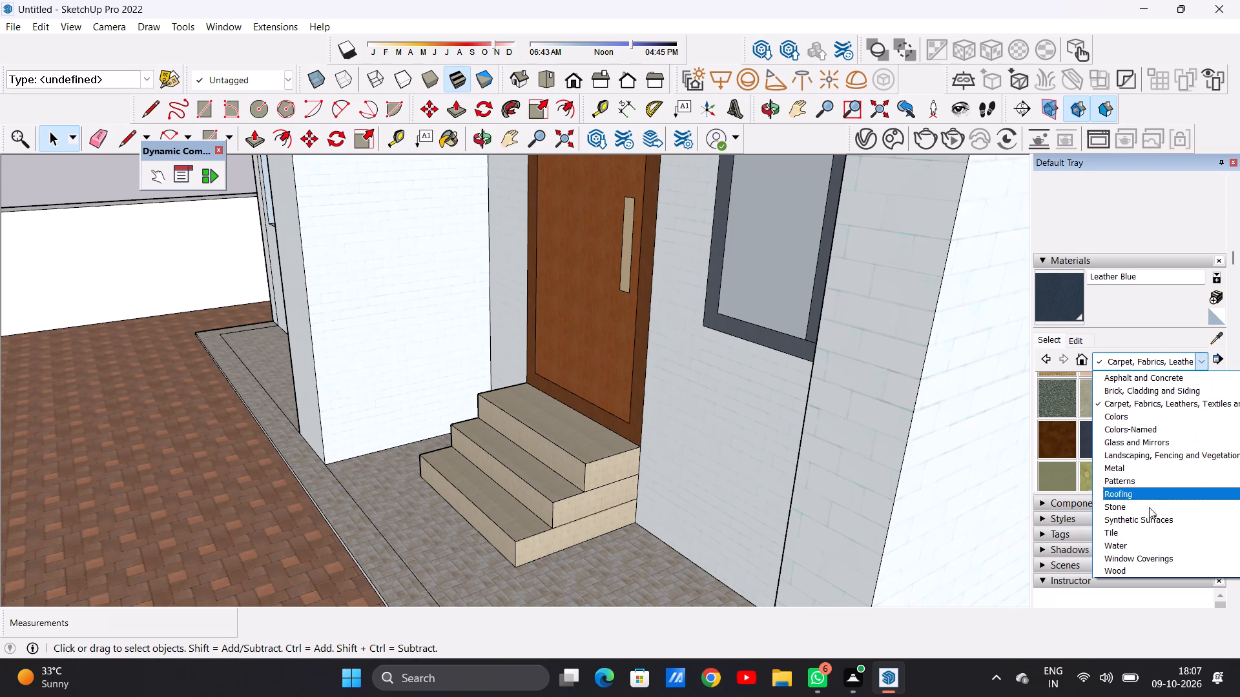
{"action": "left_click", "coordinate": [1131, 529]}
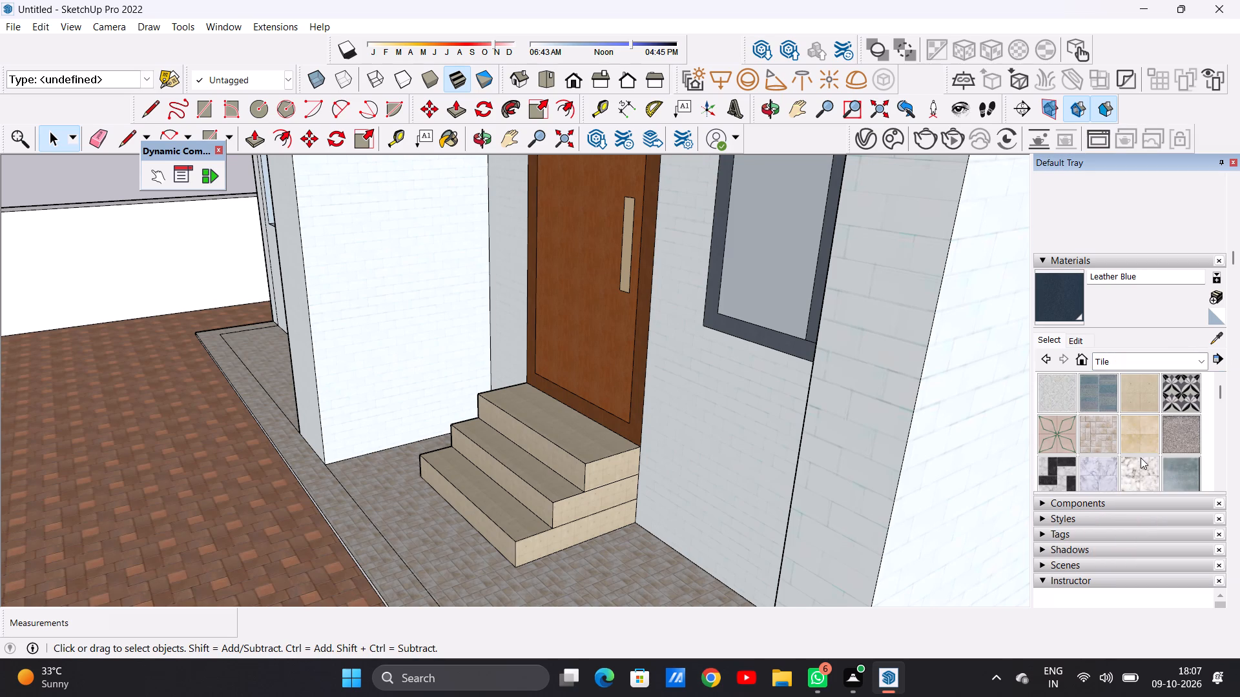
{"action": "scroll", "coordinate": [1139, 458], "scroll_direction": "down", "scroll_amount": 2}
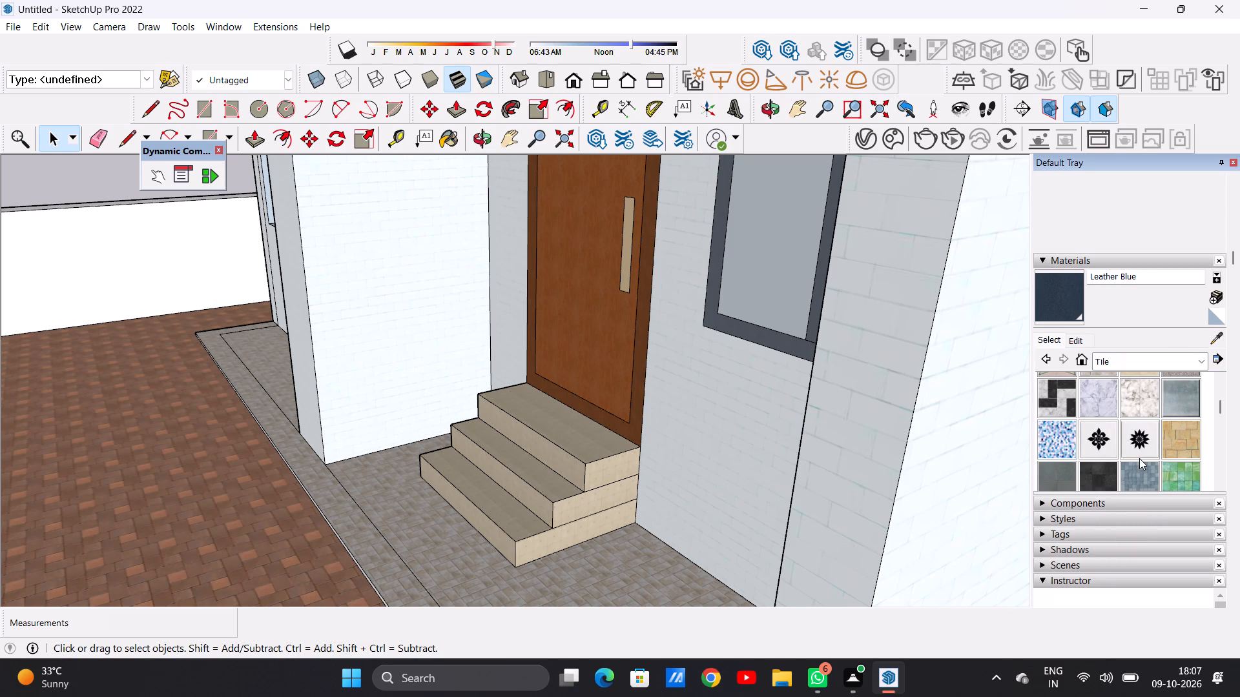
{"action": "scroll", "coordinate": [1139, 458], "scroll_direction": "down", "scroll_amount": 1}
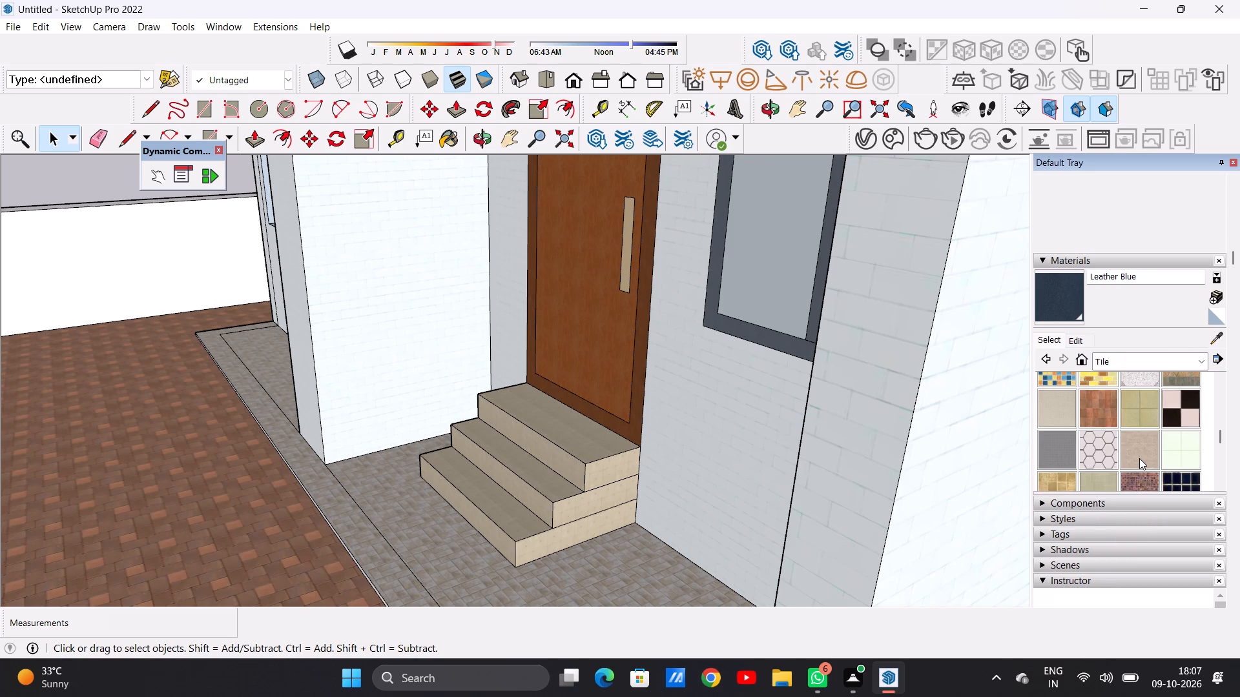
{"action": "scroll", "coordinate": [1139, 458], "scroll_direction": "down", "scroll_amount": 2}
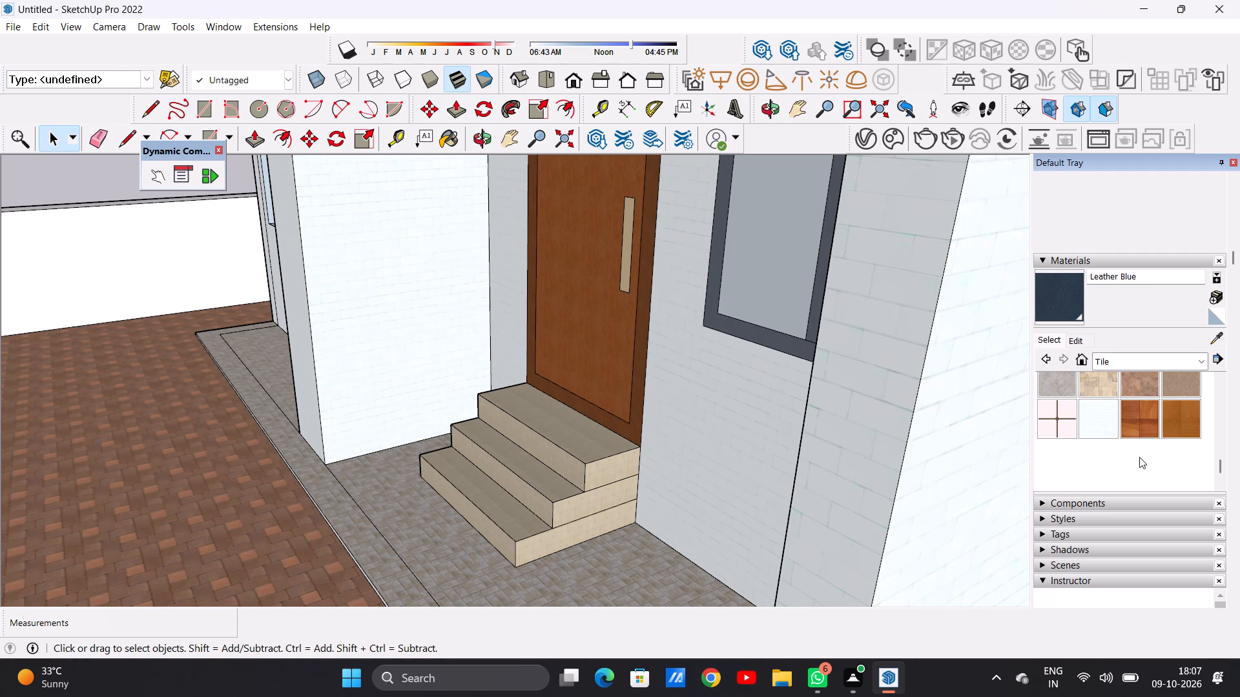
{"action": "scroll", "coordinate": [1139, 457], "scroll_direction": "up", "scroll_amount": 2}
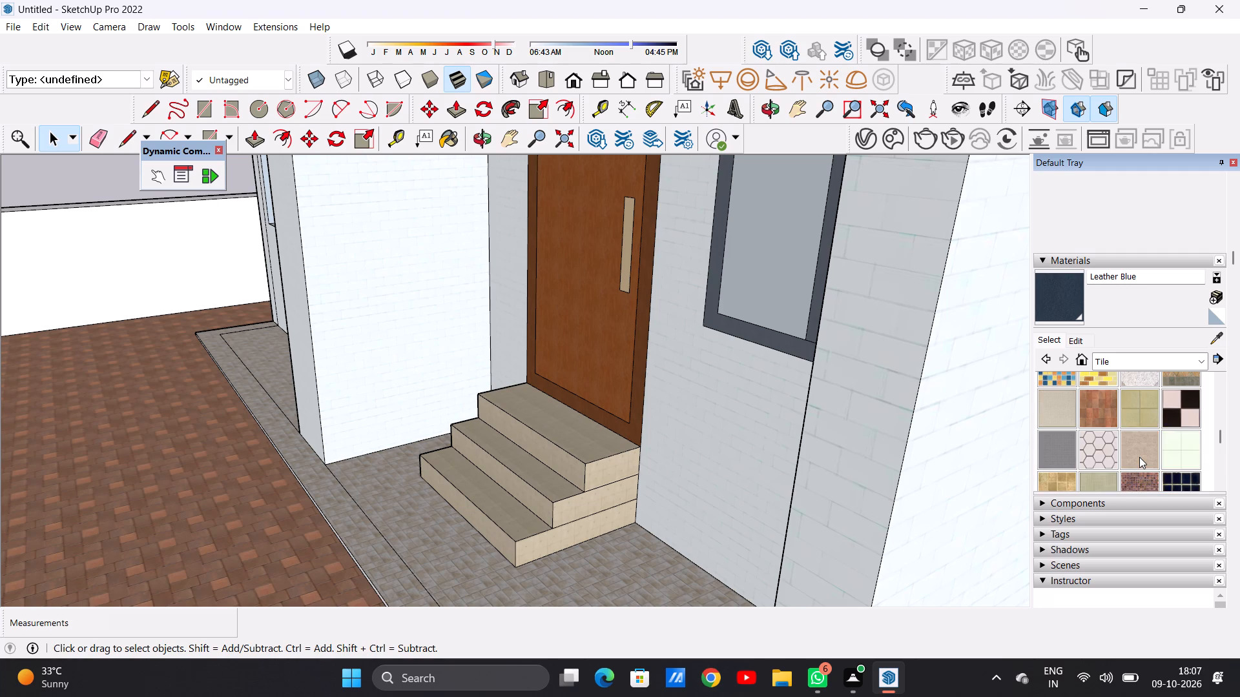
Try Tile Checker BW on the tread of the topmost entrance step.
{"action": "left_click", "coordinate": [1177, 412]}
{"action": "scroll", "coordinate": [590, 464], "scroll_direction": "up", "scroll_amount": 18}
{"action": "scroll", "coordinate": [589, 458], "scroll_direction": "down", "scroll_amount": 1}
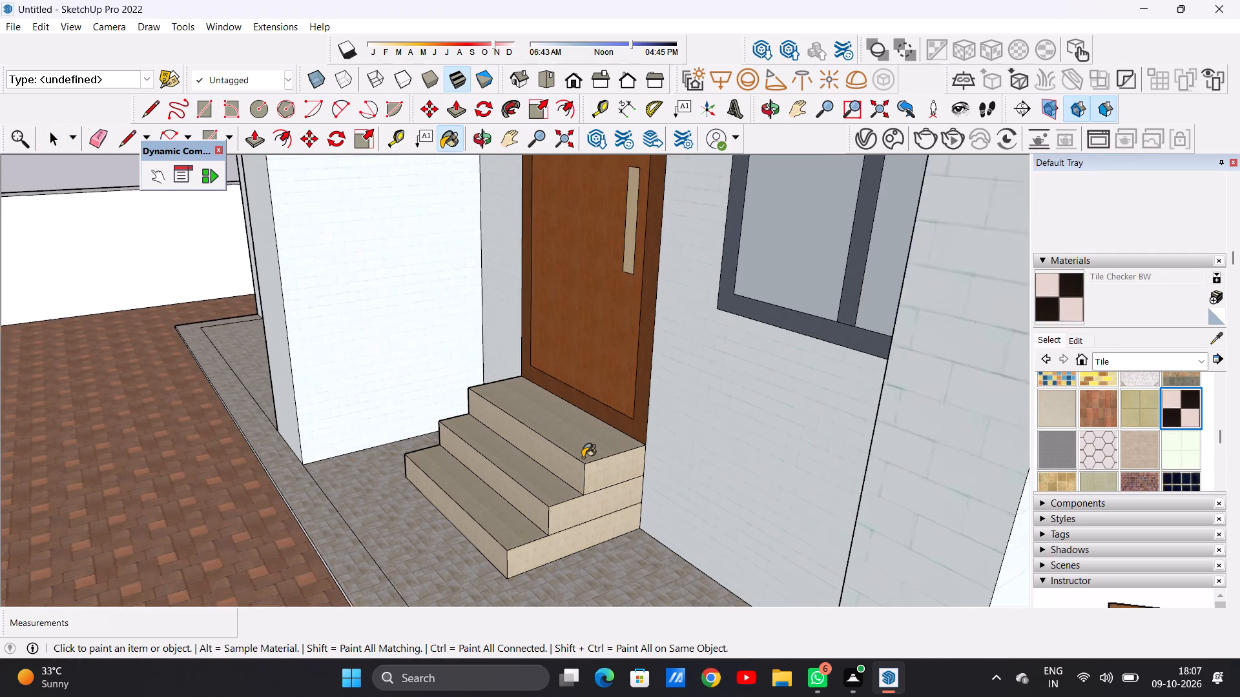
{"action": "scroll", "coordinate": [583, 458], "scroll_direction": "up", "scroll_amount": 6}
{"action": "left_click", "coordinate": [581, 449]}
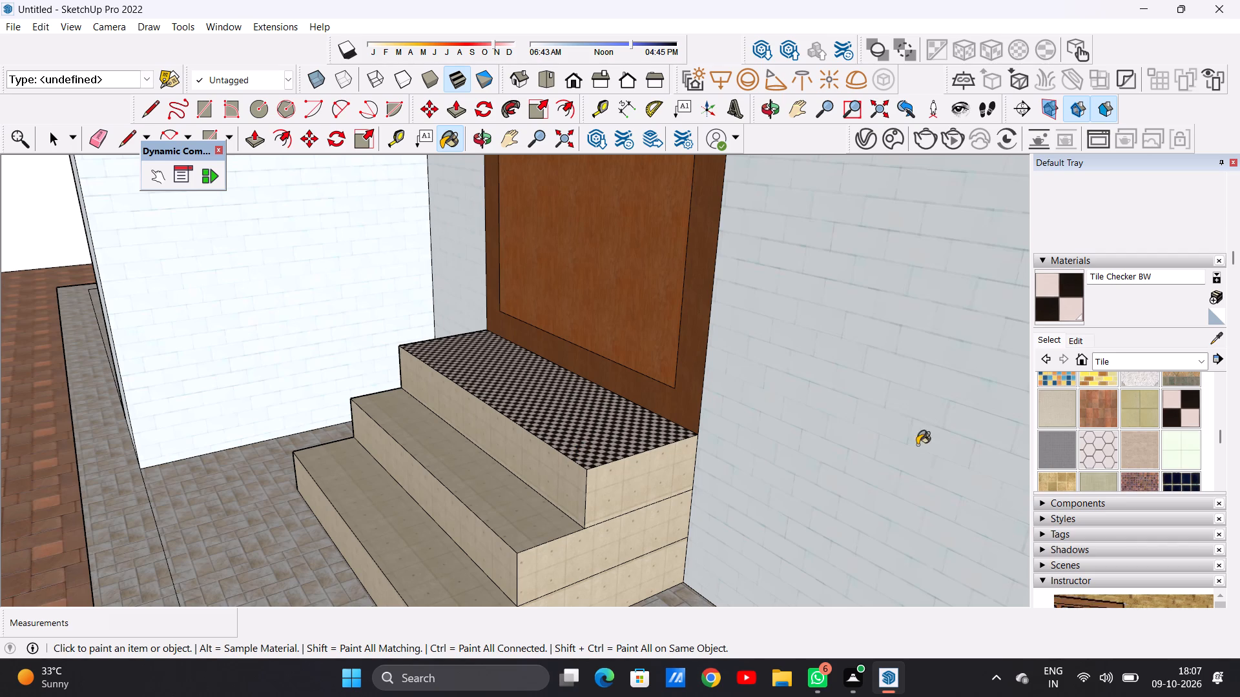
Paint the tread of the topmost entrance step with Tile Ceramic Natural and check it up close.
{"action": "left_click", "coordinate": [1141, 415]}
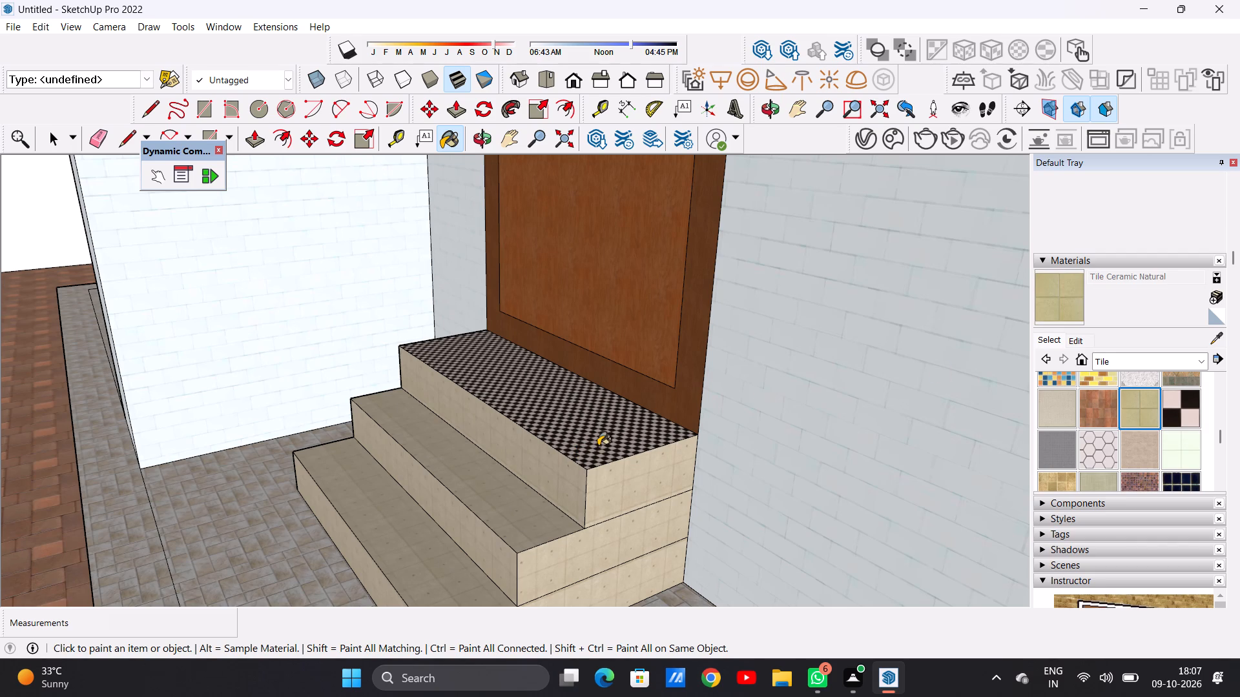
{"action": "left_click", "coordinate": [586, 440]}
{"action": "scroll", "coordinate": [595, 459], "scroll_direction": "up", "scroll_amount": 13}
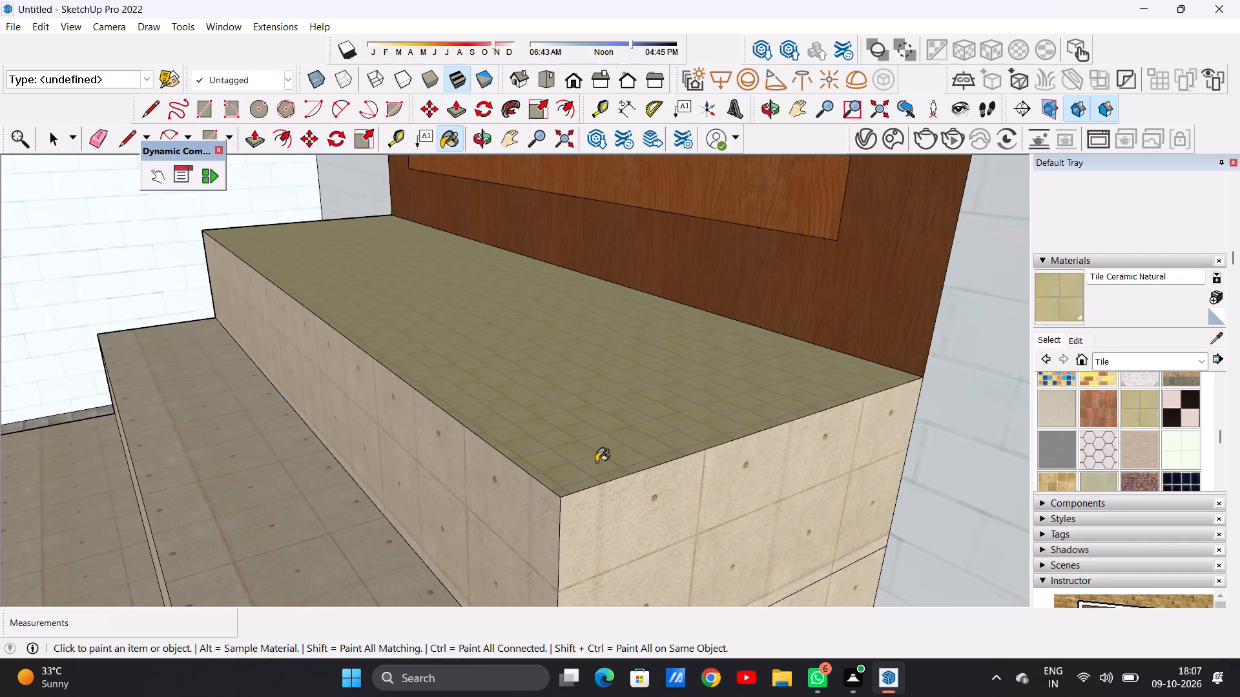
{"action": "scroll", "coordinate": [606, 436], "scroll_direction": "down", "scroll_amount": 20}
{"action": "scroll", "coordinate": [606, 436], "scroll_direction": "down", "scroll_amount": 1}
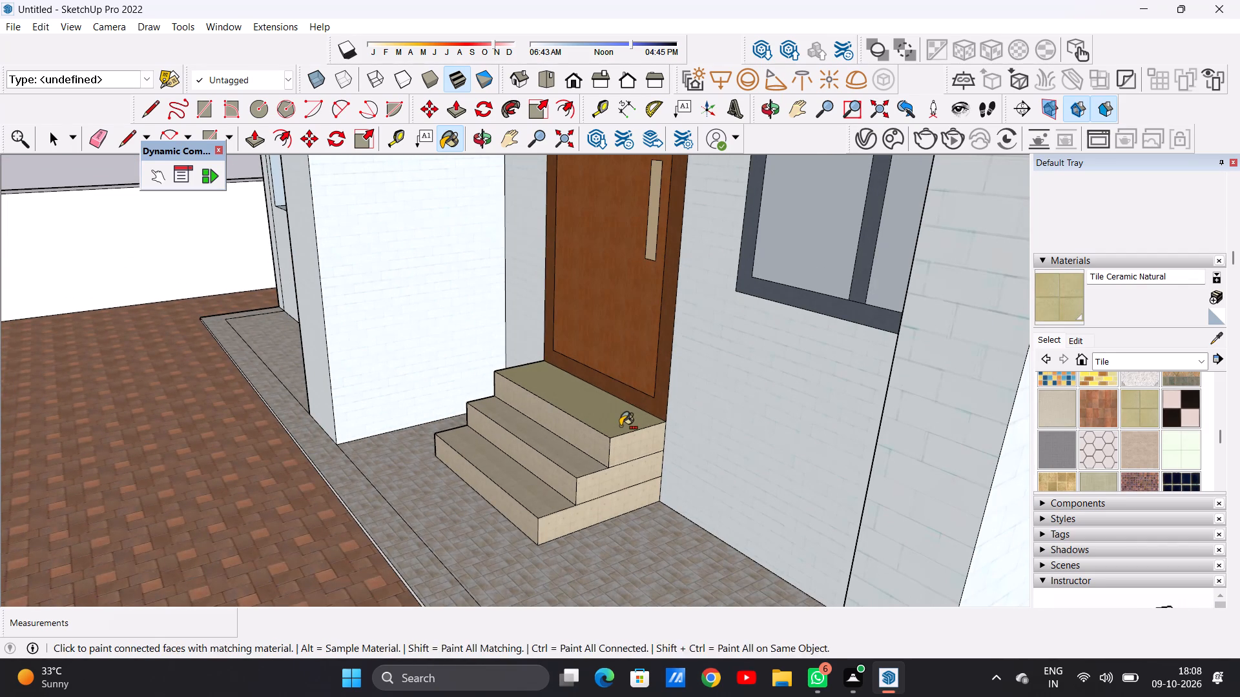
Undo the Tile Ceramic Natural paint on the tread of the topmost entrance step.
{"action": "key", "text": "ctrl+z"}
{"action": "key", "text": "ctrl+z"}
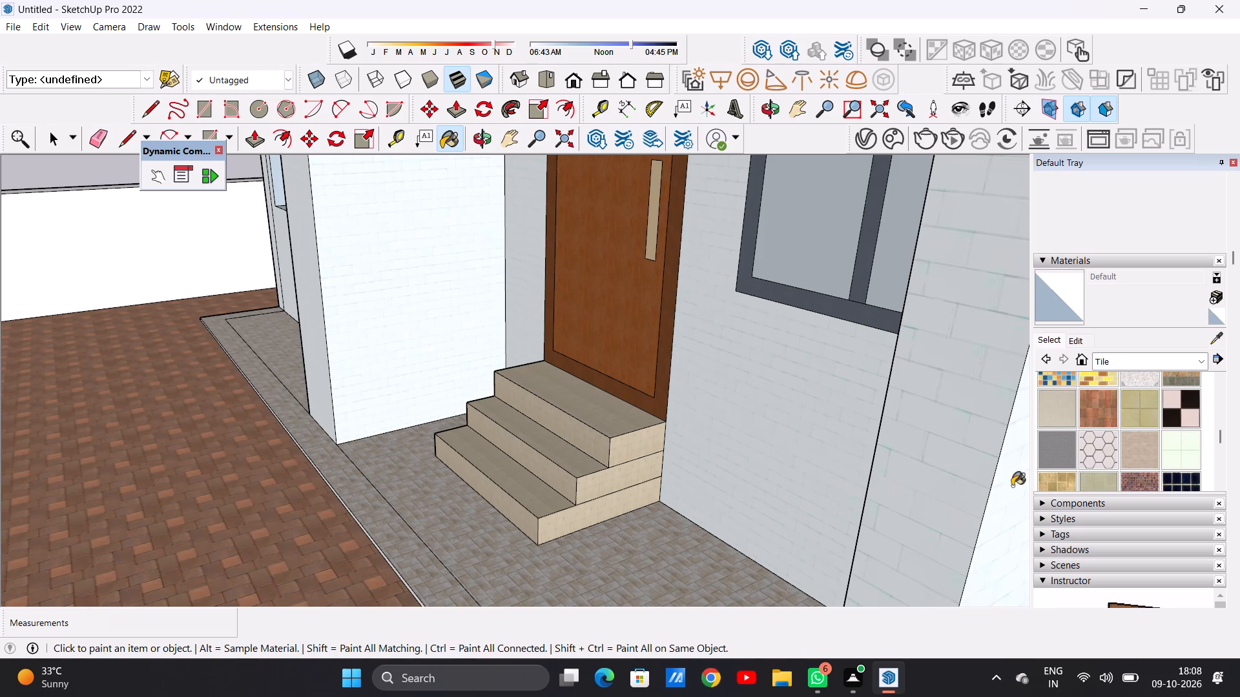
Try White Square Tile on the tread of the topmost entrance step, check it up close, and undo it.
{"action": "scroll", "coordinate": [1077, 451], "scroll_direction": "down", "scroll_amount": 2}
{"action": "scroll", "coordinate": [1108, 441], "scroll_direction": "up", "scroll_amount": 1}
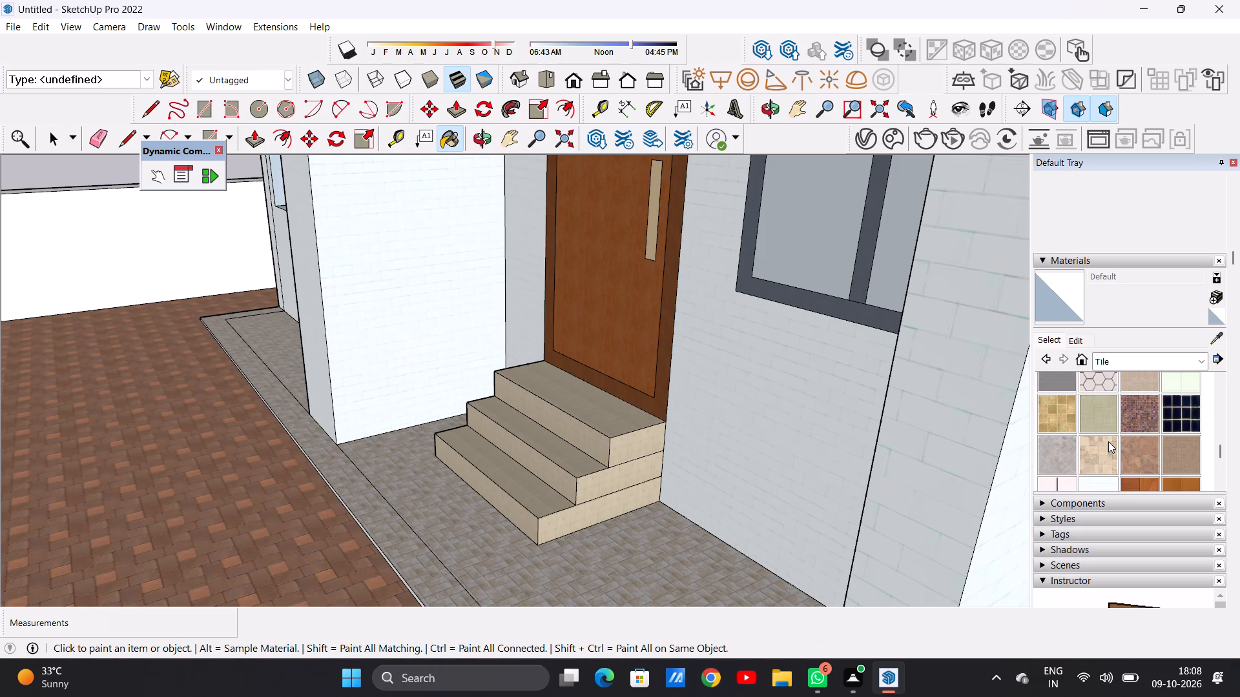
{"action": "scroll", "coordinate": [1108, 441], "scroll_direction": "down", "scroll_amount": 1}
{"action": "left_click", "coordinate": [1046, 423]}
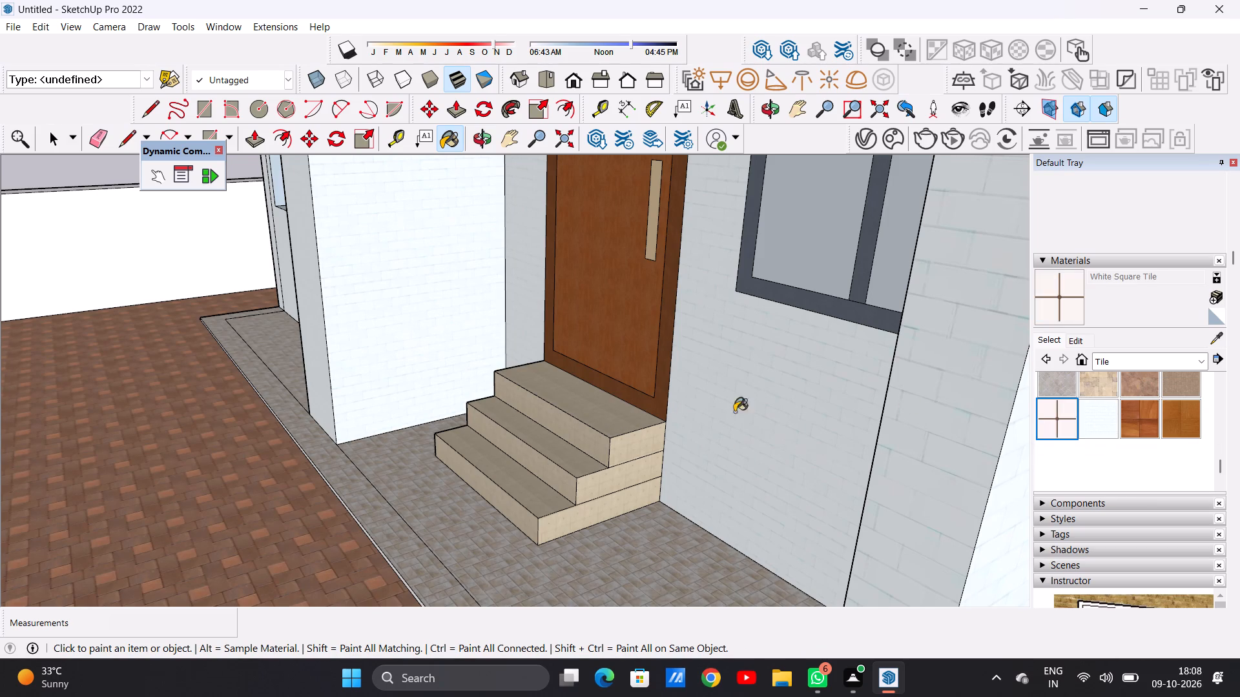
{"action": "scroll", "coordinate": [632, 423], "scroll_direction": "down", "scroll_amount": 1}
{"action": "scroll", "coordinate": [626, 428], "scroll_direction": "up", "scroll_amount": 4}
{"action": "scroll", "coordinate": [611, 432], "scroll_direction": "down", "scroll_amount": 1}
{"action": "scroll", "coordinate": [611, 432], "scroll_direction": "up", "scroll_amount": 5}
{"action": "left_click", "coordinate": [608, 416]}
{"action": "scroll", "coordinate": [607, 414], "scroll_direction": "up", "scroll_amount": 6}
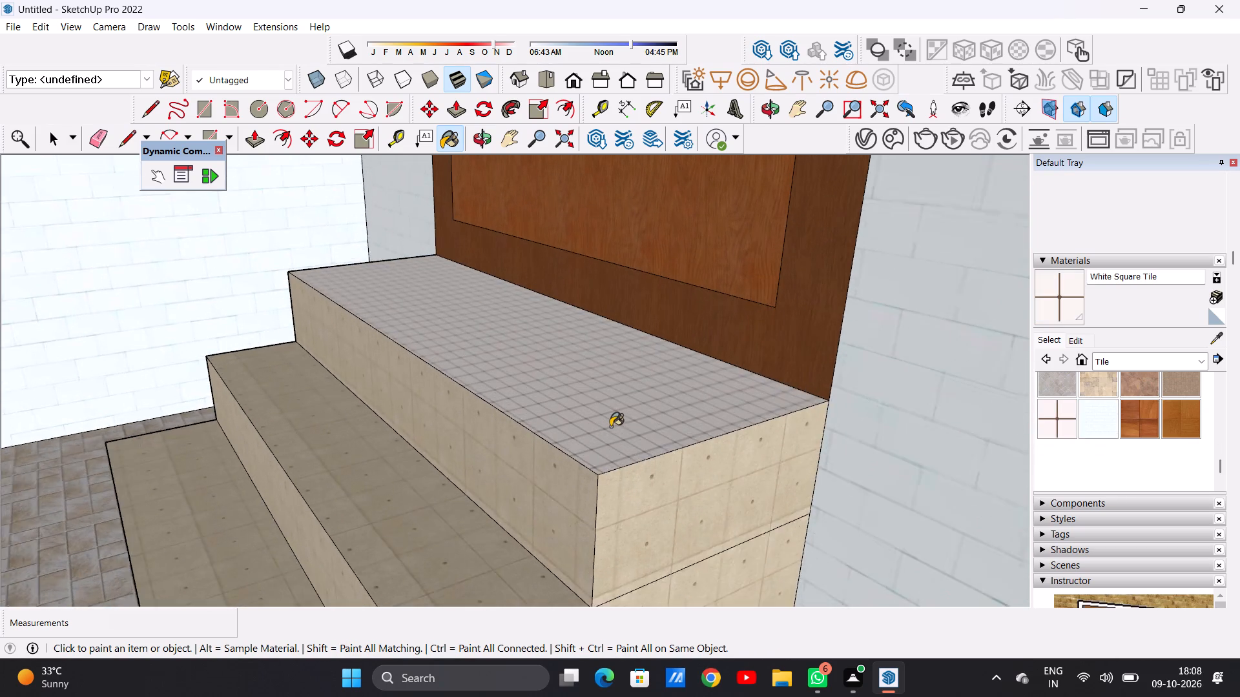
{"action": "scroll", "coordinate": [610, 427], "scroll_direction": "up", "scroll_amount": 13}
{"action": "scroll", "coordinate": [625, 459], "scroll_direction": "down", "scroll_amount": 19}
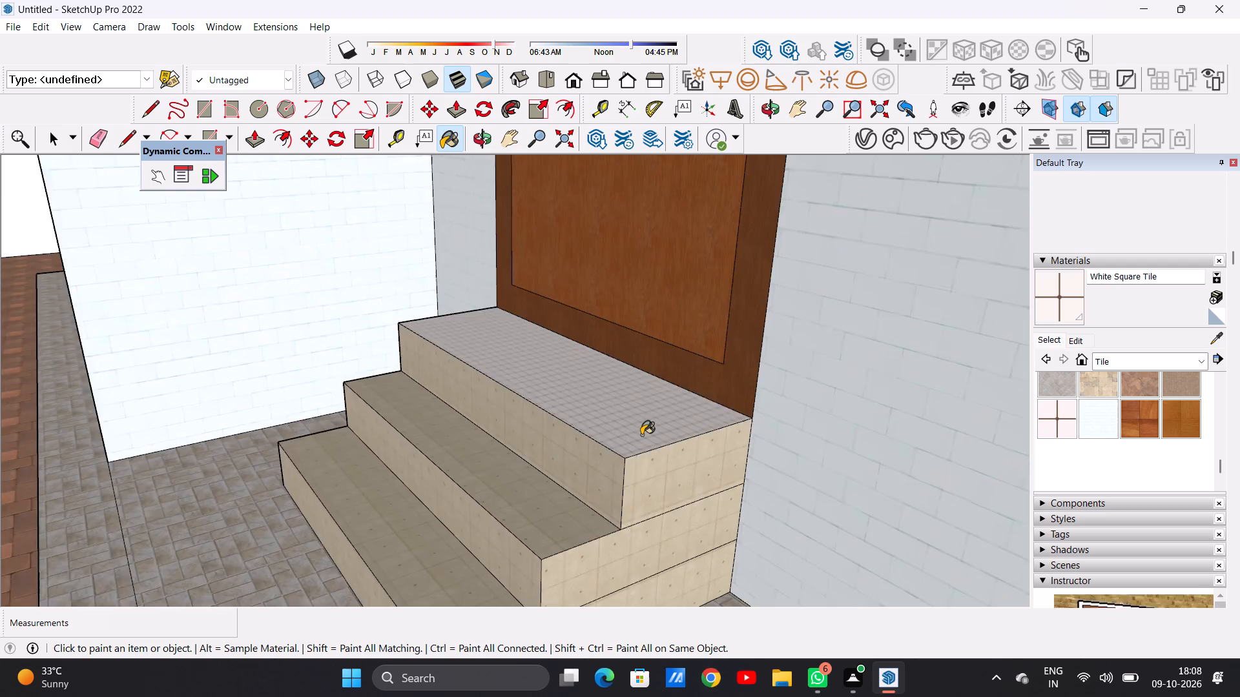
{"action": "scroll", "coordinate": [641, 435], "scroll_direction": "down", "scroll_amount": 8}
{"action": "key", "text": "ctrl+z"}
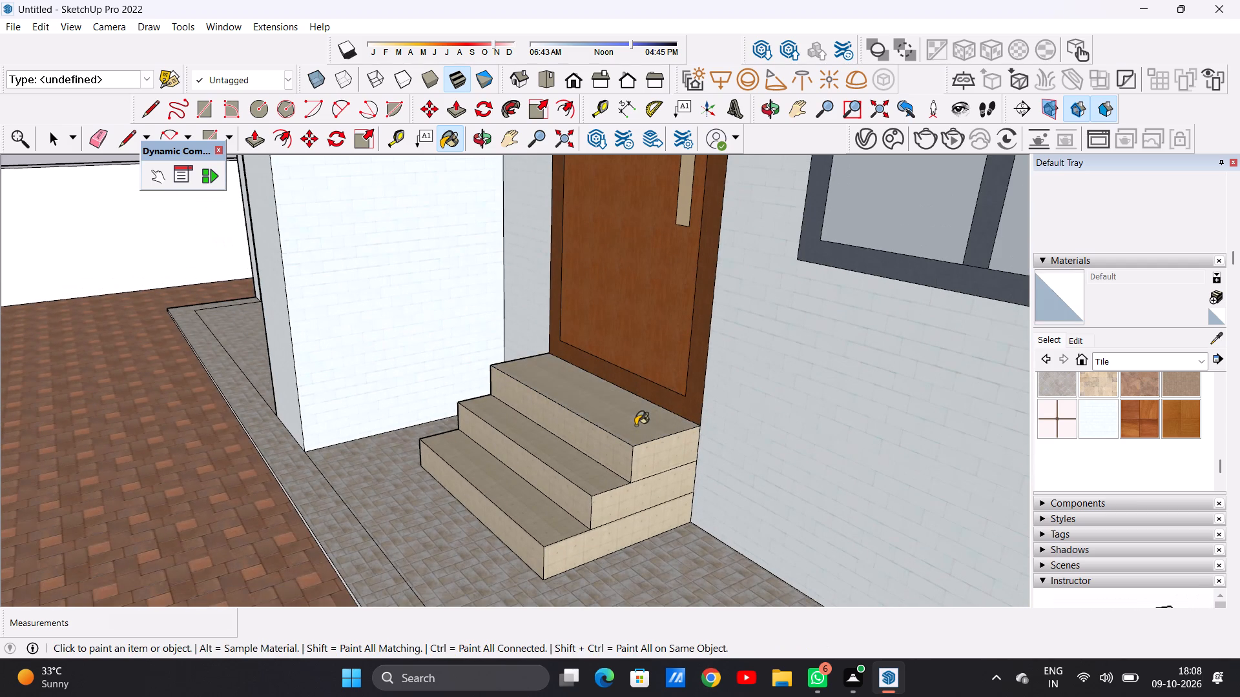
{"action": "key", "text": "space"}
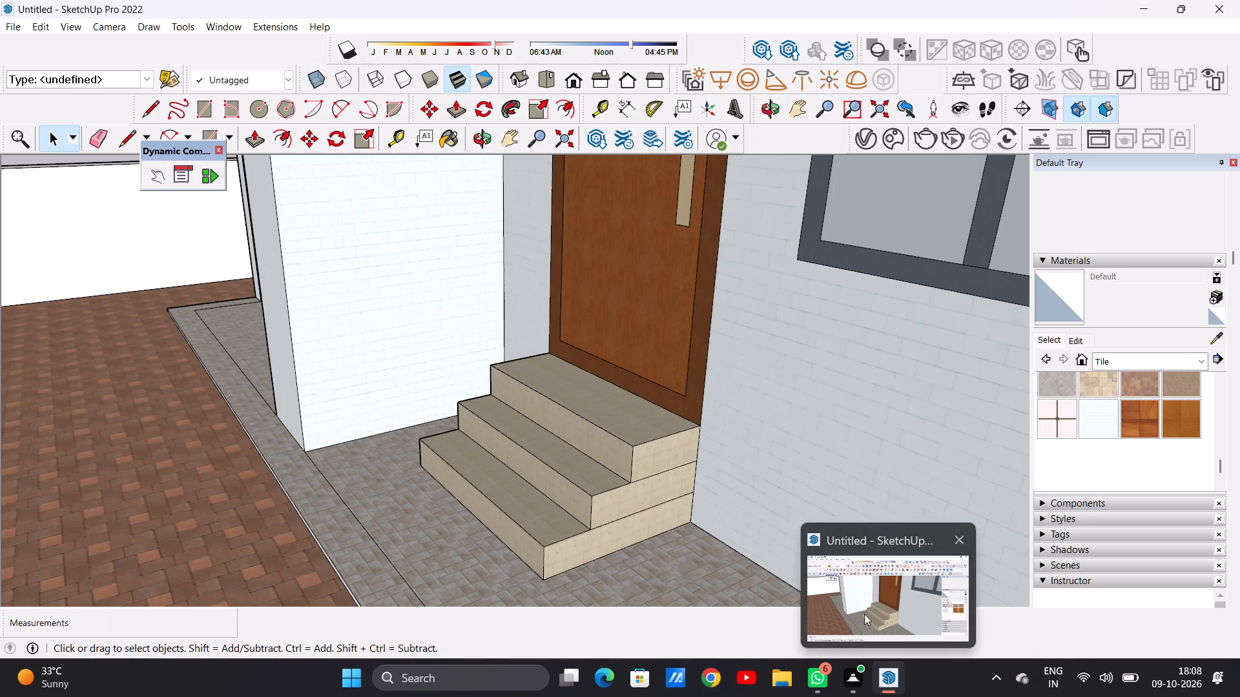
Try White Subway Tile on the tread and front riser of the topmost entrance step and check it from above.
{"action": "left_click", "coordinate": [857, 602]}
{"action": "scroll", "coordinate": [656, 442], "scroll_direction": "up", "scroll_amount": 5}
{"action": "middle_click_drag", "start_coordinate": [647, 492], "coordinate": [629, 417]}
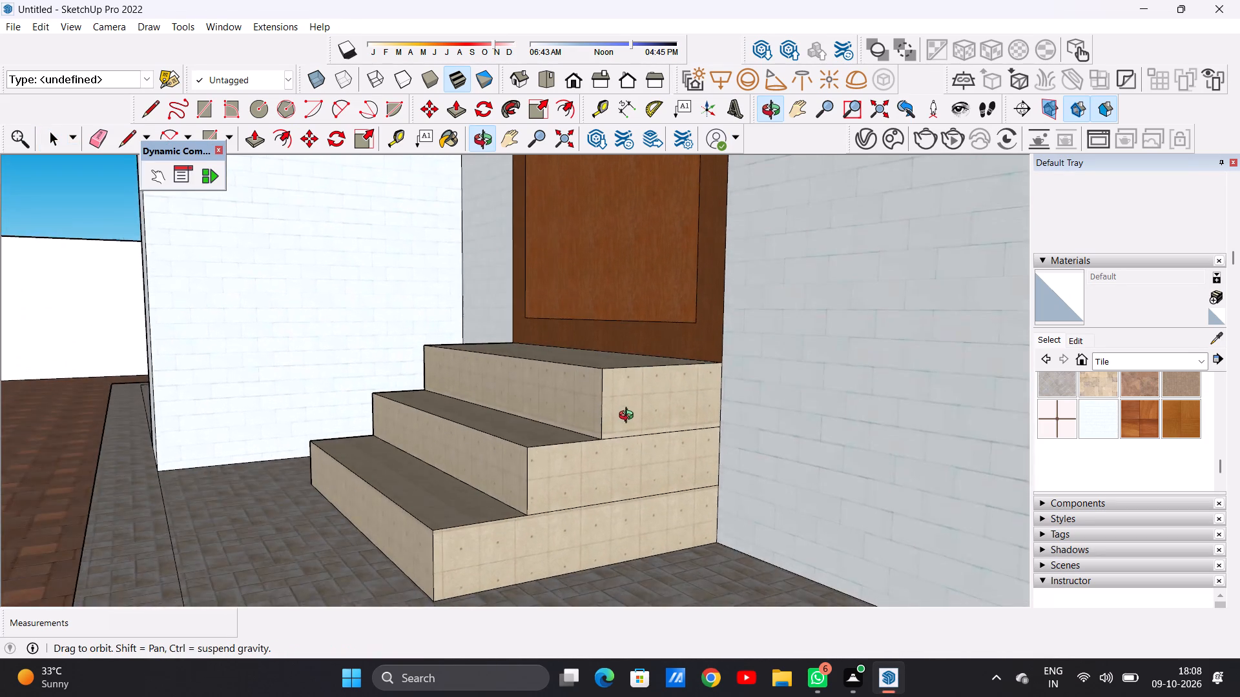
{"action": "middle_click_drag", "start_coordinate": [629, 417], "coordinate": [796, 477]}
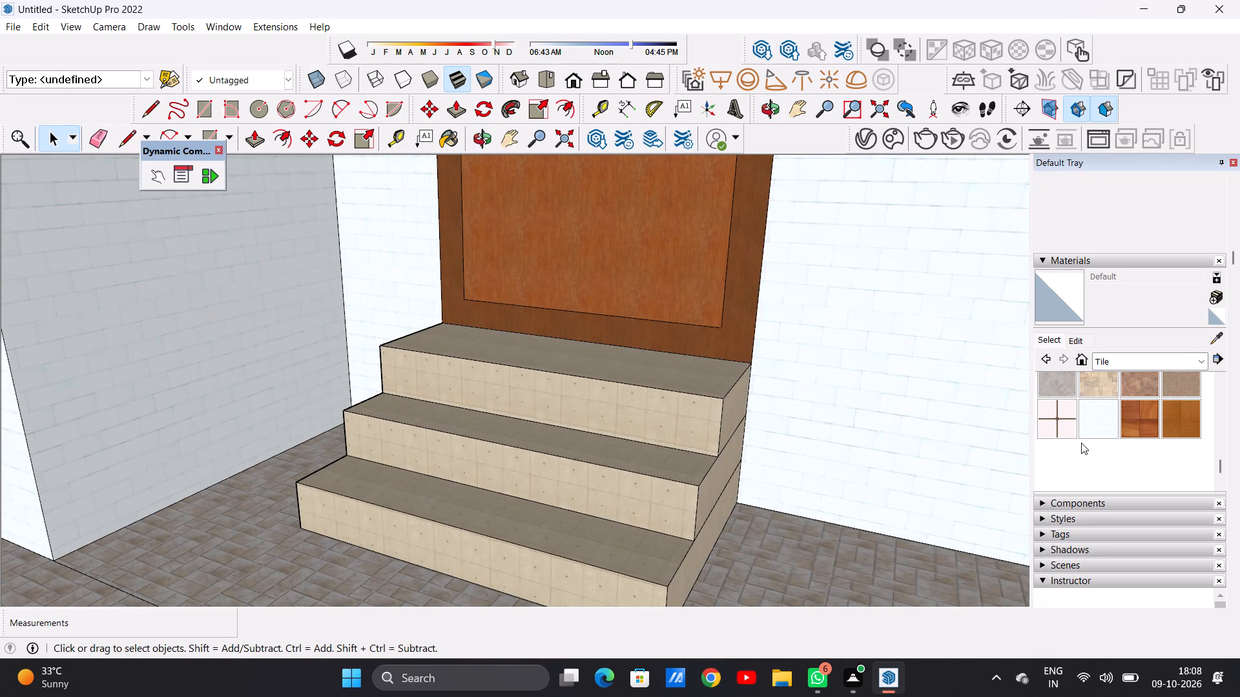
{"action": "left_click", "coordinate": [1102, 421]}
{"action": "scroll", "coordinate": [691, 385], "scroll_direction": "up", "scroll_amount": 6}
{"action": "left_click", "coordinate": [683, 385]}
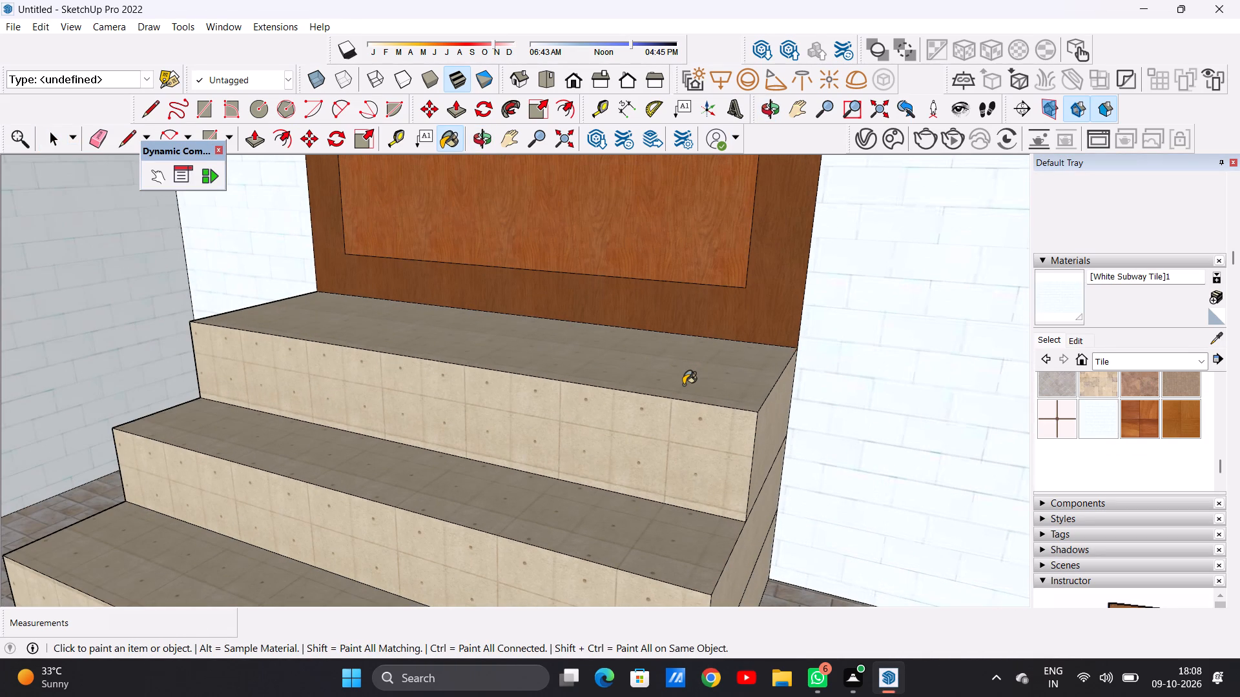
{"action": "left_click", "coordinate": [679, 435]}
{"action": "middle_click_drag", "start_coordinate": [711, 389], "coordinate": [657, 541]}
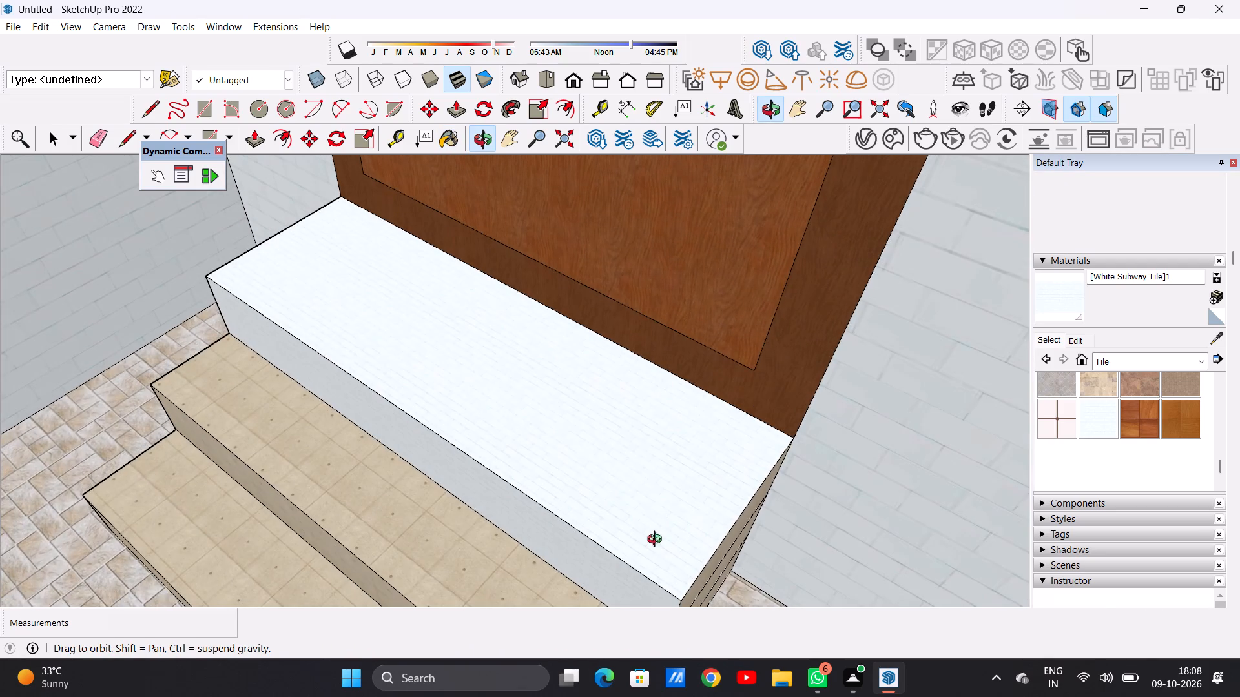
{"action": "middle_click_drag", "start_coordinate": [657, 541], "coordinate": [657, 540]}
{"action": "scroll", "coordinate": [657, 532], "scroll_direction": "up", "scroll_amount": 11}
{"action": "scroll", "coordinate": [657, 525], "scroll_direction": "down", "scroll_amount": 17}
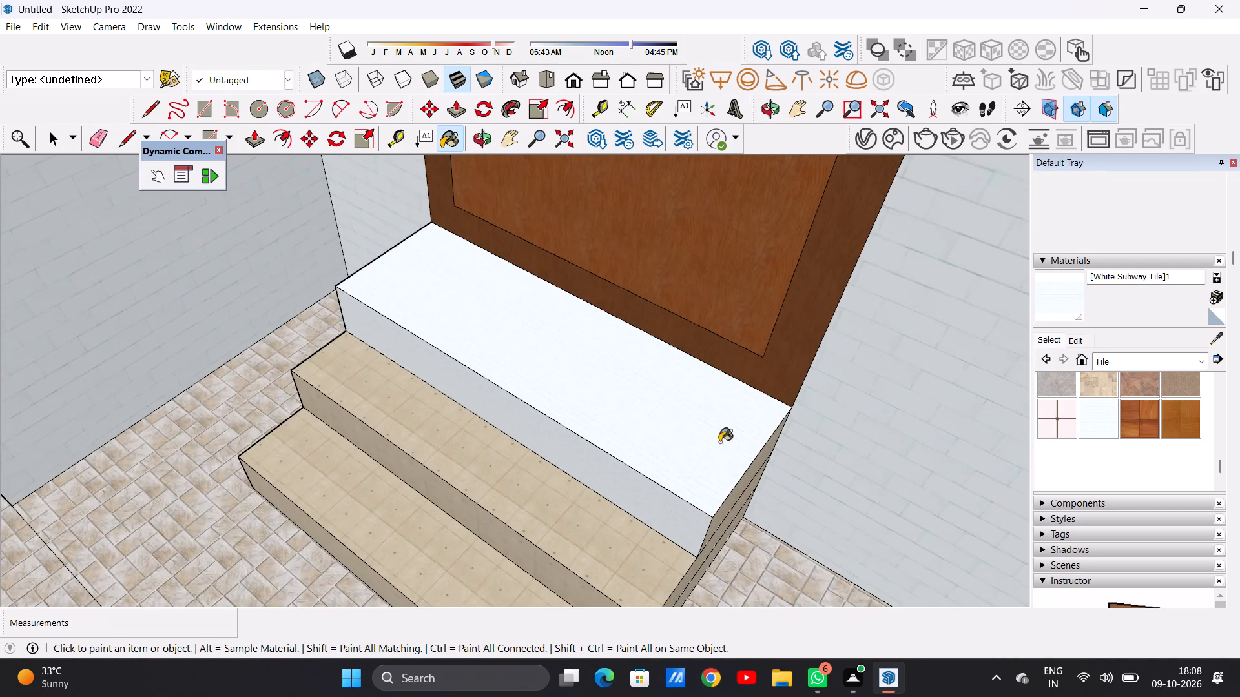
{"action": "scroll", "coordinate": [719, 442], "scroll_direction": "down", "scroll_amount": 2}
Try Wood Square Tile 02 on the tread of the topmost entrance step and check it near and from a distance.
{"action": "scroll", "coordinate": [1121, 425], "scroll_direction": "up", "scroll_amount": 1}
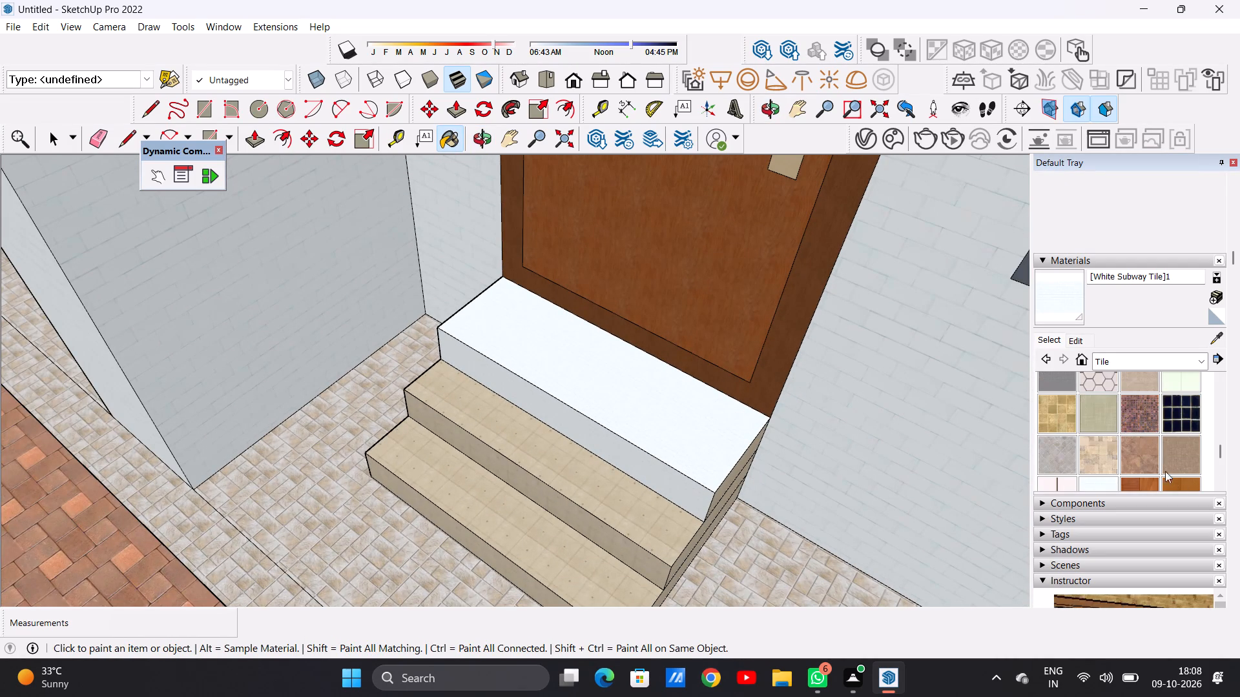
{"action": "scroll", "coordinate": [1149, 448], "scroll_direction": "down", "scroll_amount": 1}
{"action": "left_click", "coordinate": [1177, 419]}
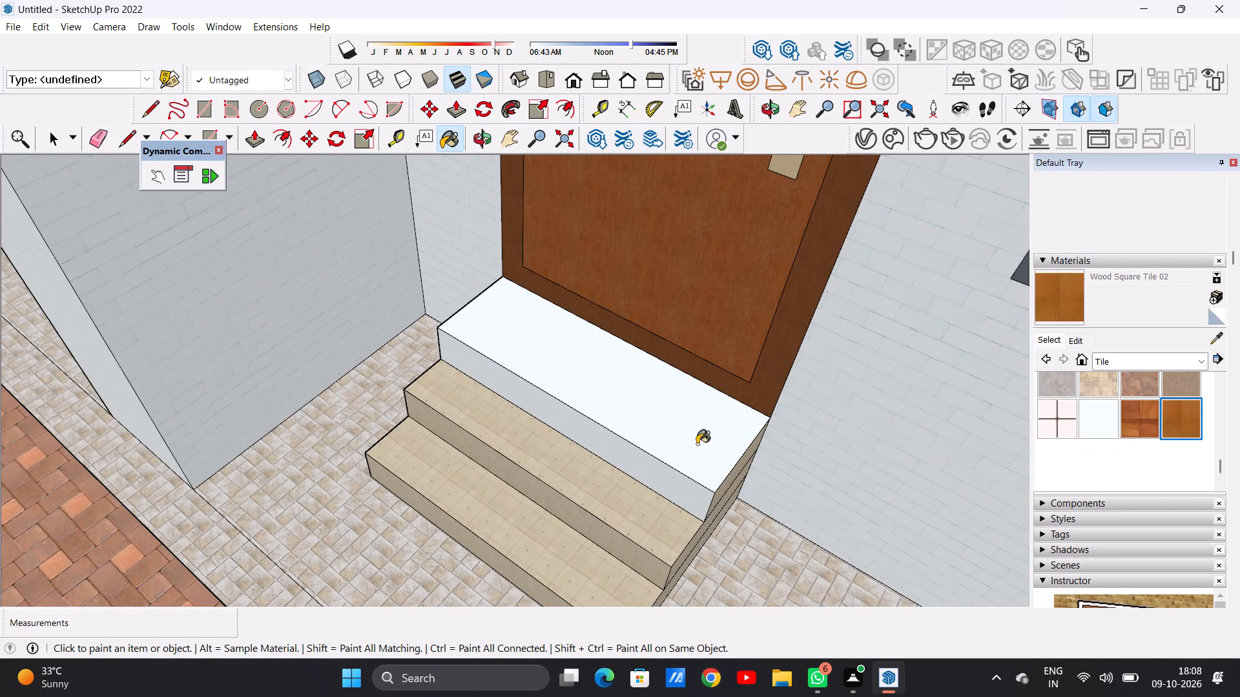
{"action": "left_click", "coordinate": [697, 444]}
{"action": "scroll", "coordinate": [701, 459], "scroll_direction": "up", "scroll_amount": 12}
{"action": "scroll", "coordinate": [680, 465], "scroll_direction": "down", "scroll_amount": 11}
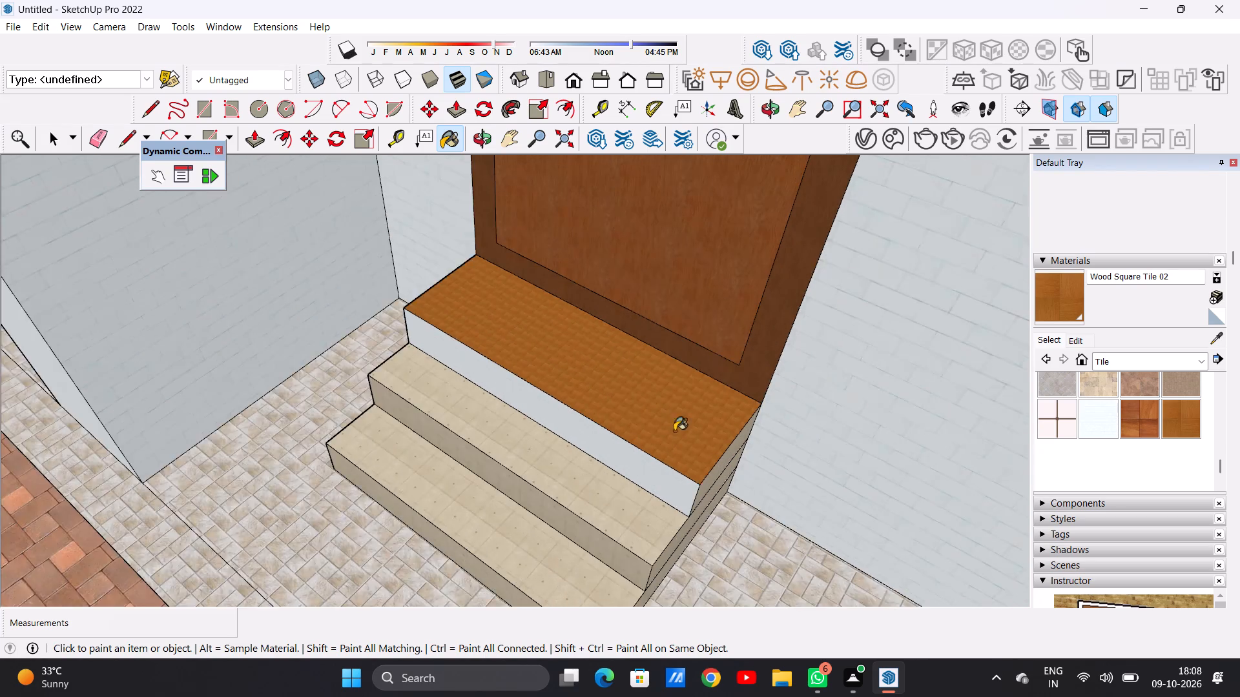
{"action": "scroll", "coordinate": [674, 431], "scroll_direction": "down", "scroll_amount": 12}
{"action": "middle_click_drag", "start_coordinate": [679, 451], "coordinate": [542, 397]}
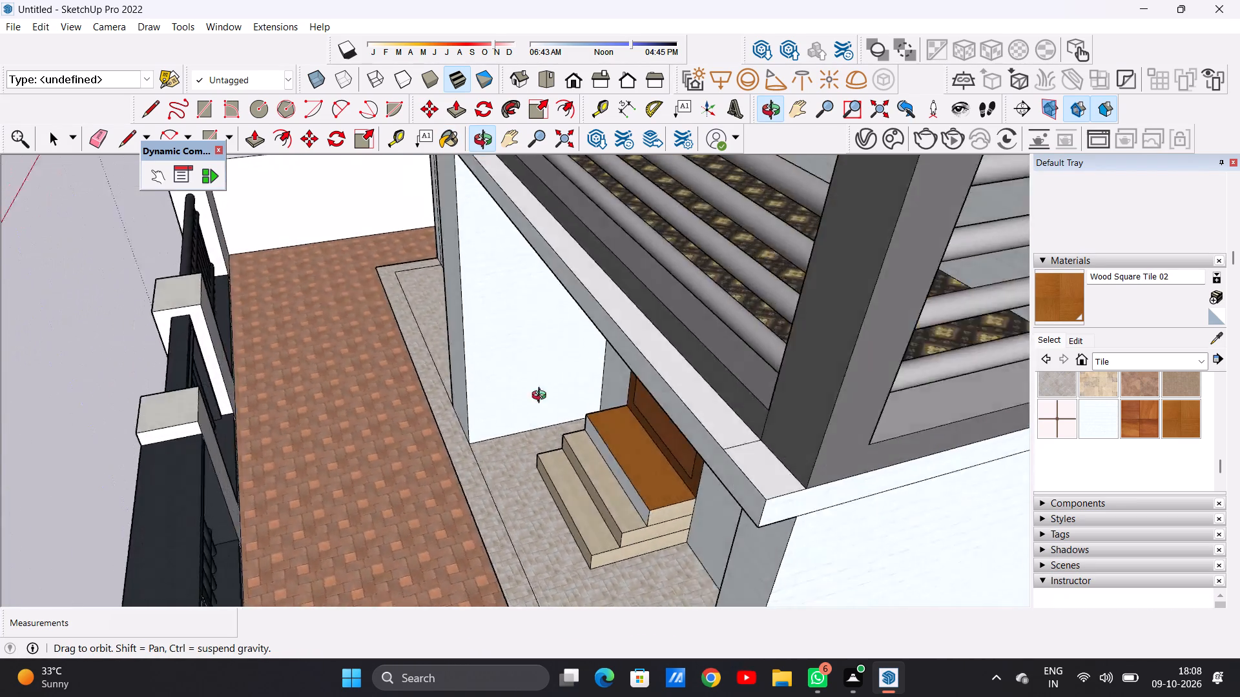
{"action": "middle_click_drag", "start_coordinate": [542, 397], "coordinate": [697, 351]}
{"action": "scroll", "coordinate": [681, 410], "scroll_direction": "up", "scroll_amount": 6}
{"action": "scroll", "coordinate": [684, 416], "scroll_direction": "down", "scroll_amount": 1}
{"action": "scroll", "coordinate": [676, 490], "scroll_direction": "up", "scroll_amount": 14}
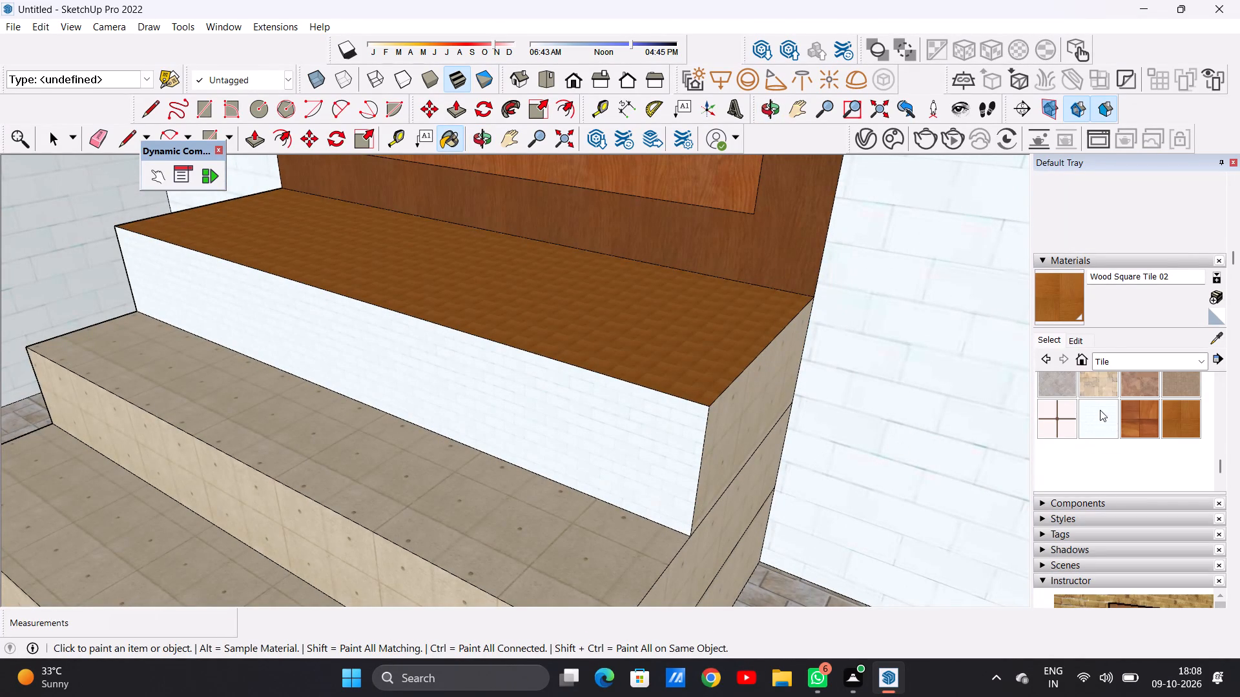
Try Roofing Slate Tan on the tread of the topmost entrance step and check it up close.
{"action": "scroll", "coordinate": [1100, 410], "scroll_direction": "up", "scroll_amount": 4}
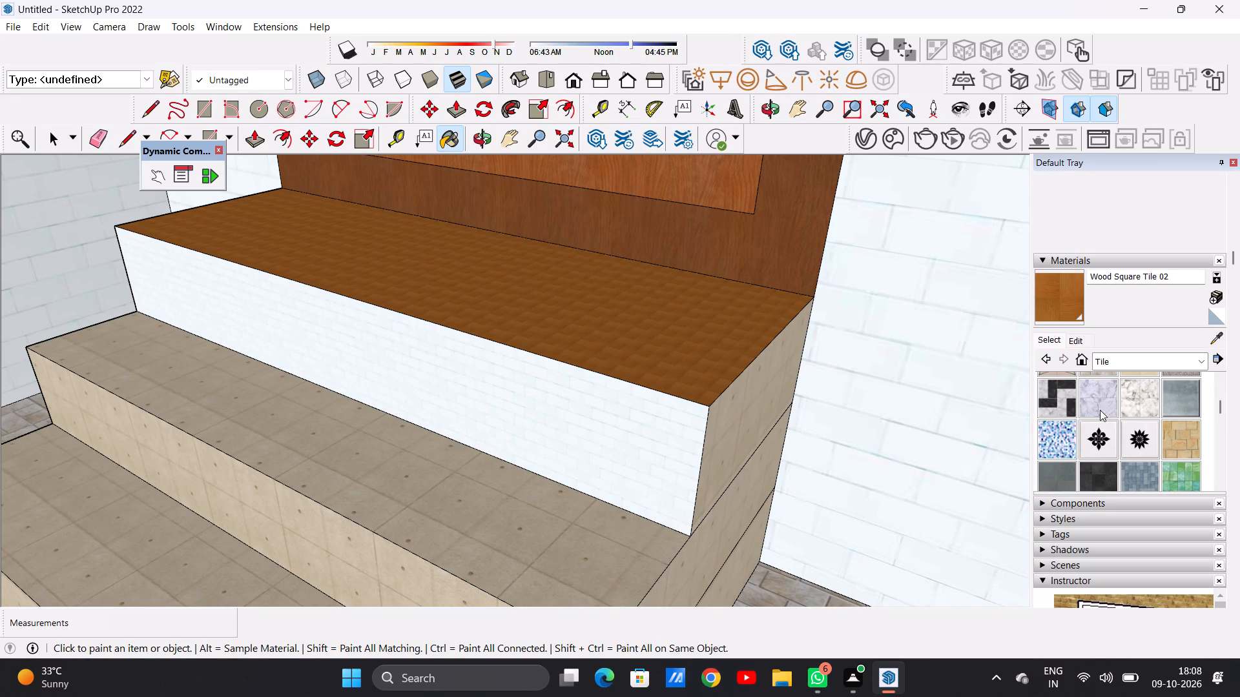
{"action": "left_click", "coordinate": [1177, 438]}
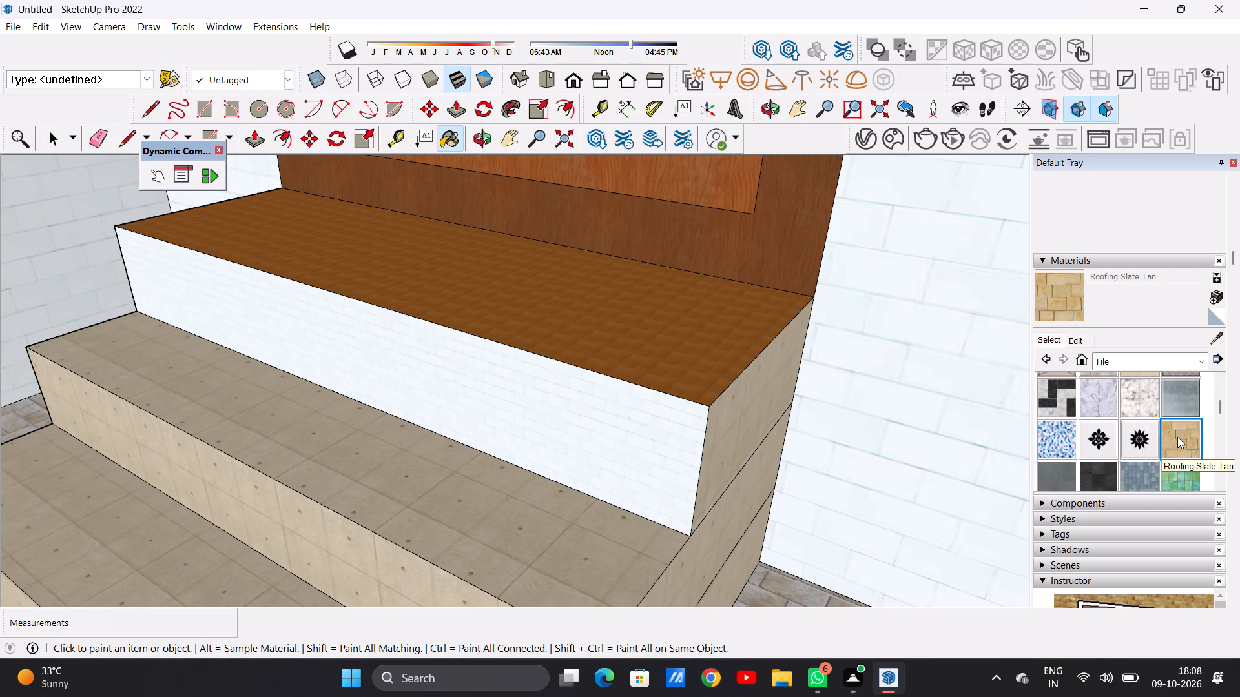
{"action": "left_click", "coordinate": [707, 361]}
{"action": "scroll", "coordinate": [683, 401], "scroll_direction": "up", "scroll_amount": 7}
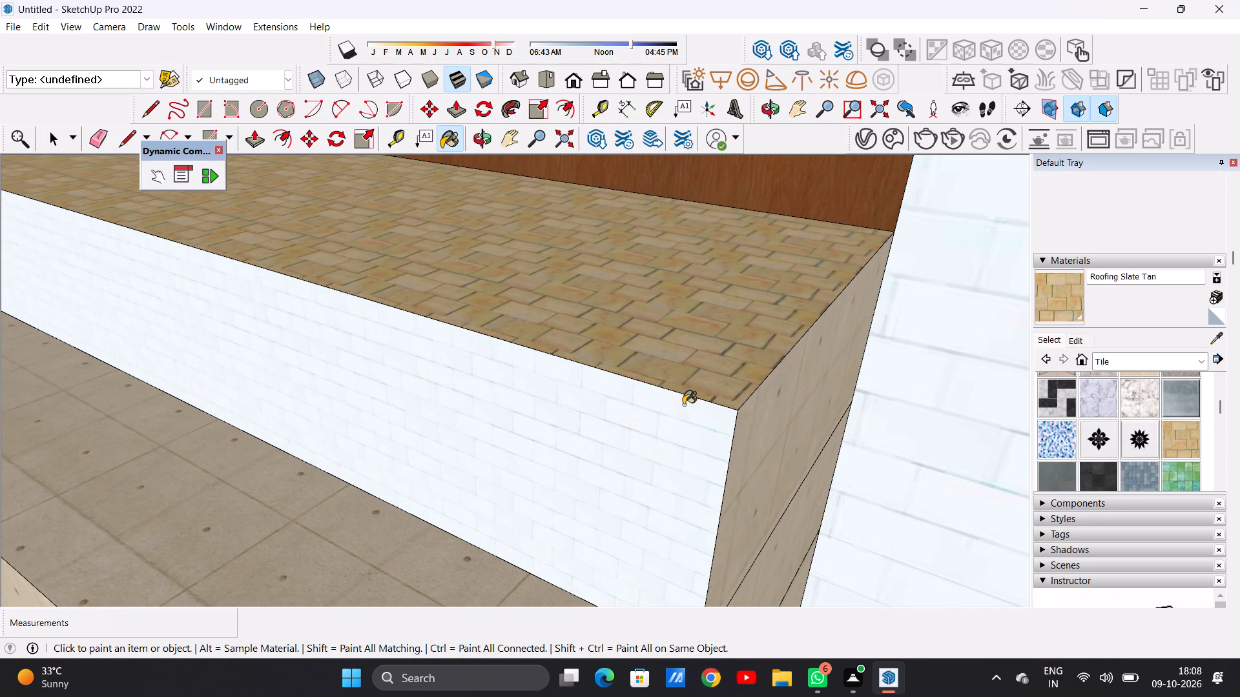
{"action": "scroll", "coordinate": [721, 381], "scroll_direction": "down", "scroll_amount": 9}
Paint the front riser and tread of the topmost entrance step with Concrete Tile to match the lower steps.
{"action": "scroll", "coordinate": [1088, 443], "scroll_direction": "up", "scroll_amount": 1}
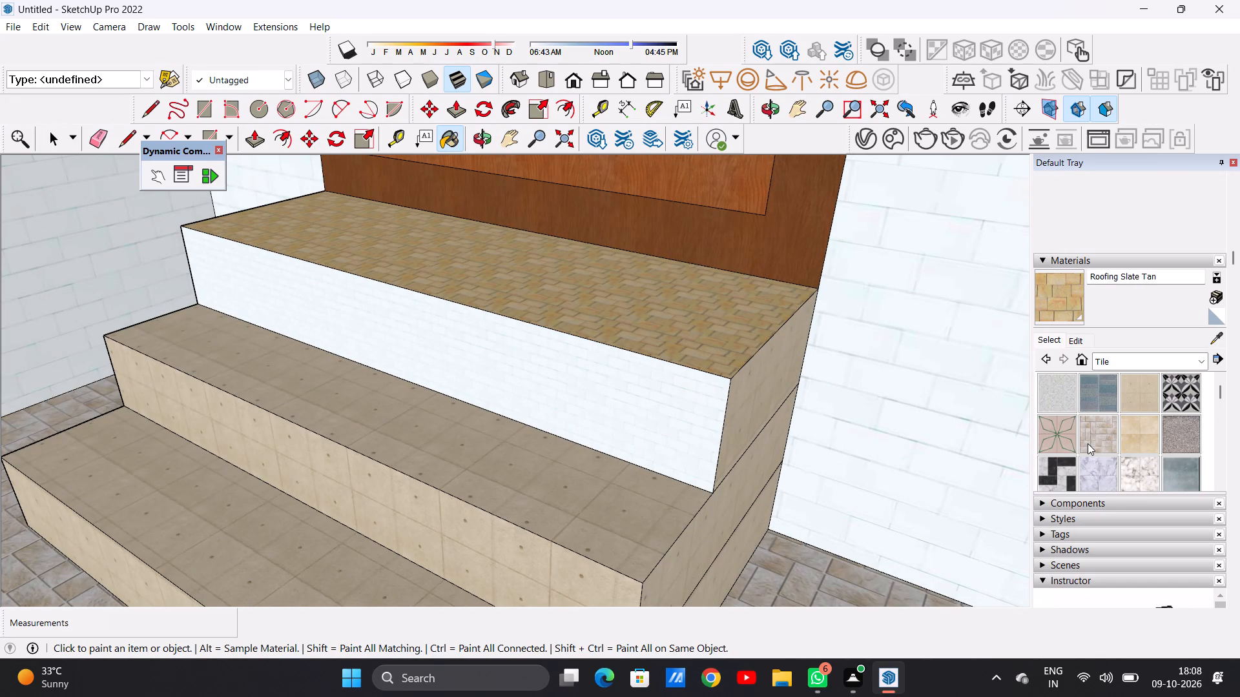
{"action": "left_click", "coordinate": [1142, 396]}
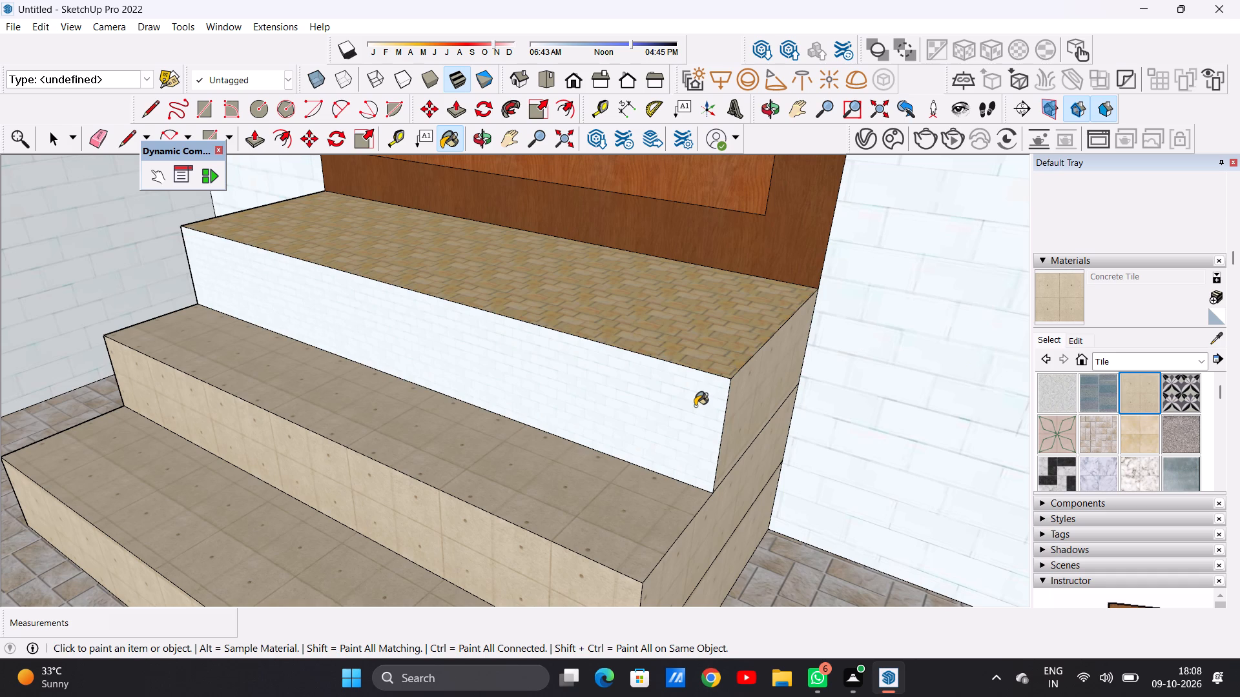
{"action": "left_click", "coordinate": [695, 406]}
{"action": "scroll", "coordinate": [720, 434], "scroll_direction": "up", "scroll_amount": 7}
{"action": "scroll", "coordinate": [720, 434], "scroll_direction": "down", "scroll_amount": 12}
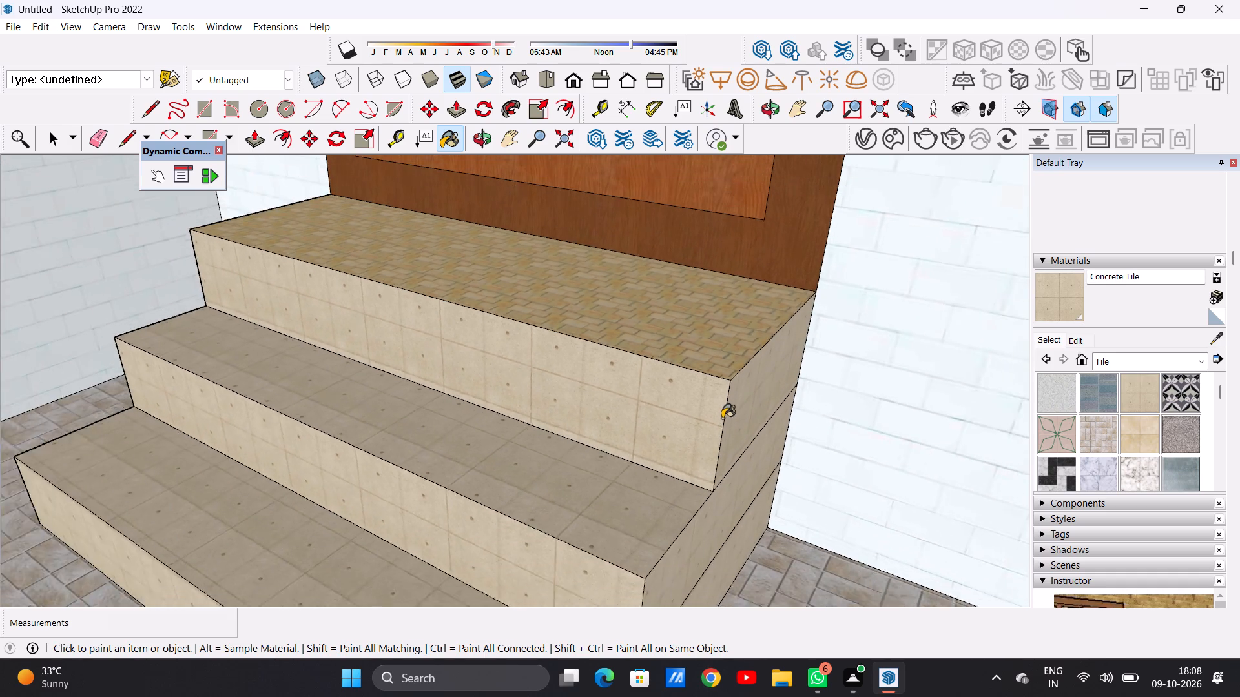
{"action": "scroll", "coordinate": [722, 418], "scroll_direction": "down", "scroll_amount": 17}
{"action": "scroll", "coordinate": [736, 350], "scroll_direction": "up", "scroll_amount": 1}
{"action": "scroll", "coordinate": [736, 350], "scroll_direction": "down", "scroll_amount": 4}
{"action": "middle_click_drag", "start_coordinate": [753, 388], "coordinate": [462, 410]}
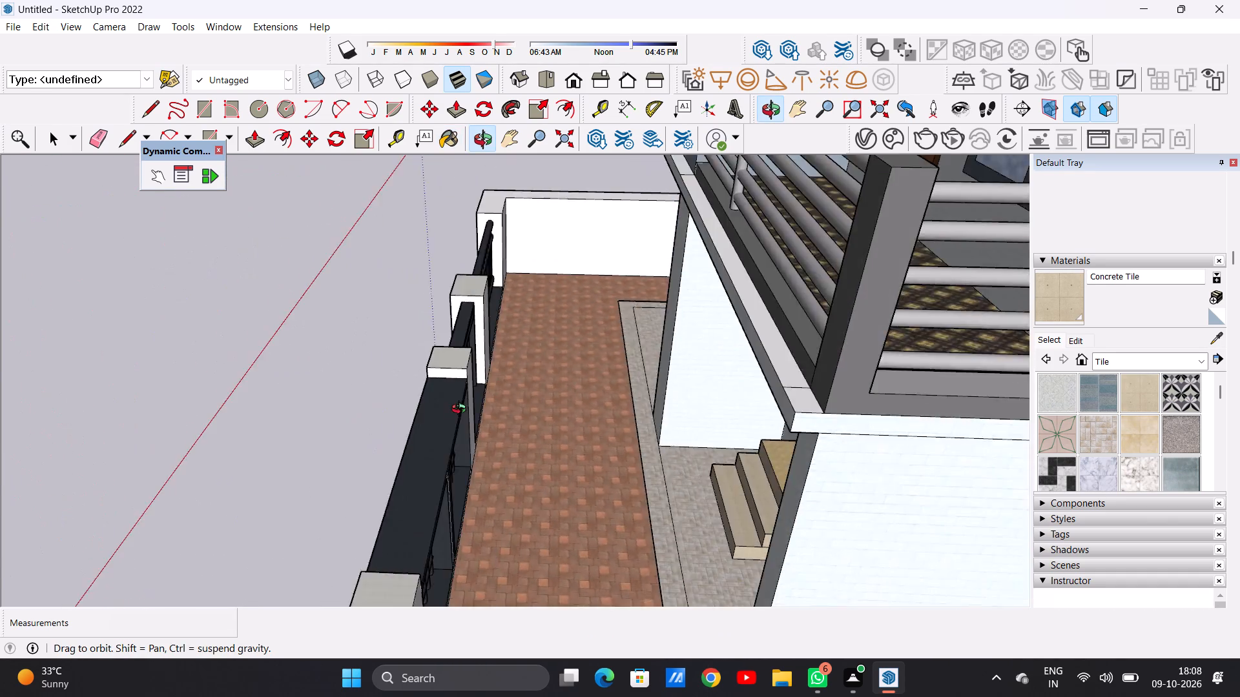
{"action": "middle_click_drag", "start_coordinate": [462, 410], "coordinate": [732, 438]}
{"action": "scroll", "coordinate": [730, 350], "scroll_direction": "up", "scroll_amount": 14}
{"action": "left_click", "coordinate": [735, 350]}
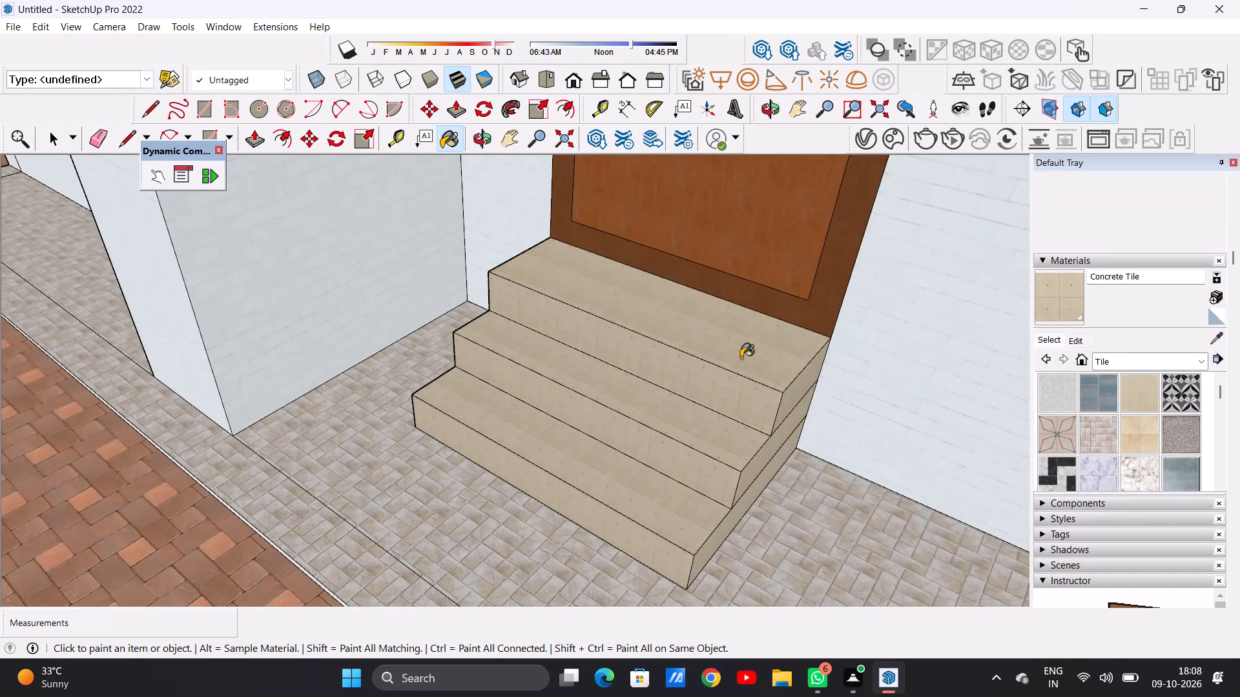
Paint the side faces of the top and middle entrance steps with Concrete Tile.
{"action": "scroll", "coordinate": [720, 339], "scroll_direction": "down", "scroll_amount": 9}
{"action": "middle_click_drag", "start_coordinate": [572, 351], "coordinate": [876, 356]}
{"action": "scroll", "coordinate": [445, 327], "scroll_direction": "up", "scroll_amount": 8}
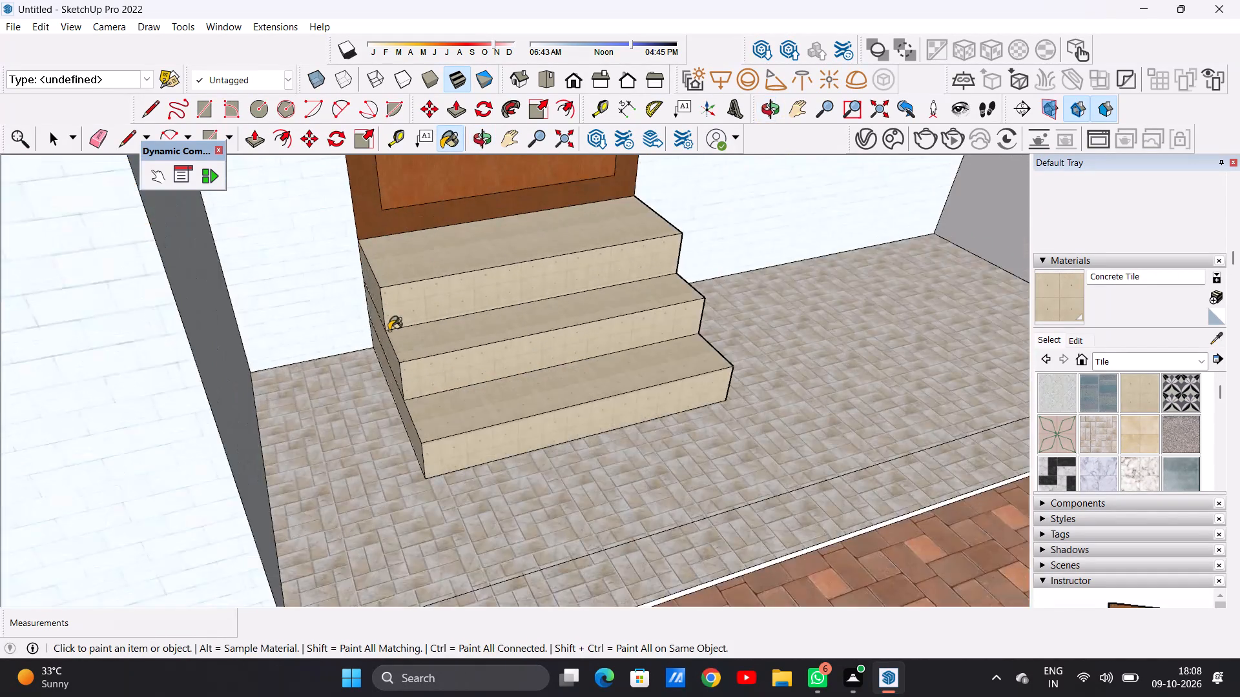
{"action": "scroll", "coordinate": [389, 330], "scroll_direction": "up", "scroll_amount": 12}
{"action": "left_click", "coordinate": [363, 275]}
{"action": "left_click", "coordinate": [398, 453]}
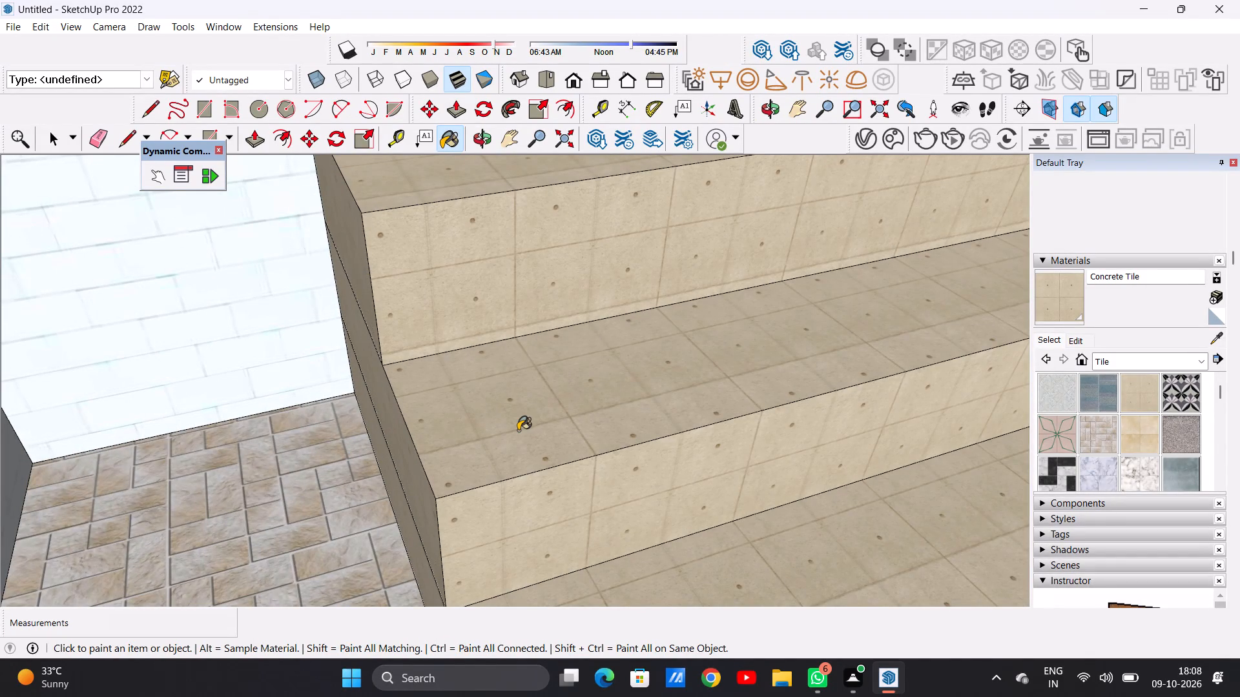
{"action": "key", "text": "space"}
Examine the whole villa's front facade, boundary wall and entrance from several heights and distances.
{"action": "scroll", "coordinate": [542, 431], "scroll_direction": "down", "scroll_amount": 20}
{"action": "scroll", "coordinate": [542, 431], "scroll_direction": "down", "scroll_amount": 13}
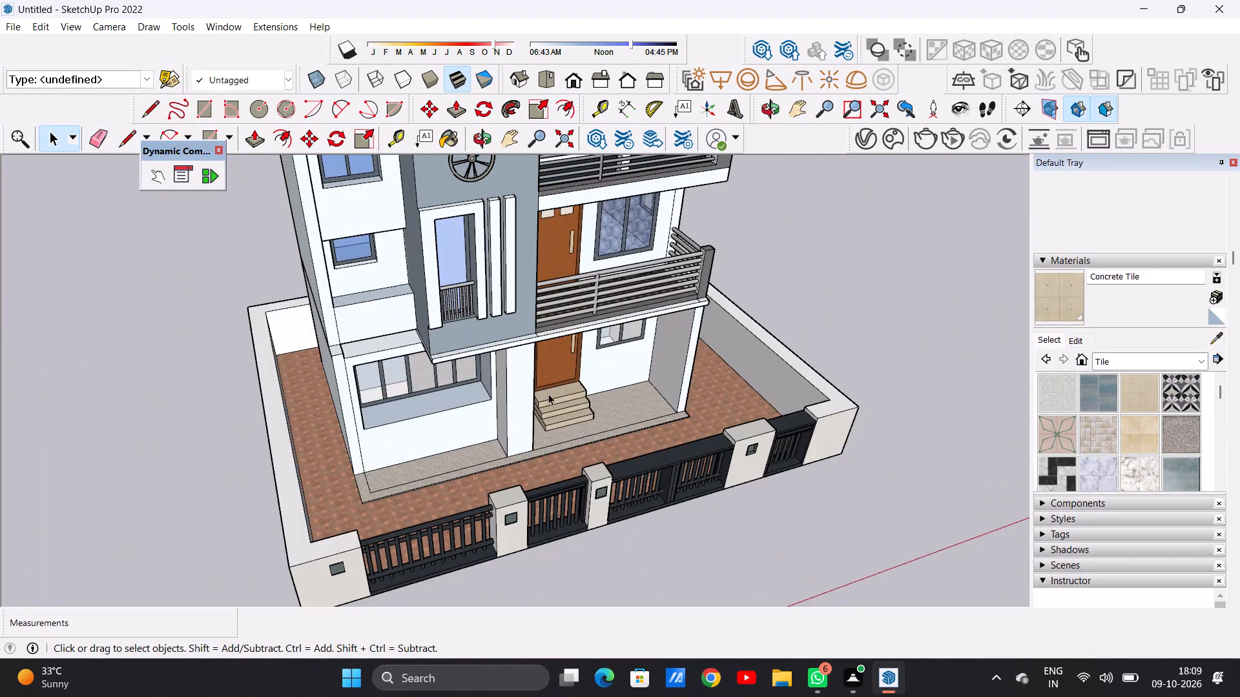
{"action": "middle_click_drag", "start_coordinate": [597, 414], "coordinate": [490, 269]}
{"action": "scroll", "coordinate": [477, 328], "scroll_direction": "down", "scroll_amount": 8}
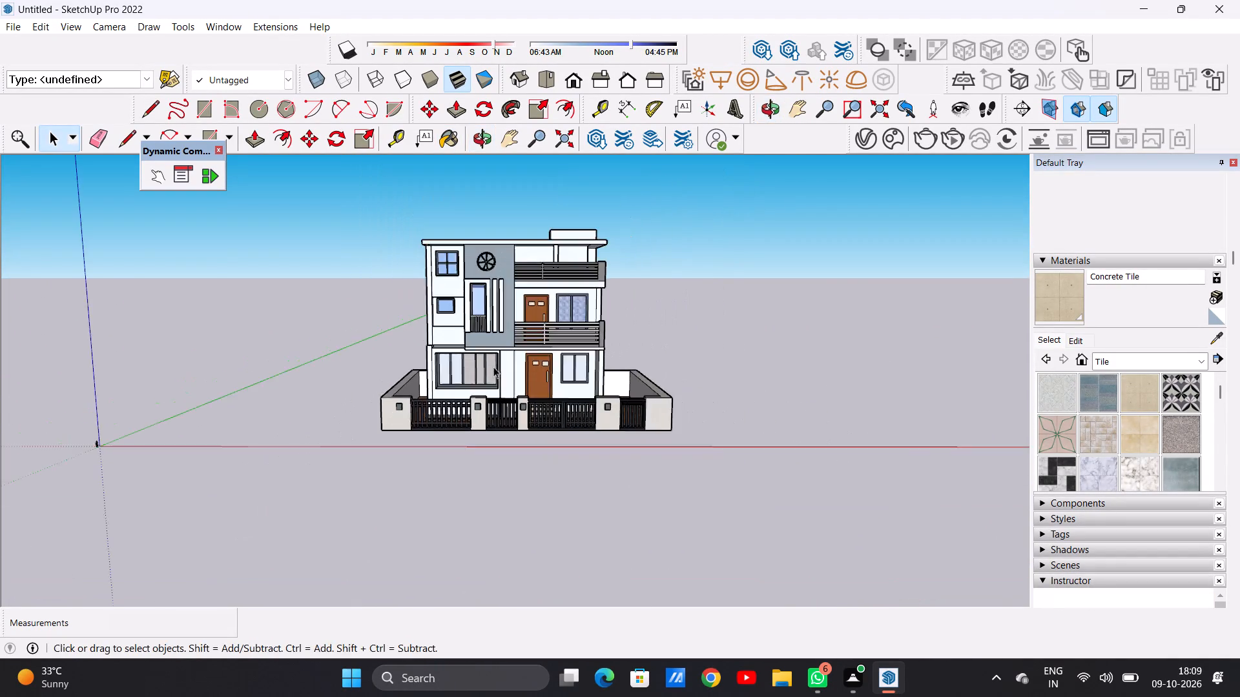
{"action": "scroll", "coordinate": [447, 281], "scroll_direction": "up", "scroll_amount": 6}
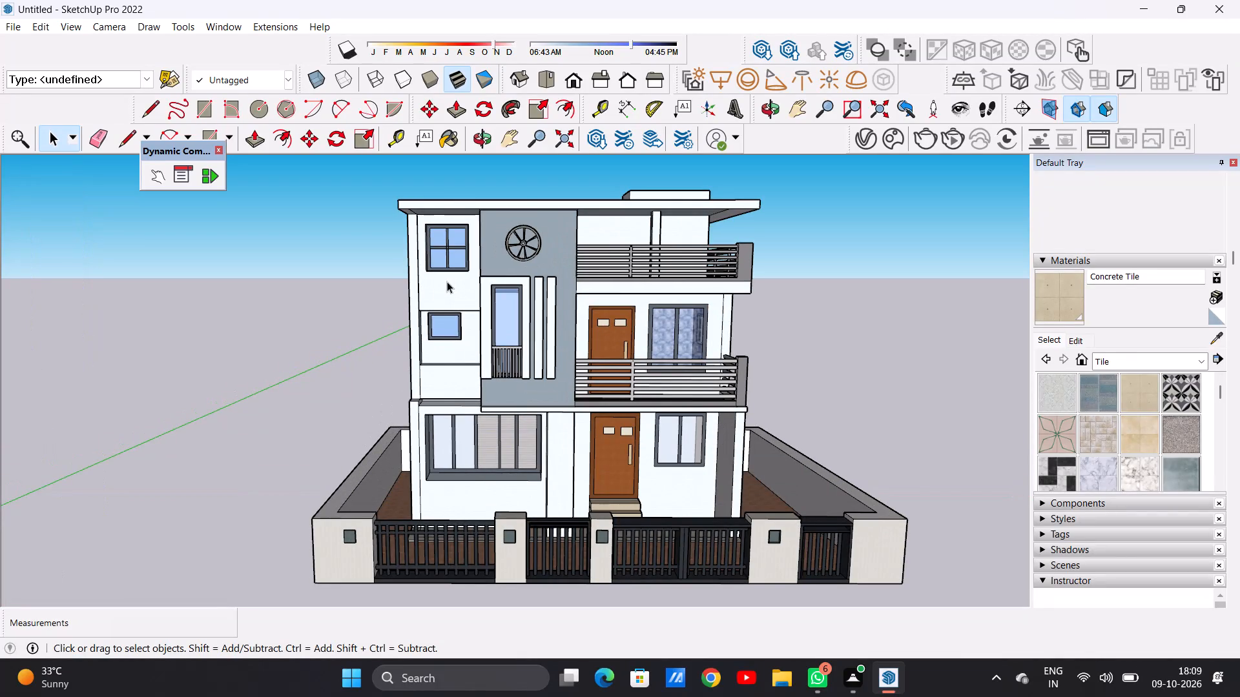
{"action": "scroll", "coordinate": [484, 381], "scroll_direction": "down", "scroll_amount": 5}
{"action": "scroll", "coordinate": [519, 392], "scroll_direction": "up", "scroll_amount": 3}
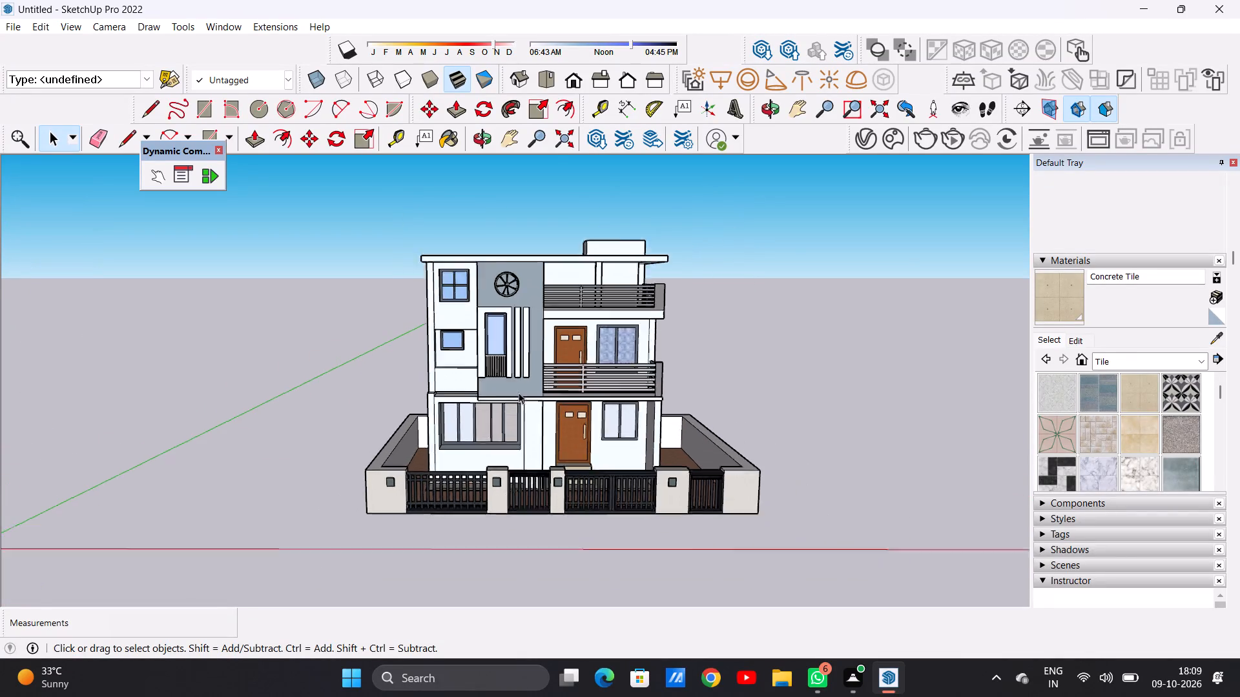
{"action": "scroll", "coordinate": [519, 392], "scroll_direction": "up", "scroll_amount": 3}
{"action": "middle_click_drag", "start_coordinate": [538, 387], "coordinate": [551, 415]}
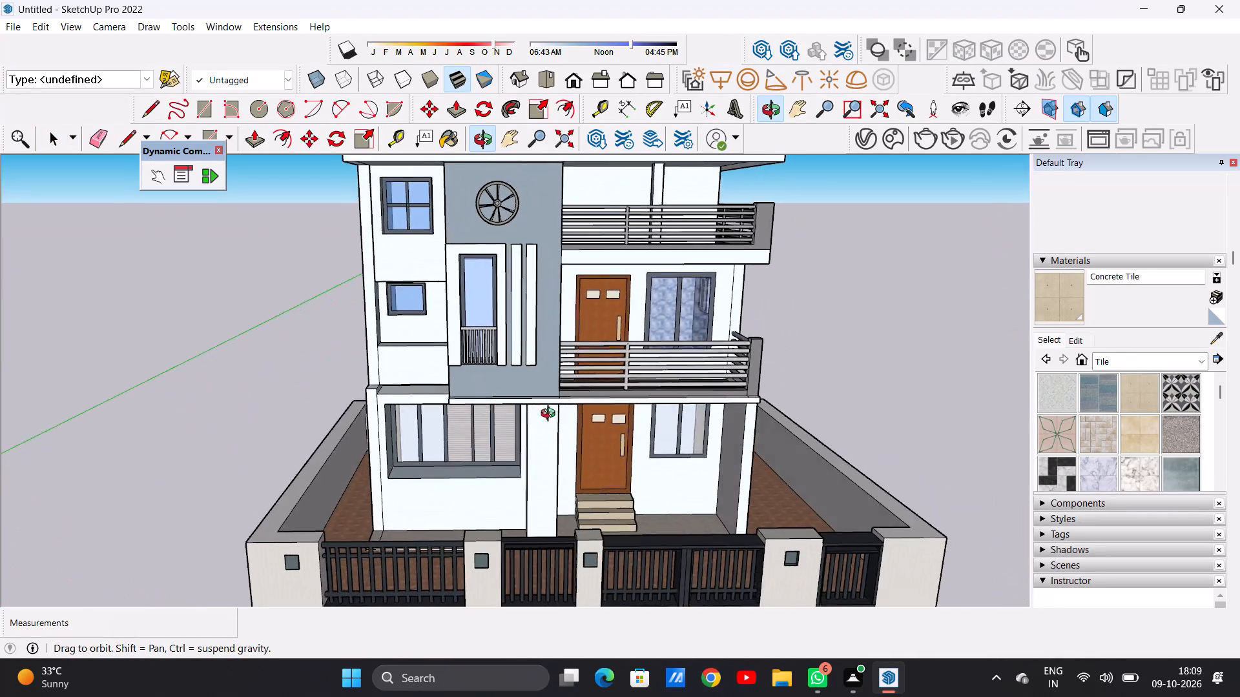
{"action": "middle_click_drag", "start_coordinate": [551, 415], "coordinate": [554, 373]}
{"action": "scroll", "coordinate": [491, 424], "scroll_direction": "down", "scroll_amount": 3}
{"action": "middle_click_drag", "start_coordinate": [518, 469], "coordinate": [478, 419]}
{"action": "scroll", "coordinate": [504, 396], "scroll_direction": "up", "scroll_amount": 6}
{"action": "scroll", "coordinate": [482, 410], "scroll_direction": "down", "scroll_amount": 3}
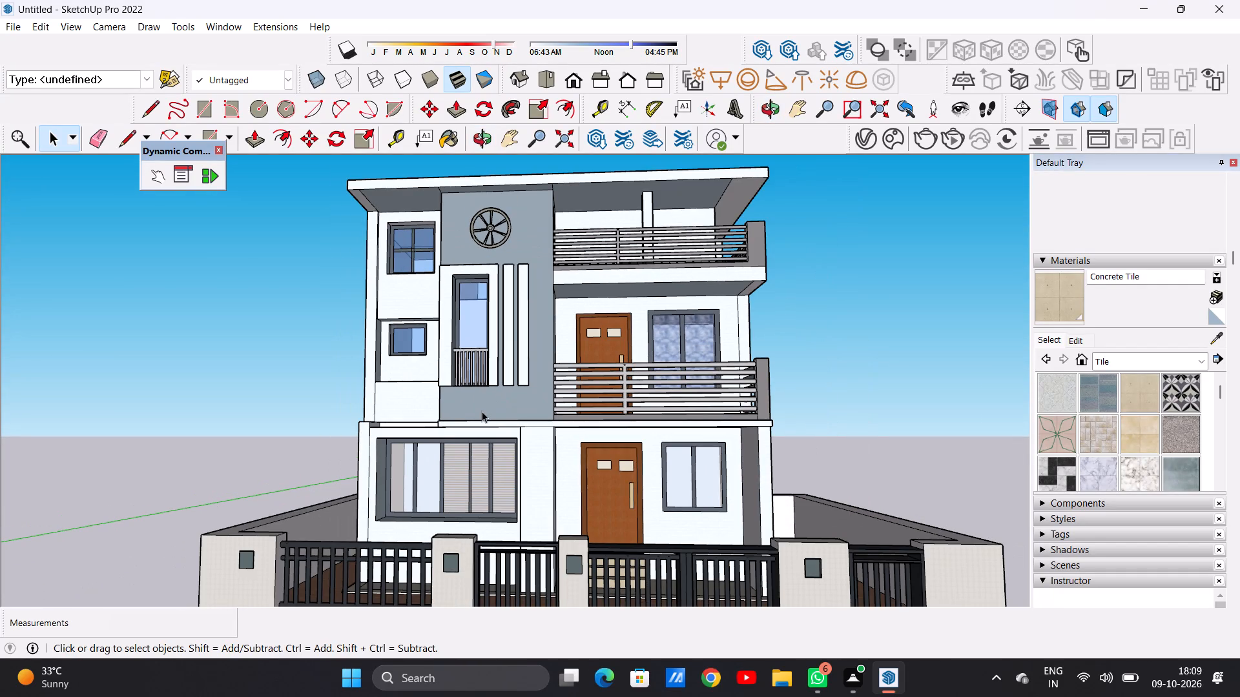
{"action": "middle_click_drag", "start_coordinate": [488, 444], "coordinate": [490, 456]}
{"action": "scroll", "coordinate": [502, 432], "scroll_direction": "down", "scroll_amount": 6}
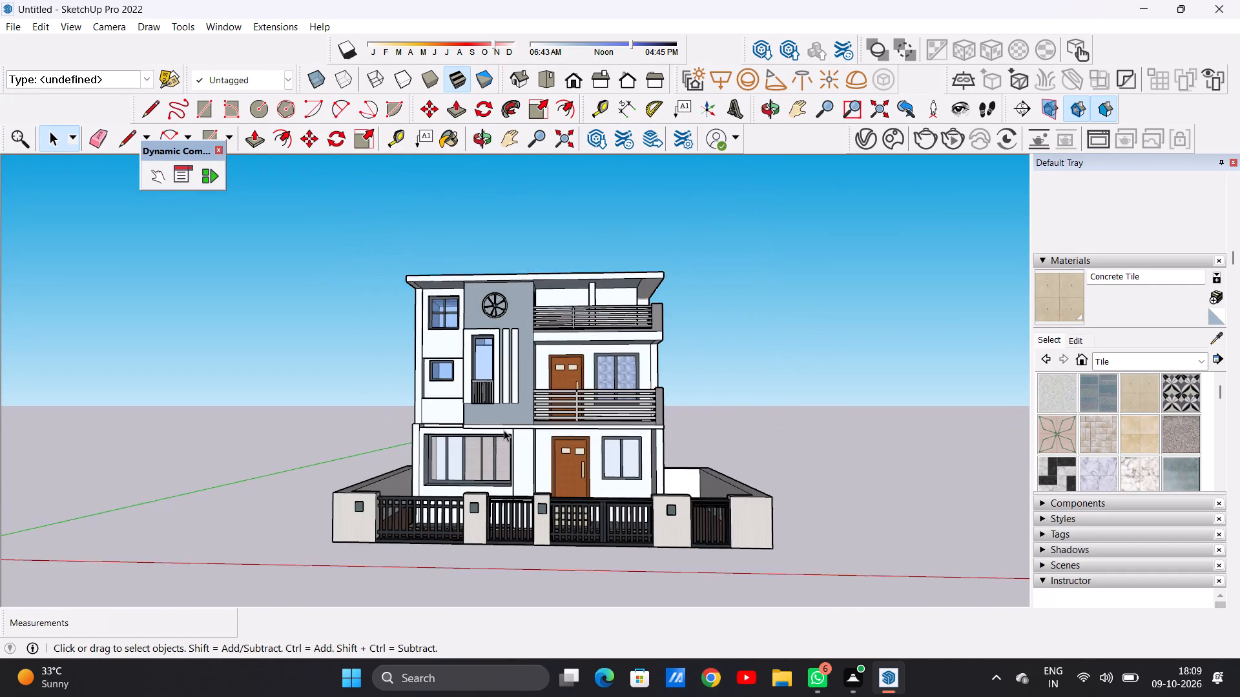
{"action": "scroll", "coordinate": [504, 430], "scroll_direction": "down", "scroll_amount": 2}
{"action": "middle_click_drag", "start_coordinate": [525, 450], "coordinate": [526, 507]}
{"action": "scroll", "coordinate": [542, 464], "scroll_direction": "up", "scroll_amount": 3}
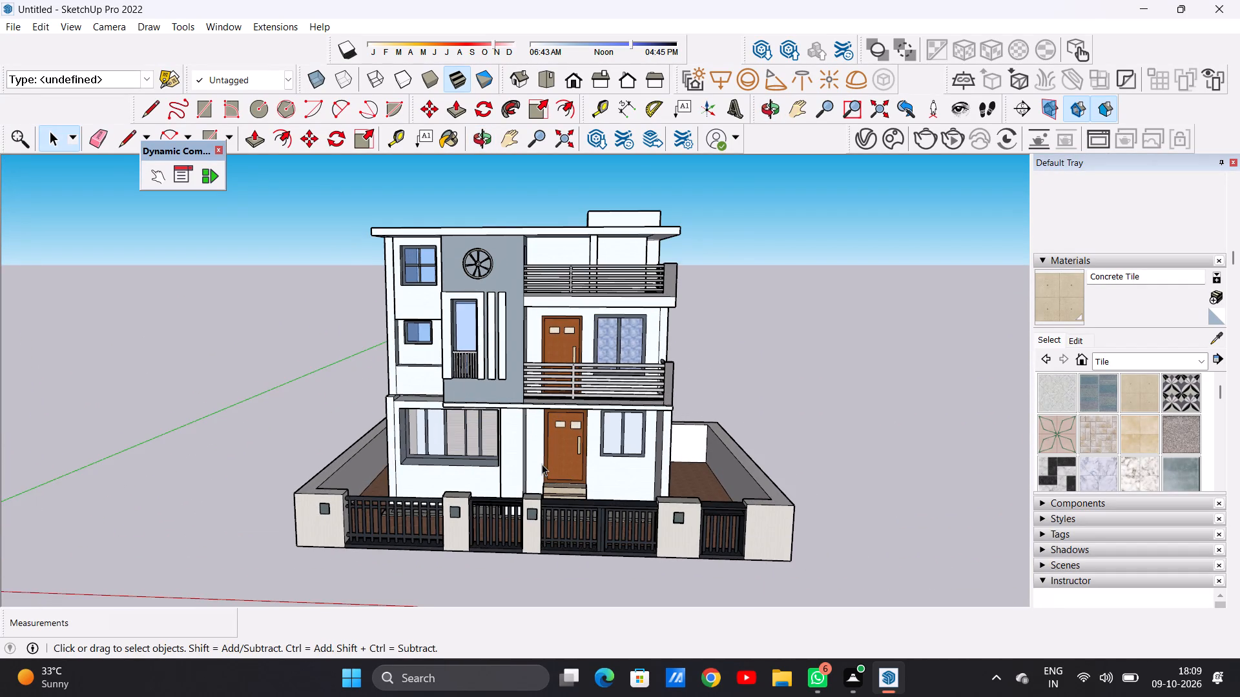
Paint the inner faces of the boundary wall beside the entrance side and at the rear with White Subway Tile.
{"action": "scroll", "coordinate": [542, 464], "scroll_direction": "up", "scroll_amount": 1}
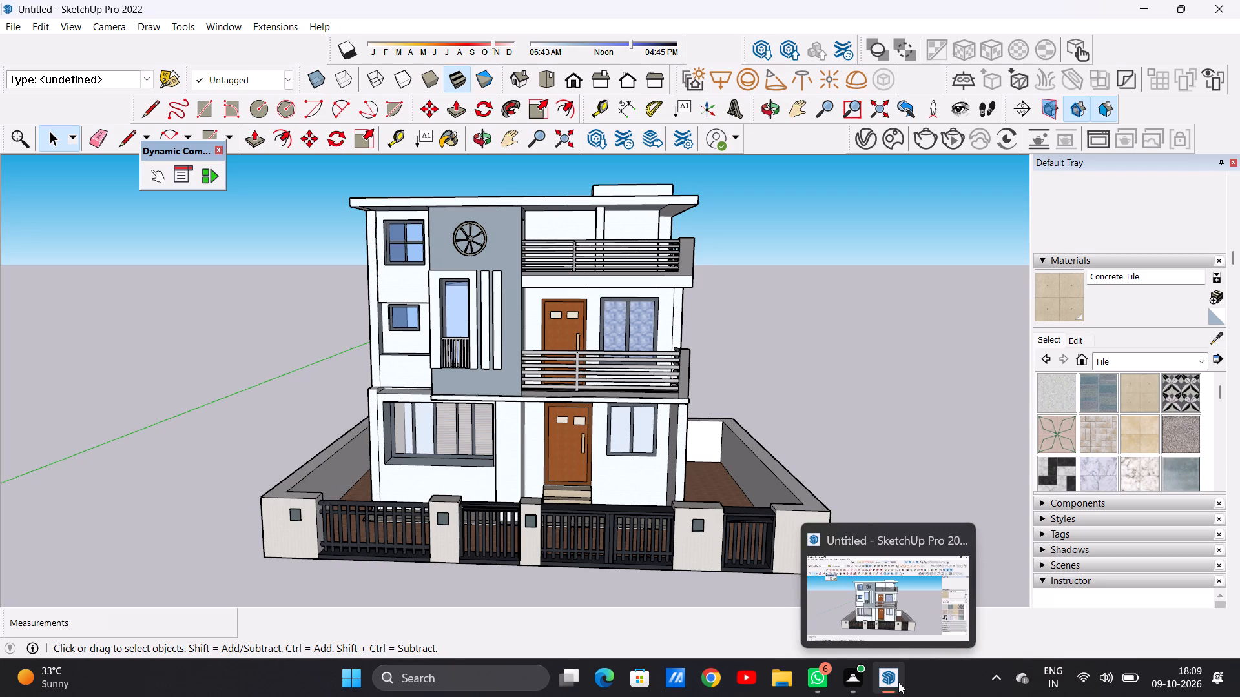
{"action": "left_click", "coordinate": [879, 607]}
{"action": "scroll", "coordinate": [692, 392], "scroll_direction": "down", "scroll_amount": 1}
{"action": "scroll", "coordinate": [708, 467], "scroll_direction": "up", "scroll_amount": 3}
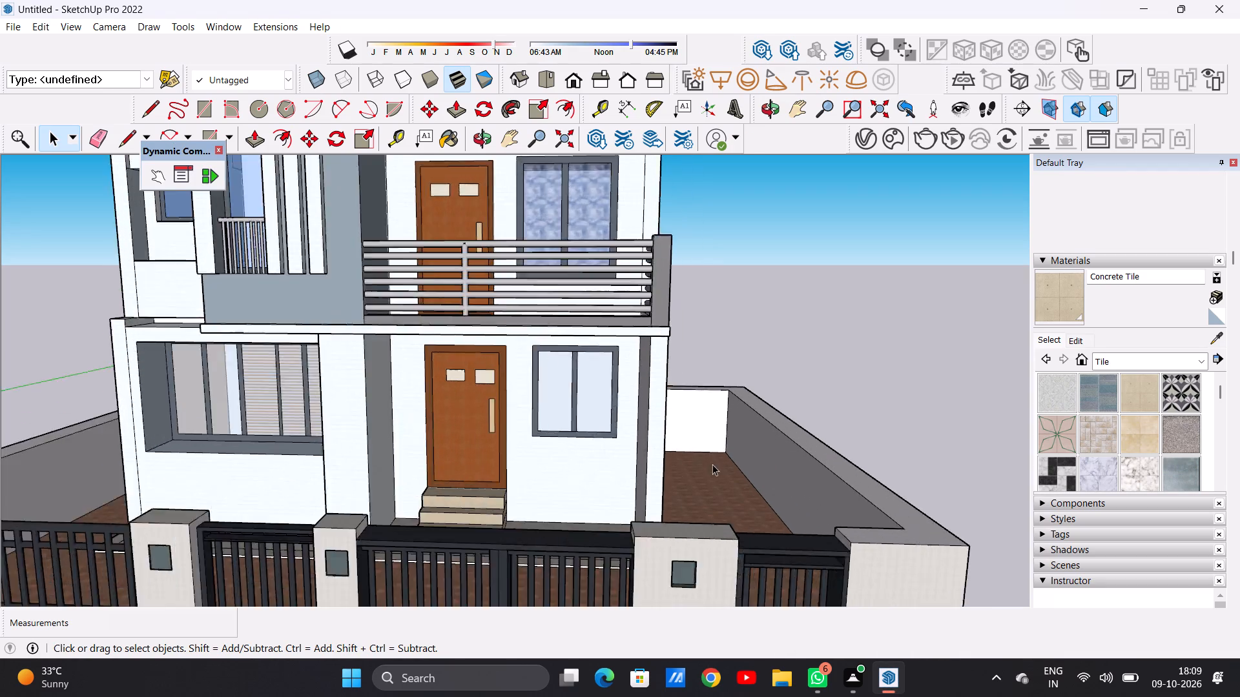
{"action": "scroll", "coordinate": [712, 464], "scroll_direction": "up", "scroll_amount": 7}
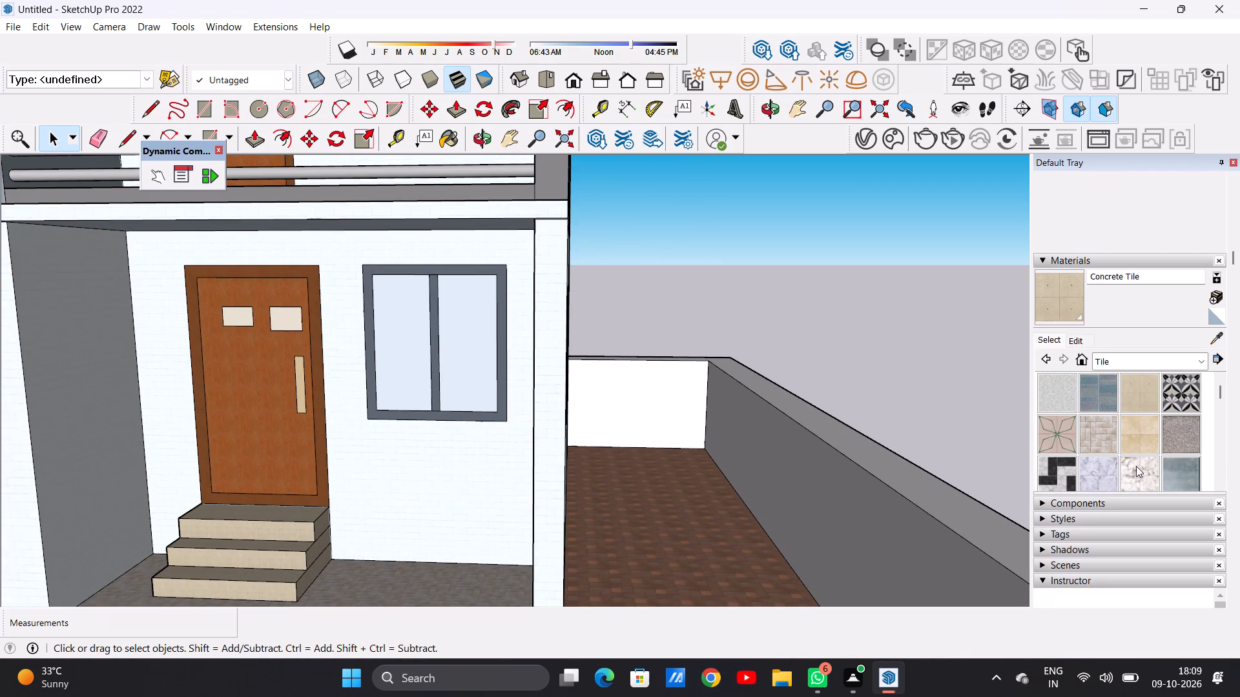
{"action": "scroll", "coordinate": [1112, 457], "scroll_direction": "down", "scroll_amount": 2}
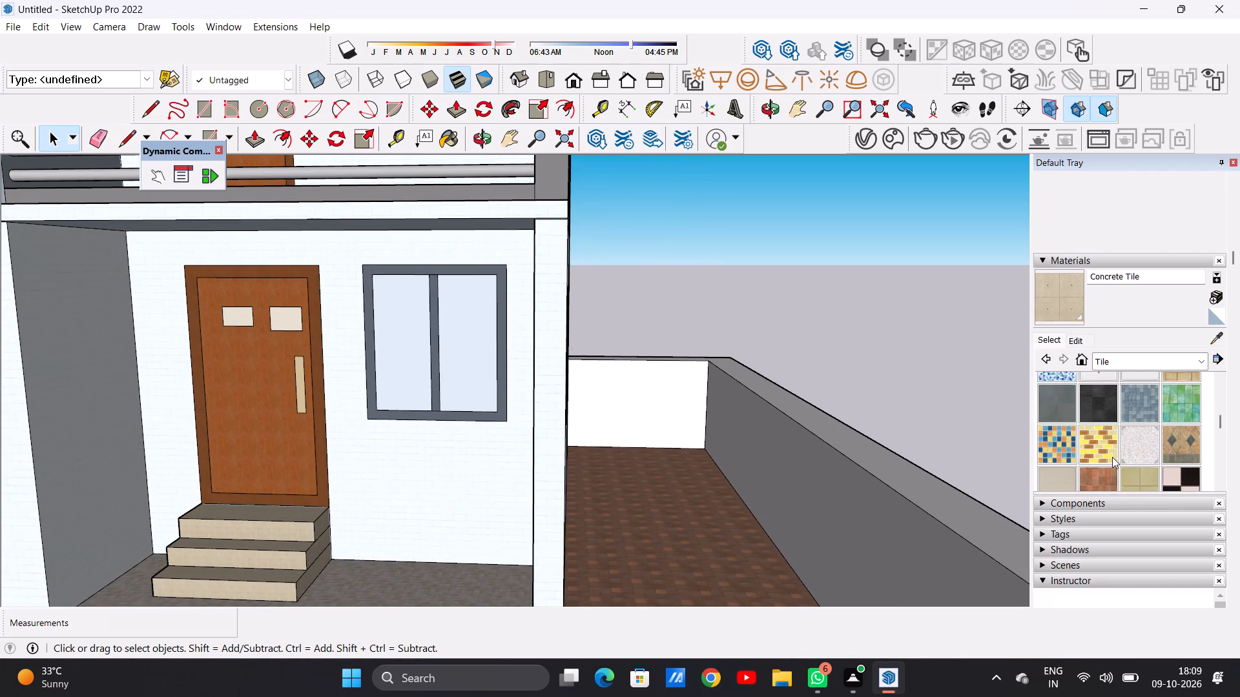
{"action": "scroll", "coordinate": [1112, 457], "scroll_direction": "down", "scroll_amount": 1}
{"action": "scroll", "coordinate": [1146, 396], "scroll_direction": "up", "scroll_amount": 2}
{"action": "scroll", "coordinate": [1146, 396], "scroll_direction": "down", "scroll_amount": 3}
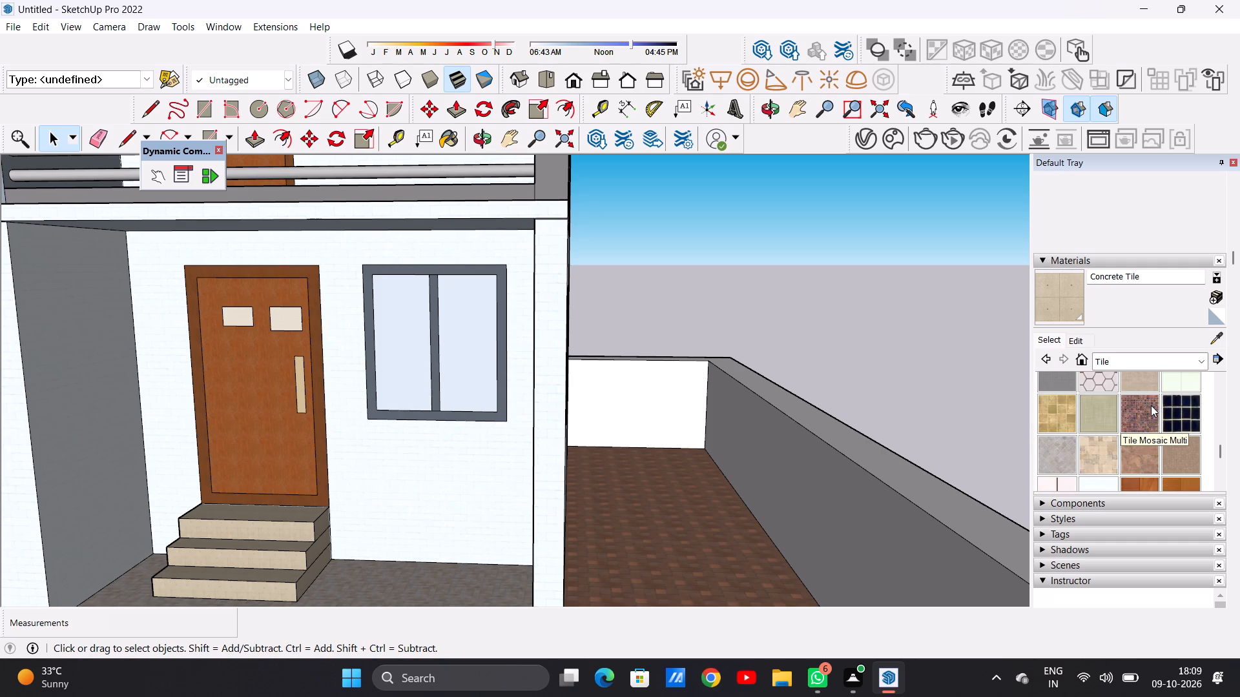
{"action": "scroll", "coordinate": [1151, 405], "scroll_direction": "down", "scroll_amount": 1}
{"action": "left_click", "coordinate": [1104, 421]}
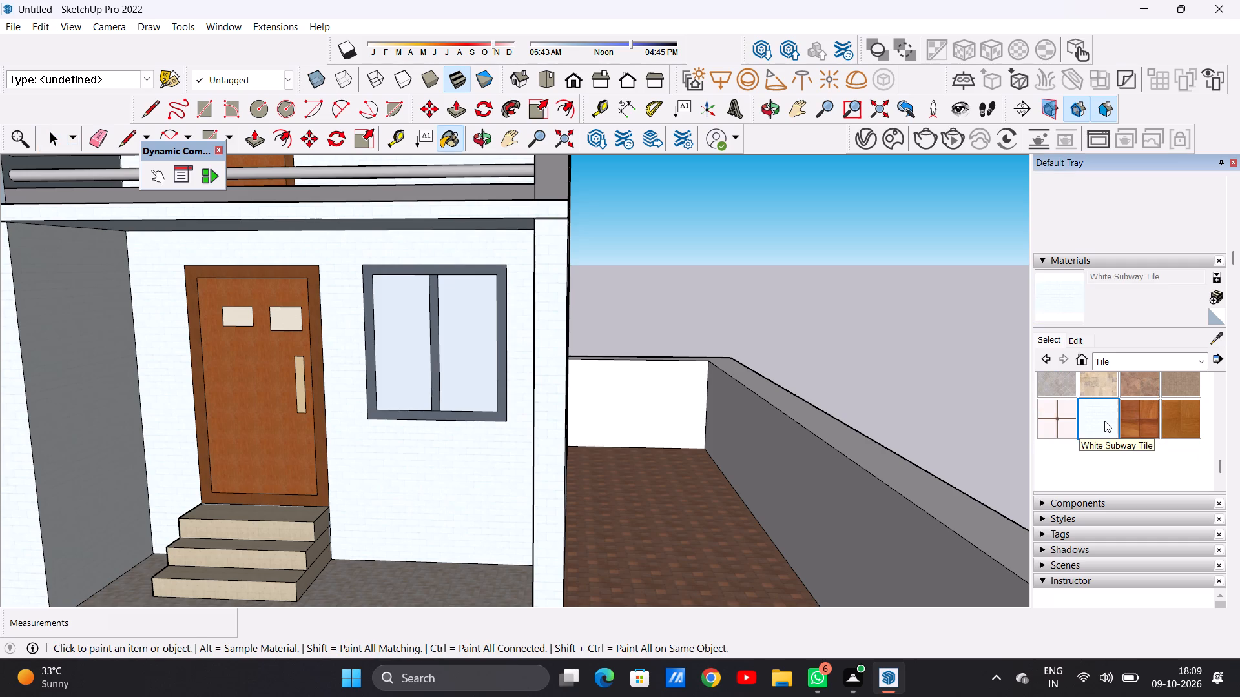
{"action": "scroll", "coordinate": [860, 523], "scroll_direction": "up", "scroll_amount": 6}
{"action": "scroll", "coordinate": [815, 487], "scroll_direction": "up", "scroll_amount": 7}
{"action": "left_click", "coordinate": [724, 374]}
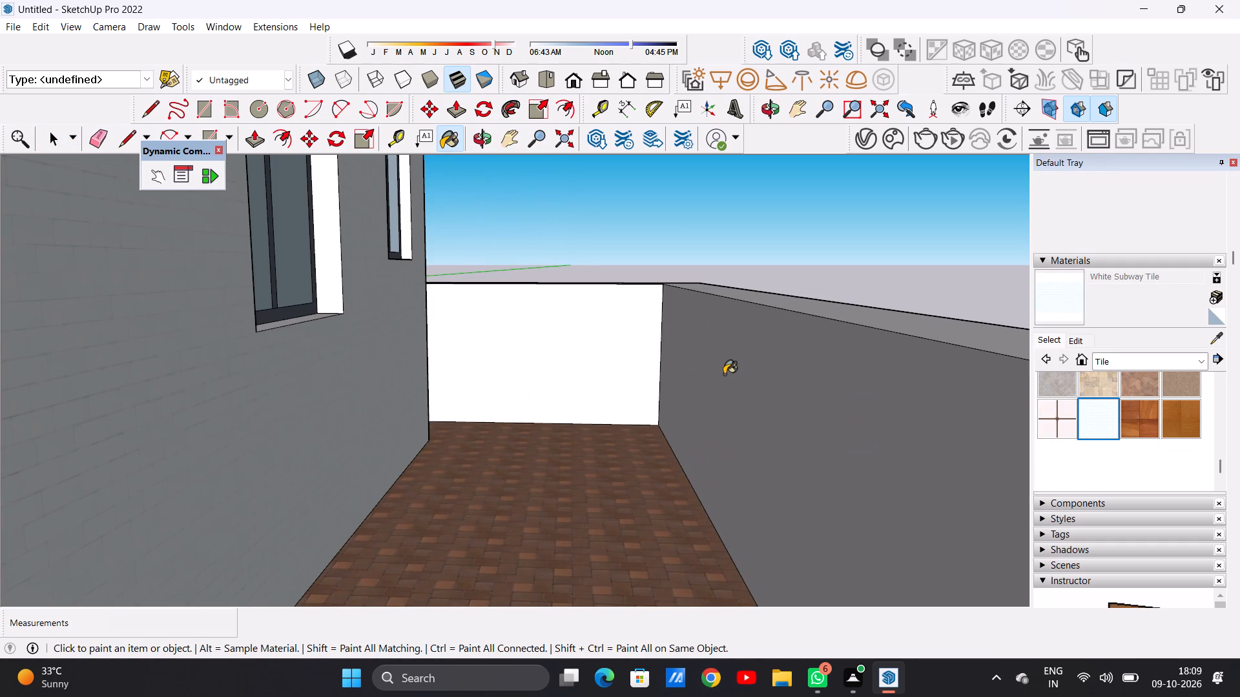
{"action": "left_click", "coordinate": [610, 359]}
{"action": "scroll", "coordinate": [600, 376], "scroll_direction": "up", "scroll_amount": 13}
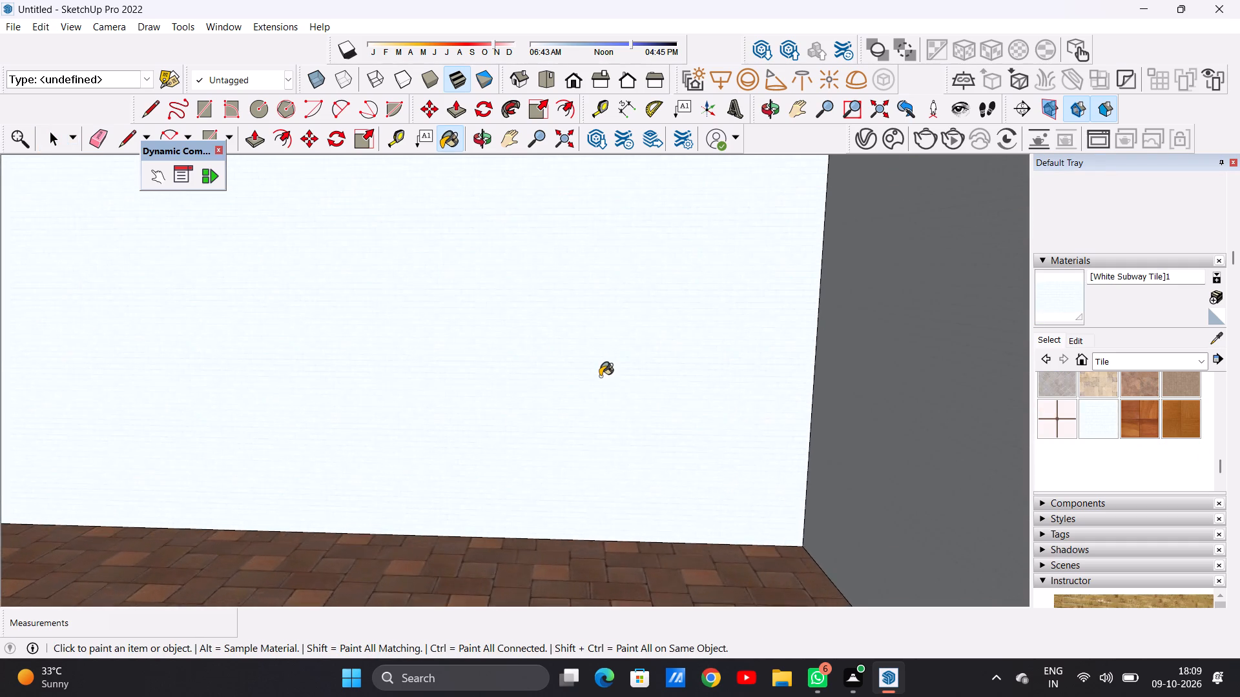
Paint the inner face of the boundary wall on the opposite side of the house with White Subway Tile.
{"action": "scroll", "coordinate": [634, 392], "scroll_direction": "down", "scroll_amount": 20}
{"action": "scroll", "coordinate": [634, 392], "scroll_direction": "down", "scroll_amount": 9}
{"action": "middle_click_drag", "start_coordinate": [642, 395], "coordinate": [361, 438]}
{"action": "scroll", "coordinate": [417, 373], "scroll_direction": "up", "scroll_amount": 7}
{"action": "scroll", "coordinate": [455, 334], "scroll_direction": "up", "scroll_amount": 10}
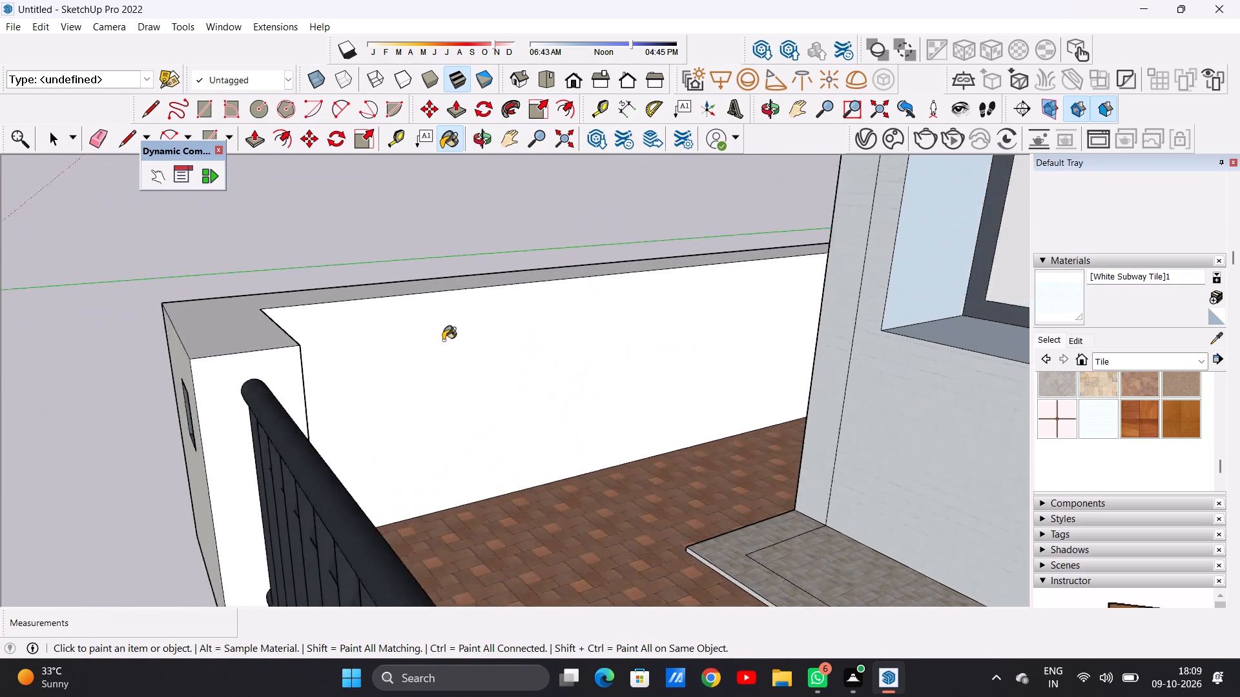
{"action": "scroll", "coordinate": [443, 340], "scroll_direction": "up", "scroll_amount": 2}
{"action": "left_click", "coordinate": [382, 356]}
{"action": "scroll", "coordinate": [450, 379], "scroll_direction": "down", "scroll_amount": 11}
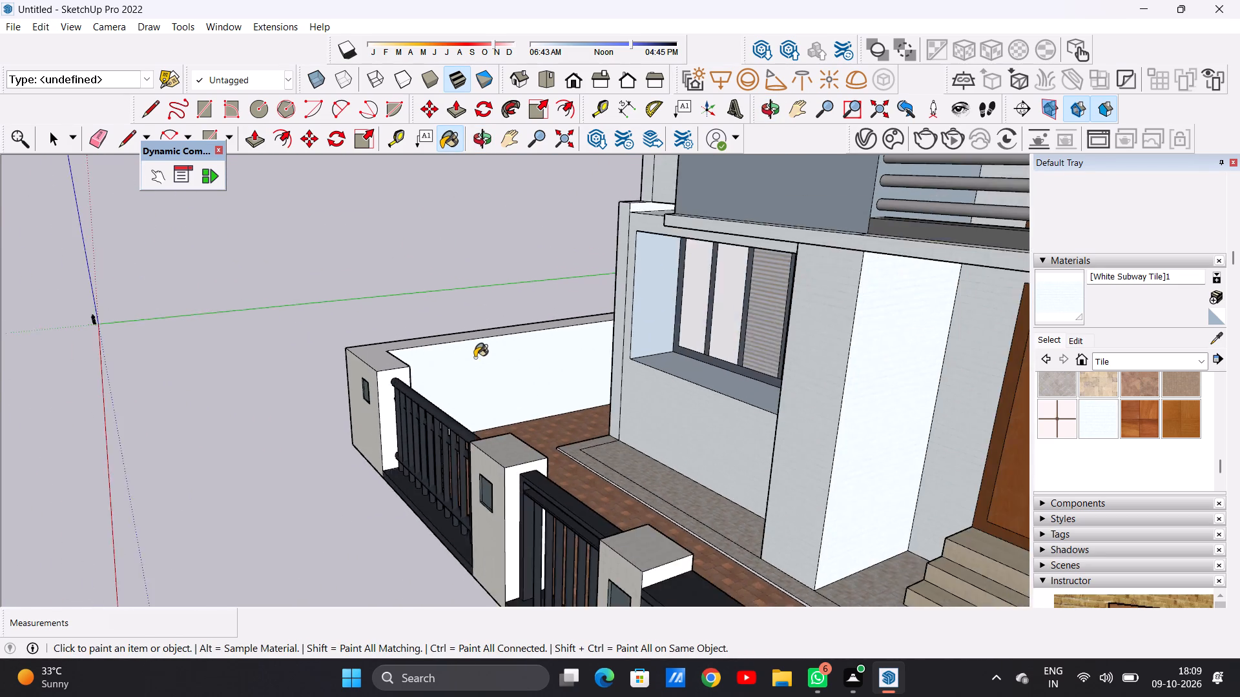
Paint the inner faces of the corner pillar nearest the origin and the two narrow fence pillars with White Subway Tile.
{"action": "scroll", "coordinate": [475, 358], "scroll_direction": "down", "scroll_amount": 3}
{"action": "middle_click_drag", "start_coordinate": [607, 444], "coordinate": [414, 456]}
{"action": "scroll", "coordinate": [553, 361], "scroll_direction": "up", "scroll_amount": 10}
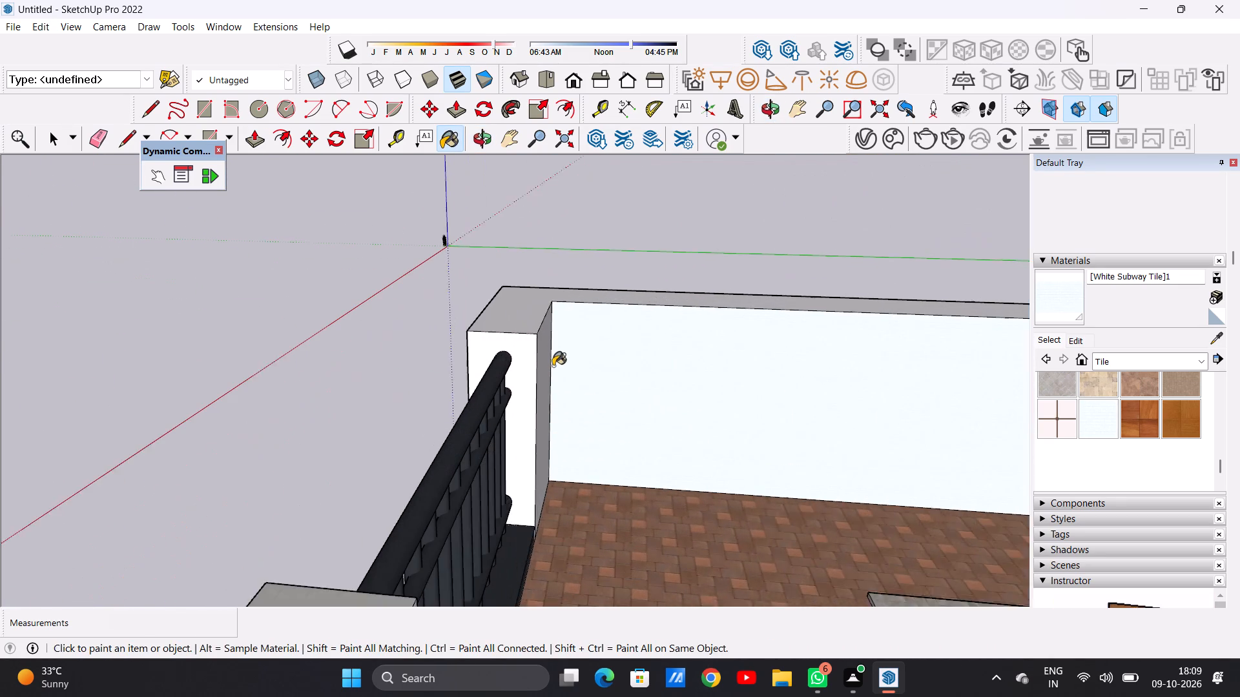
{"action": "scroll", "coordinate": [553, 366], "scroll_direction": "up", "scroll_amount": 1}
{"action": "left_click", "coordinate": [539, 367]}
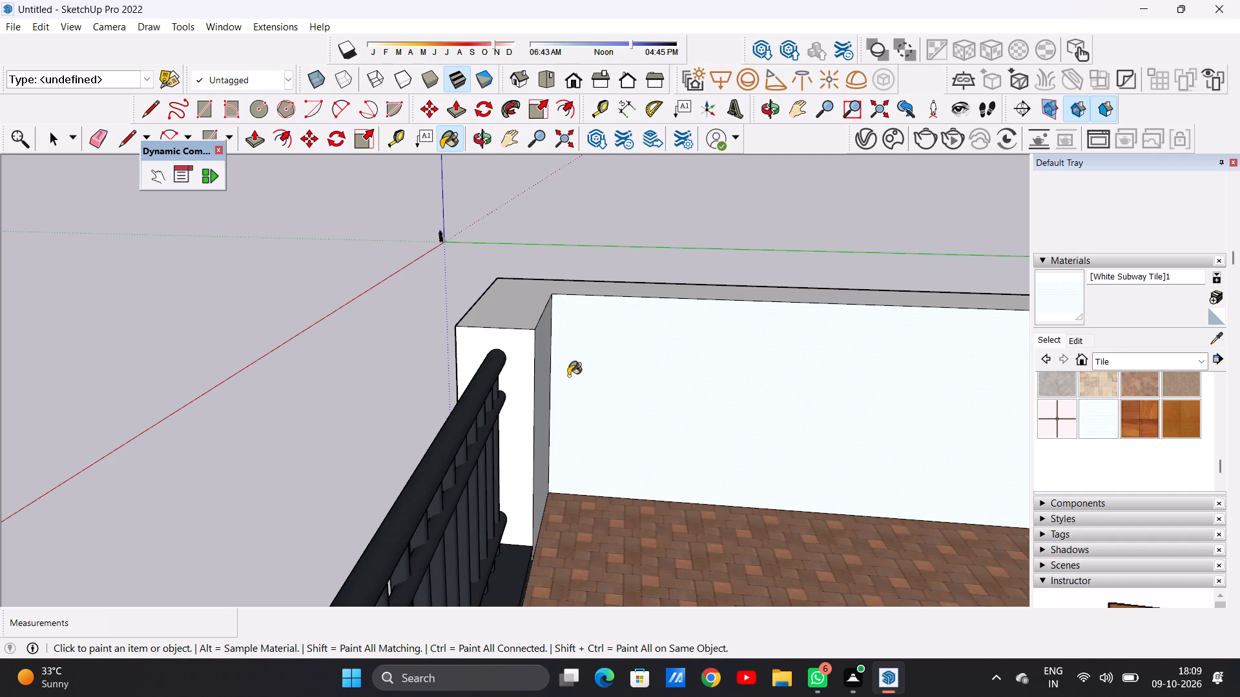
{"action": "scroll", "coordinate": [581, 396], "scroll_direction": "down", "scroll_amount": 15}
{"action": "middle_click_drag", "start_coordinate": [619, 478], "coordinate": [548, 486]}
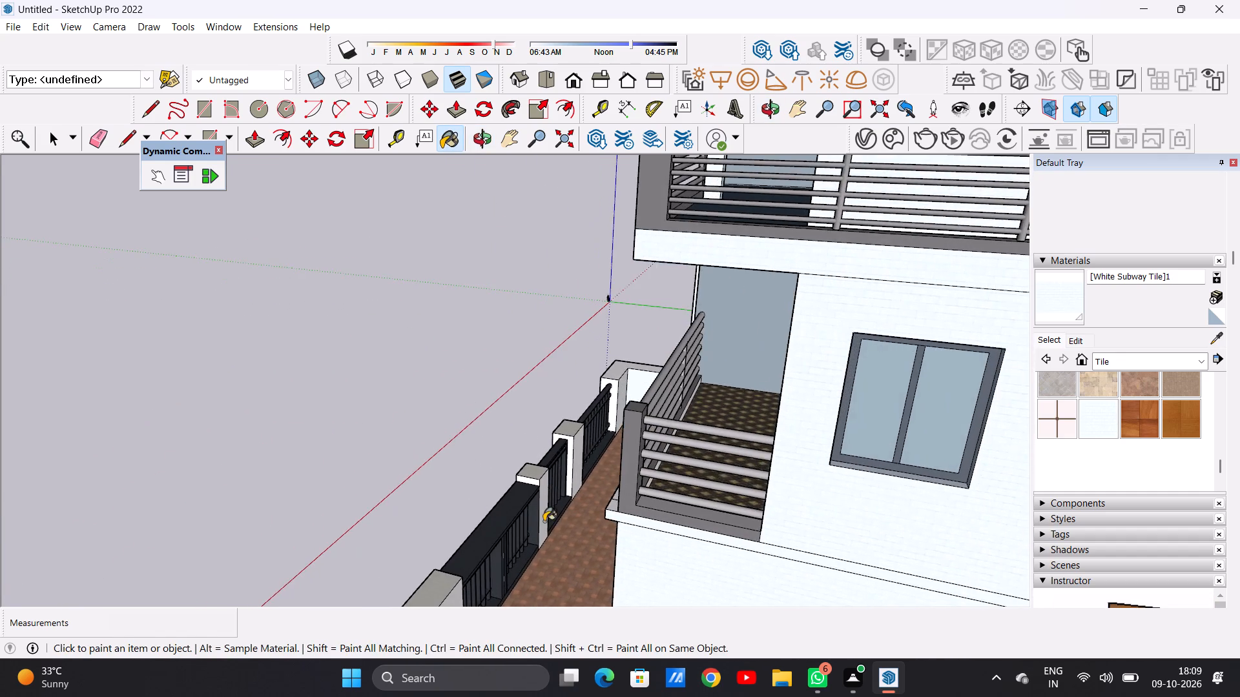
{"action": "scroll", "coordinate": [544, 521], "scroll_direction": "up", "scroll_amount": 15}
{"action": "left_click", "coordinate": [537, 475]}
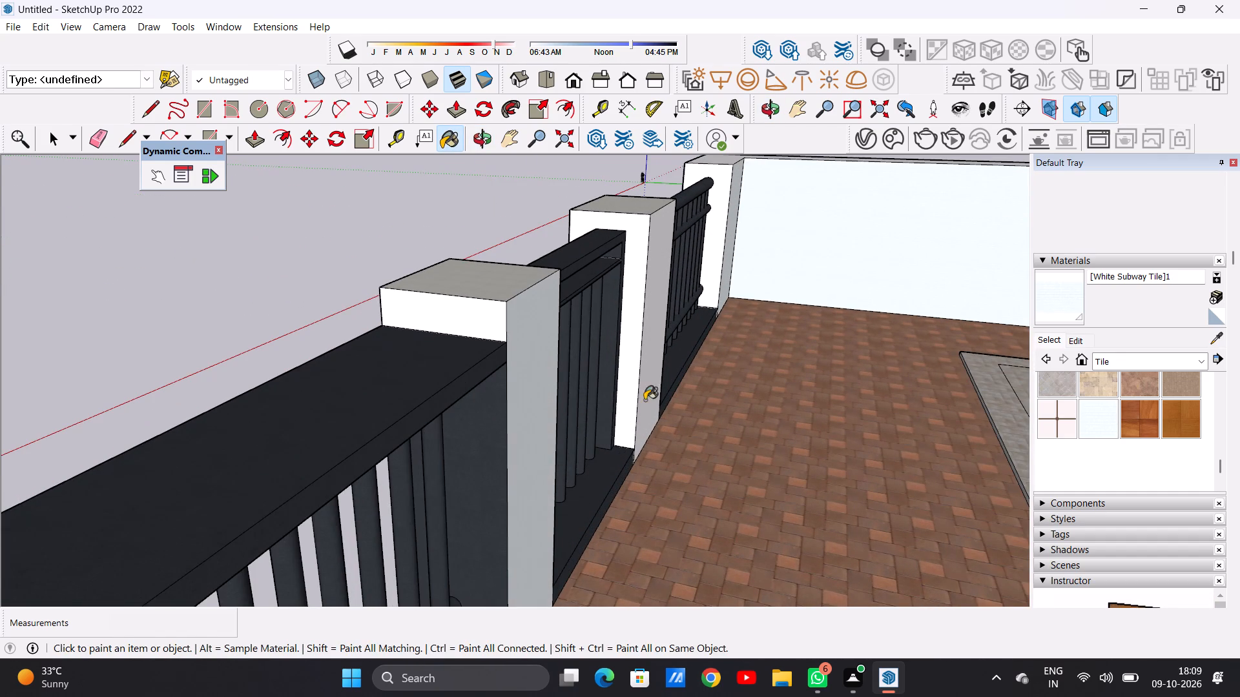
{"action": "left_click", "coordinate": [650, 381]}
Paint the inner faces of the wide gate pillar and the far corner pillar with White Subway Tile.
{"action": "scroll", "coordinate": [621, 392], "scroll_direction": "down", "scroll_amount": 9}
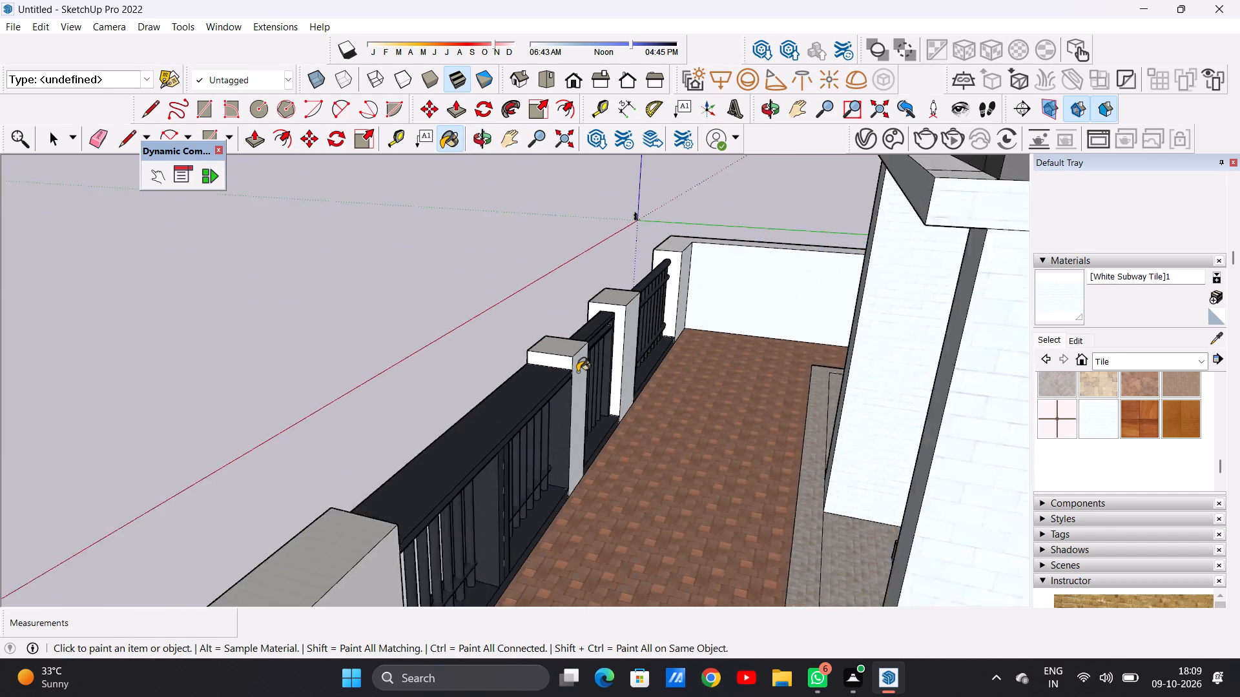
{"action": "scroll", "coordinate": [577, 372], "scroll_direction": "down", "scroll_amount": 5}
{"action": "scroll", "coordinate": [474, 507], "scroll_direction": "up", "scroll_amount": 6}
{"action": "left_click", "coordinate": [464, 502]}
{"action": "scroll", "coordinate": [472, 437], "scroll_direction": "down", "scroll_amount": 6}
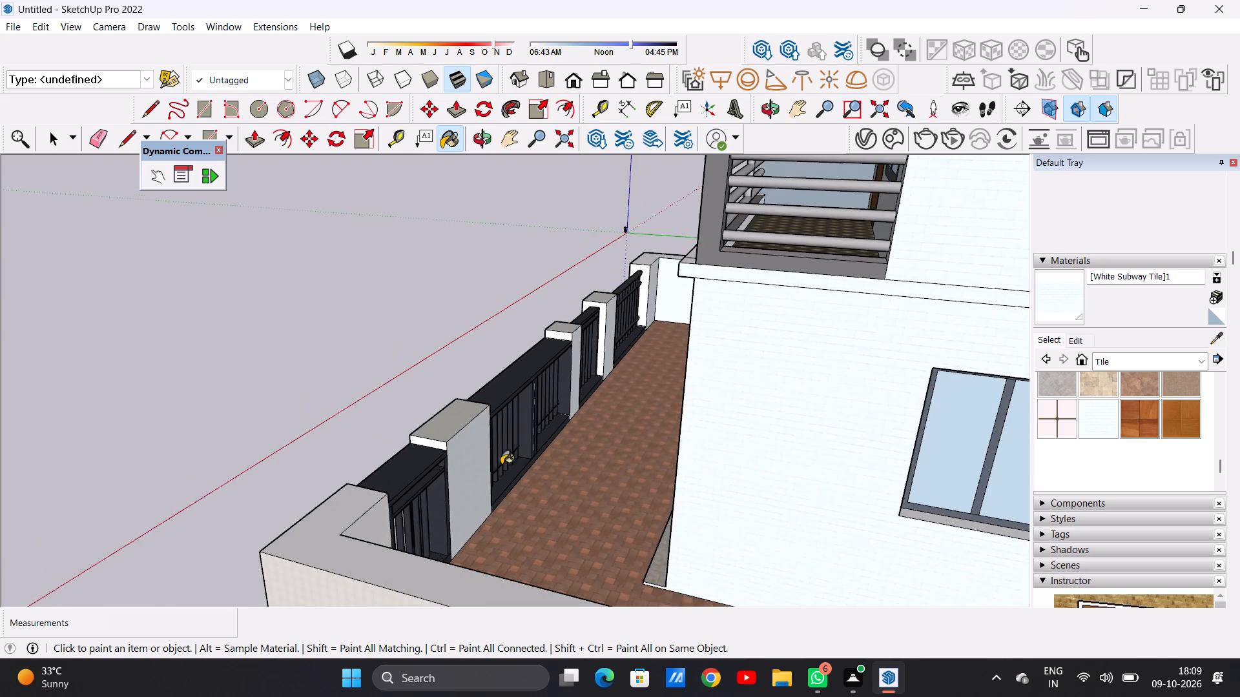
{"action": "middle_click_drag", "start_coordinate": [508, 547], "coordinate": [442, 543]}
{"action": "scroll", "coordinate": [322, 481], "scroll_direction": "up", "scroll_amount": 5}
{"action": "left_click", "coordinate": [244, 504]}
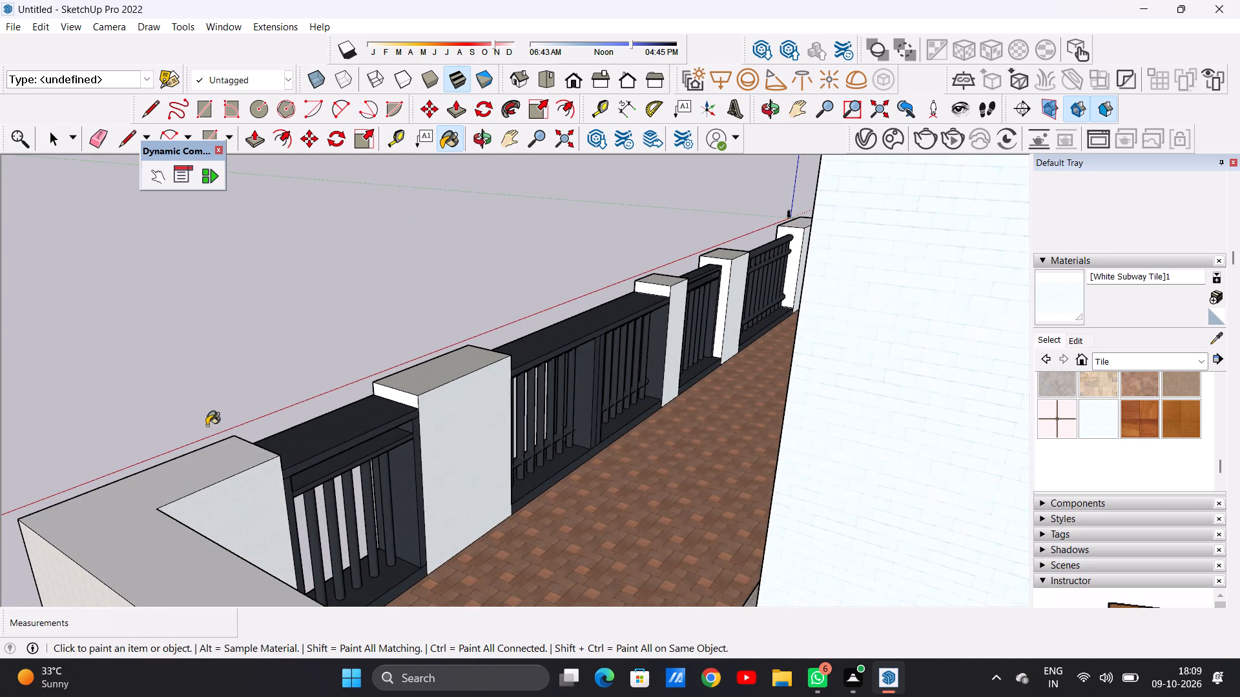
Paint the top face of the boundary wall with White Subway Tile and check it up close.
{"action": "left_click", "coordinate": [213, 460]}
{"action": "scroll", "coordinate": [389, 476], "scroll_direction": "down", "scroll_amount": 14}
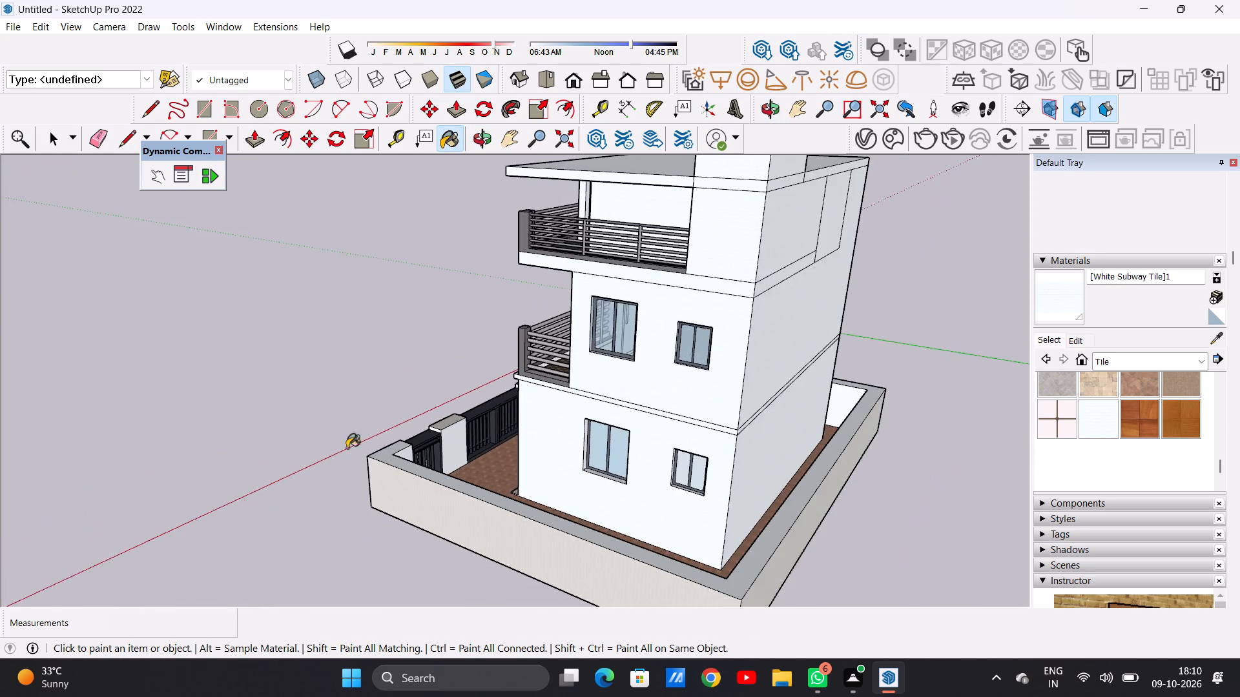
{"action": "middle_click_drag", "start_coordinate": [354, 528], "coordinate": [877, 603]}
{"action": "middle_click_drag", "start_coordinate": [657, 506], "coordinate": [741, 601]}
{"action": "scroll", "coordinate": [670, 405], "scroll_direction": "up", "scroll_amount": 3}
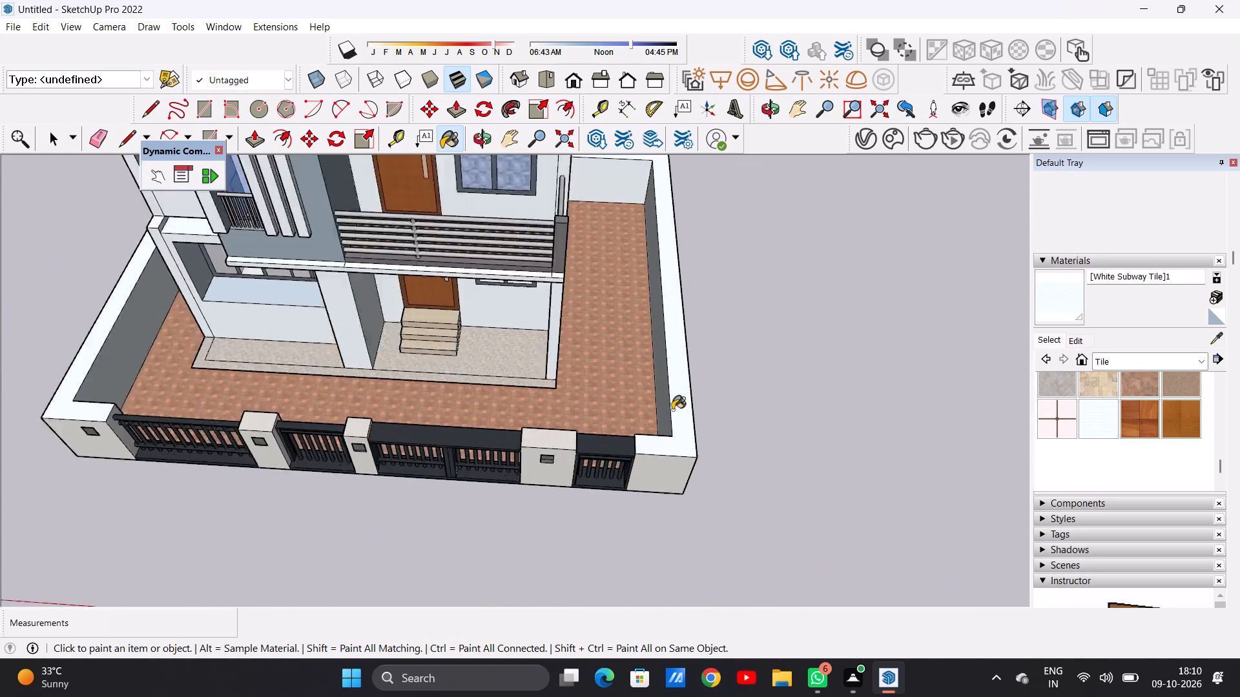
{"action": "scroll", "coordinate": [672, 410], "scroll_direction": "up", "scroll_amount": 20}
{"action": "scroll", "coordinate": [672, 410], "scroll_direction": "up", "scroll_amount": 10}
{"action": "key", "text": "space"}
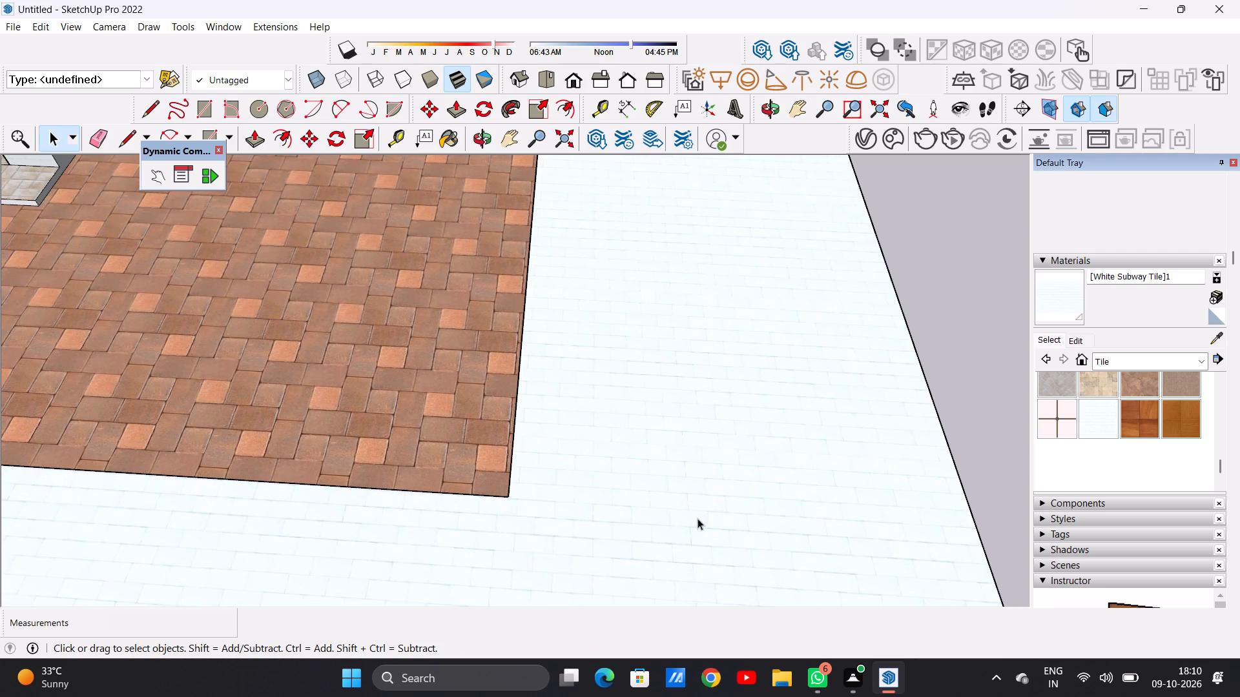
Examine the villa's front facade and boundary wall from above and at eye level.
{"action": "scroll", "coordinate": [661, 469], "scroll_direction": "down", "scroll_amount": 20}
{"action": "scroll", "coordinate": [661, 469], "scroll_direction": "down", "scroll_amount": 13}
{"action": "middle_click_drag", "start_coordinate": [598, 479], "coordinate": [604, 433]}
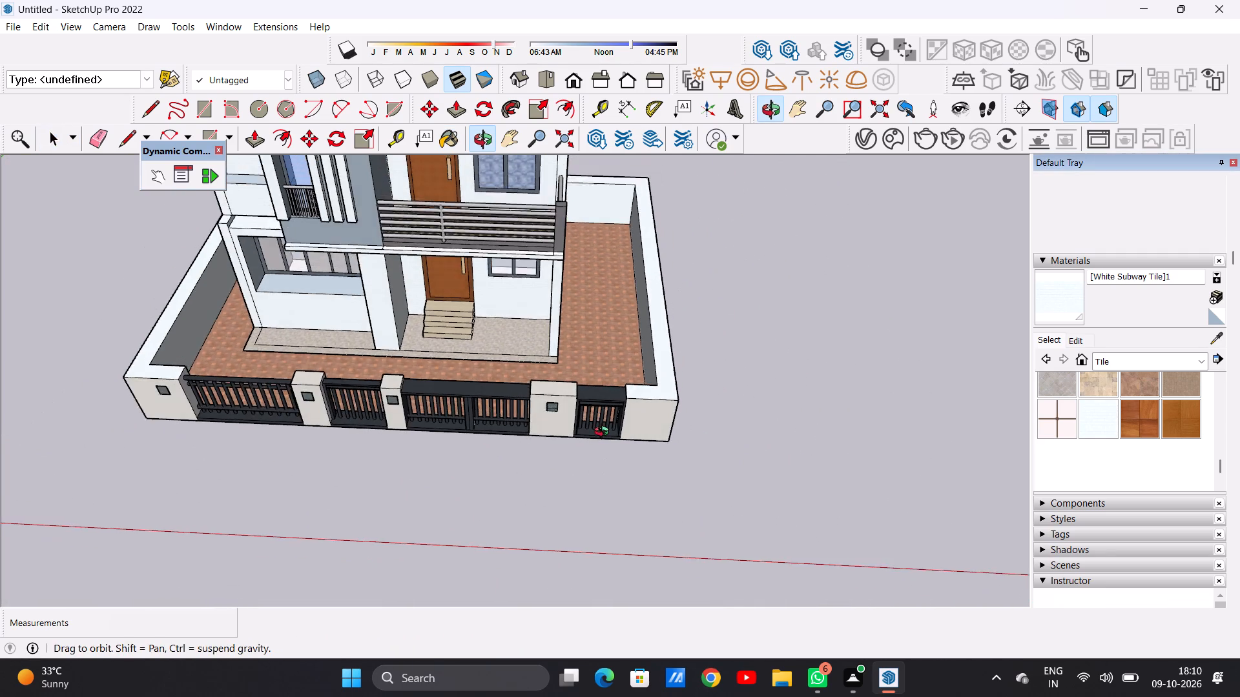
{"action": "middle_click_drag", "start_coordinate": [604, 433], "coordinate": [604, 432]}
{"action": "scroll", "coordinate": [606, 432], "scroll_direction": "down", "scroll_amount": 9}
{"action": "middle_click_drag", "start_coordinate": [592, 416], "coordinate": [579, 232]}
{"action": "scroll", "coordinate": [592, 372], "scroll_direction": "up", "scroll_amount": 4}
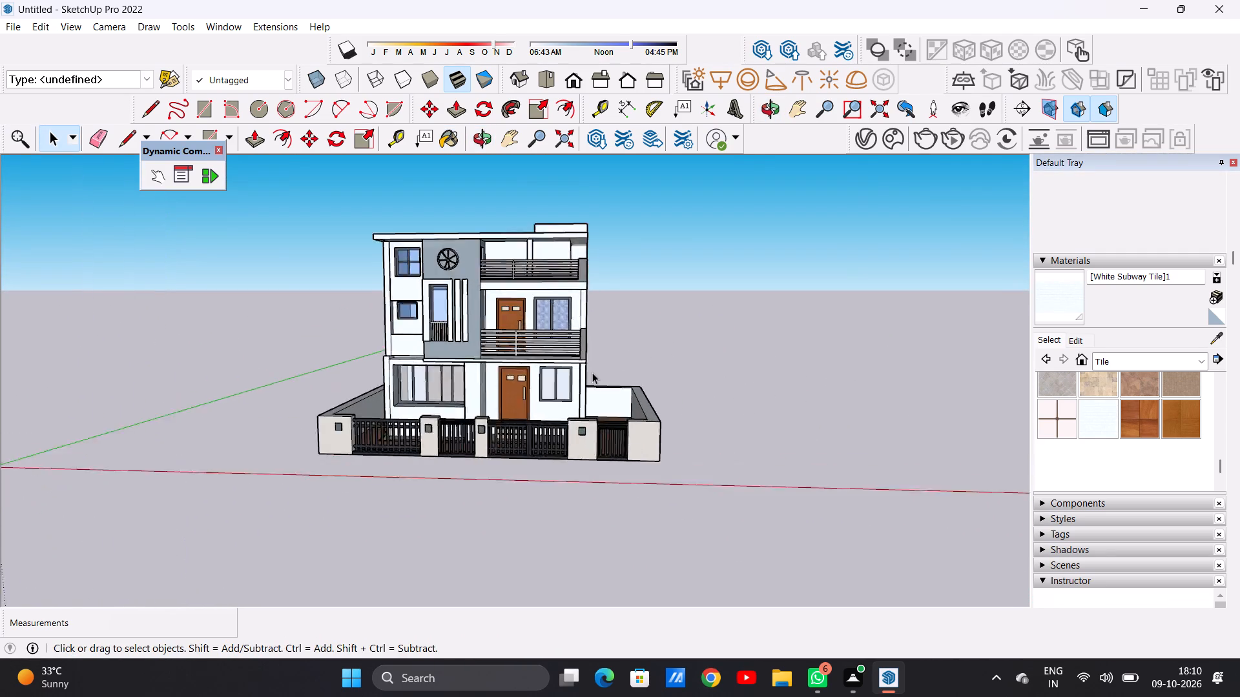
{"action": "scroll", "coordinate": [592, 372], "scroll_direction": "up", "scroll_amount": 3}
{"action": "scroll", "coordinate": [592, 372], "scroll_direction": "down", "scroll_amount": 6}
{"action": "scroll", "coordinate": [568, 364], "scroll_direction": "up", "scroll_amount": 6}
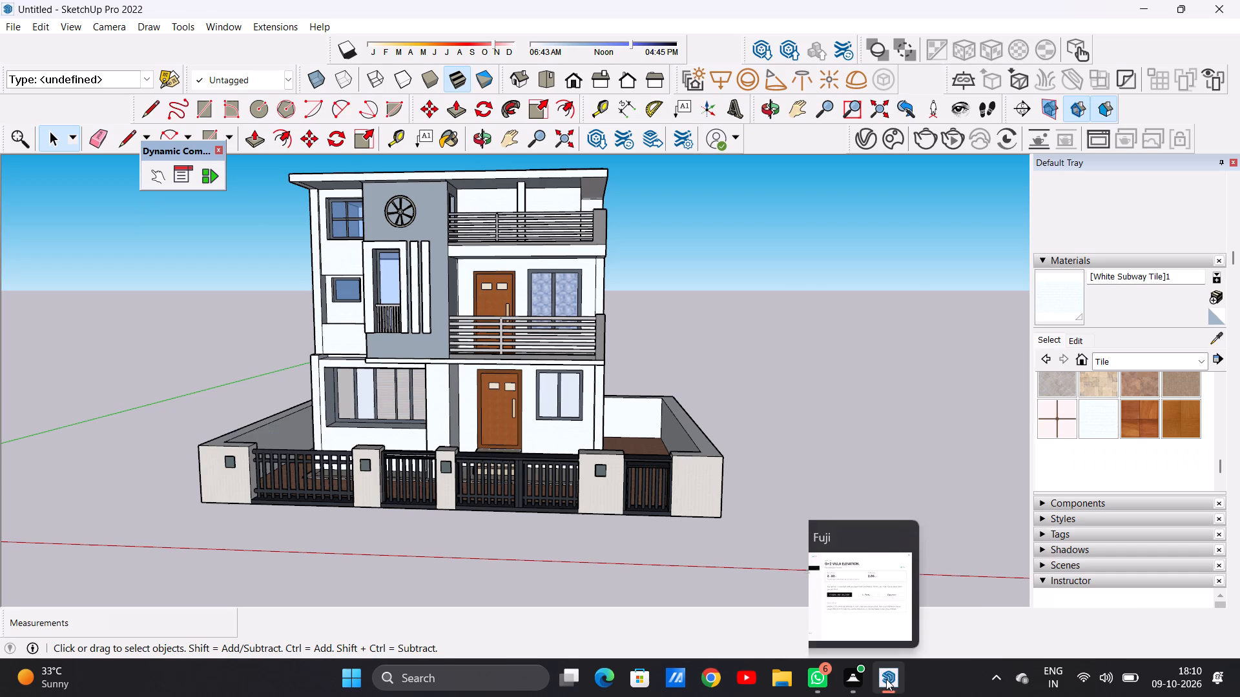
{"action": "left_click", "coordinate": [868, 594]}
{"action": "scroll", "coordinate": [710, 434], "scroll_direction": "down", "scroll_amount": 6}
{"action": "scroll", "coordinate": [667, 416], "scroll_direction": "up", "scroll_amount": 6}
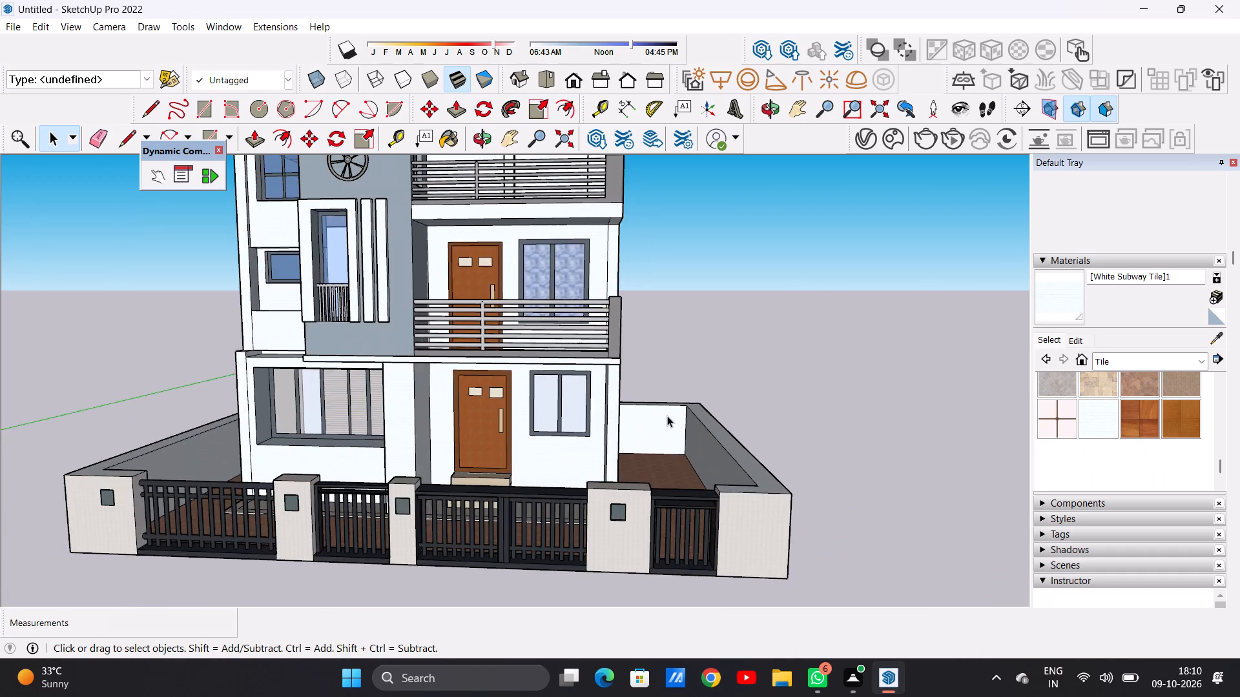
{"action": "scroll", "coordinate": [667, 429], "scroll_direction": "down", "scroll_amount": 6}
Save the model in the Documents folder as HONEY 02.
{"action": "key", "text": "ctrl+s"}
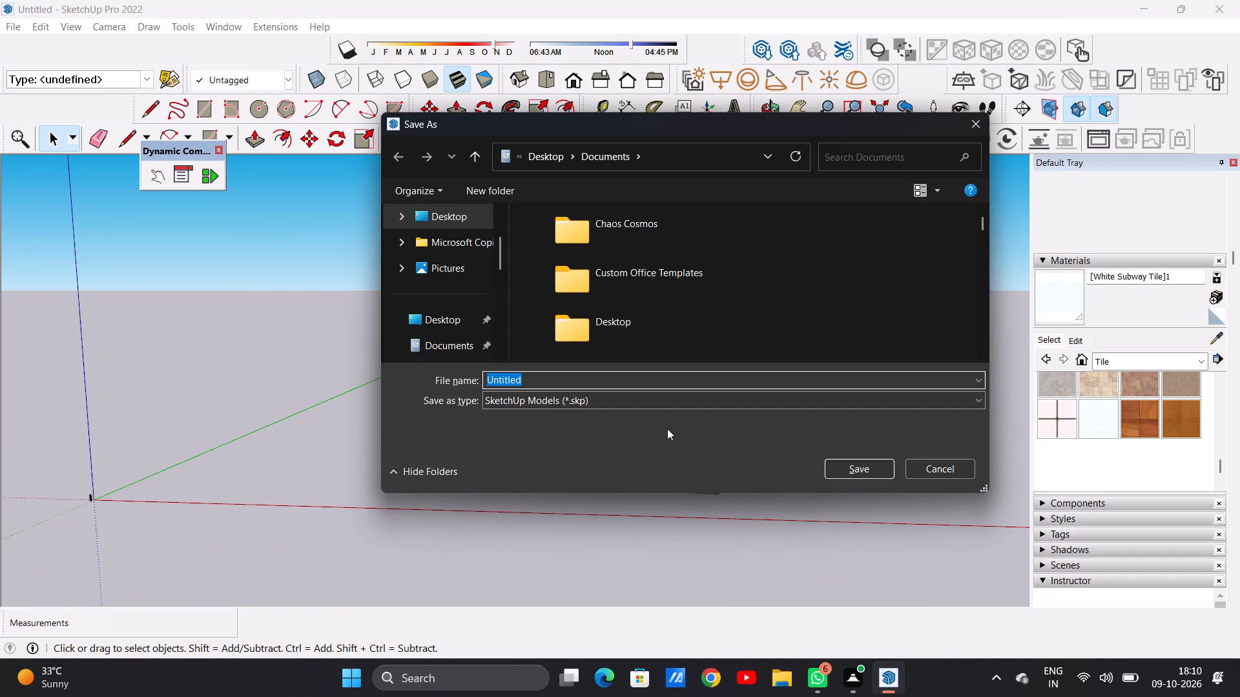
{"action": "key", "text": "BackSpace"}
{"action": "key", "text": "BackSpace"}
{"action": "key", "text": "BackSpace"}
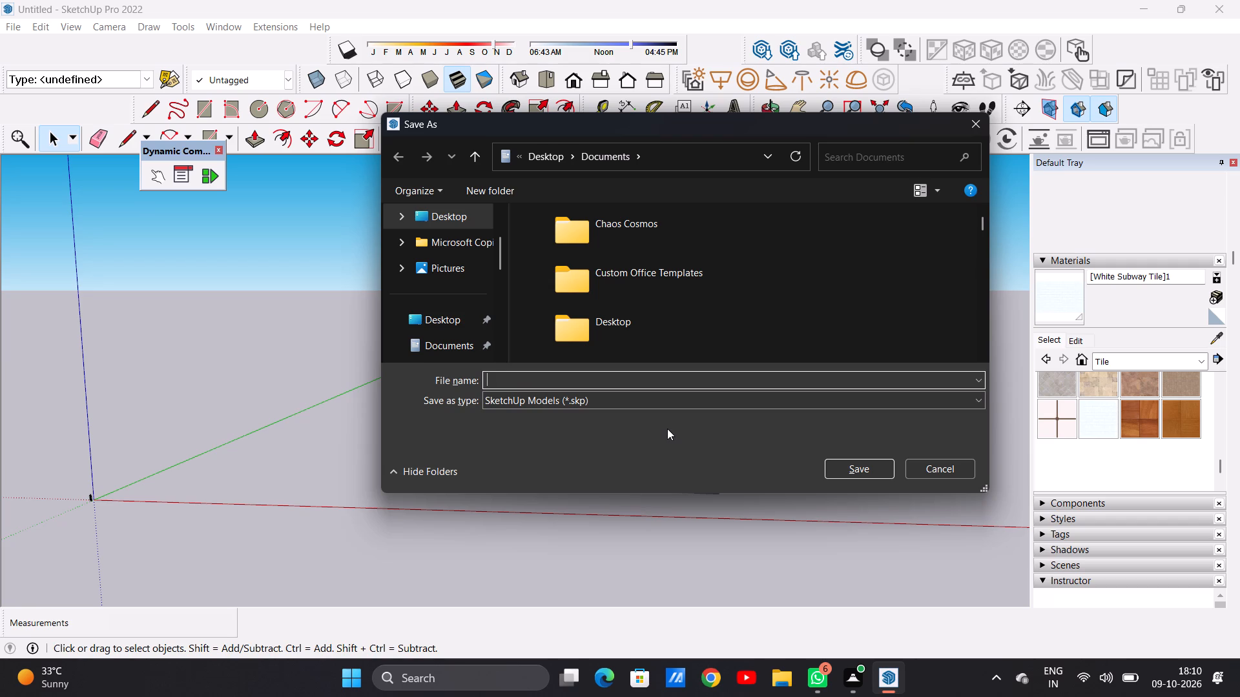
{"action": "type", "text": "HONEY"}
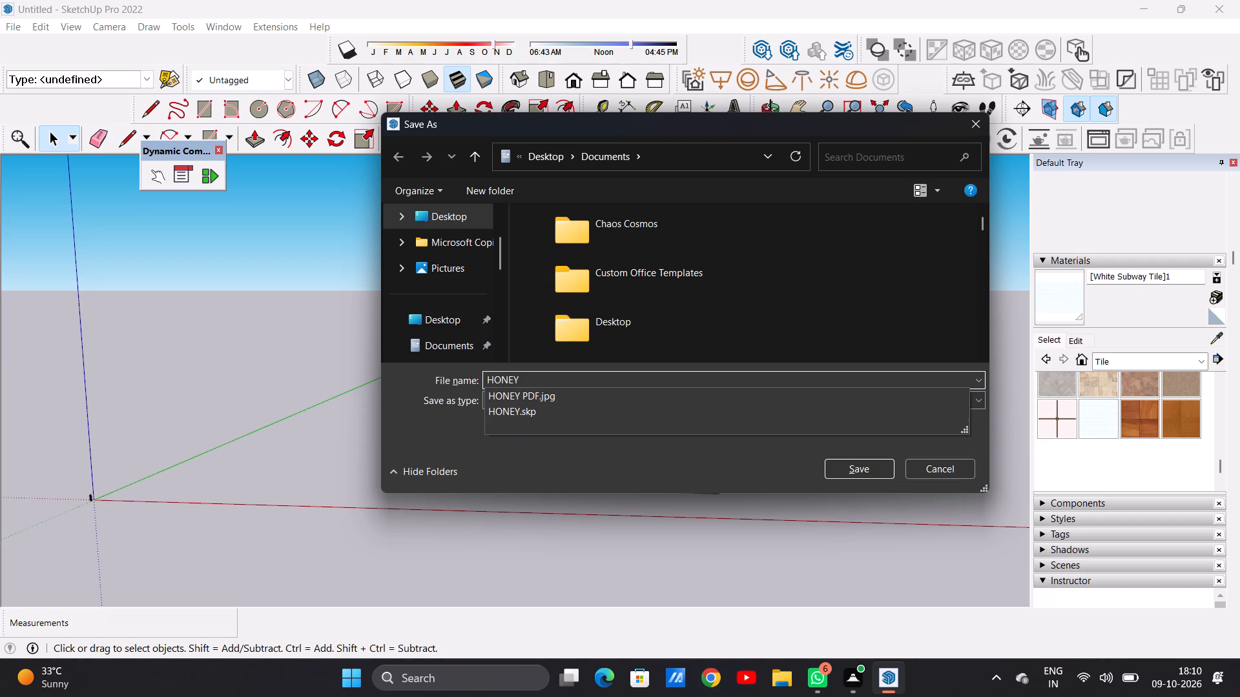
{"action": "key", "text": "space"}
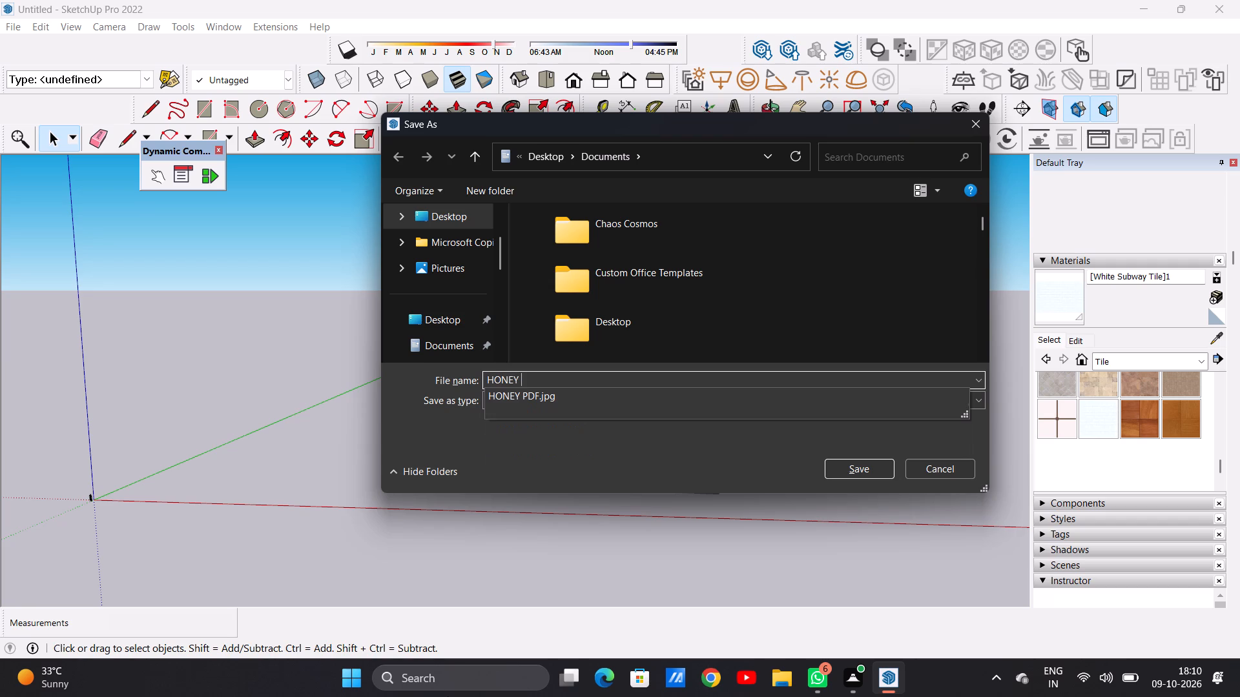
{"action": "type", "text": "02"}
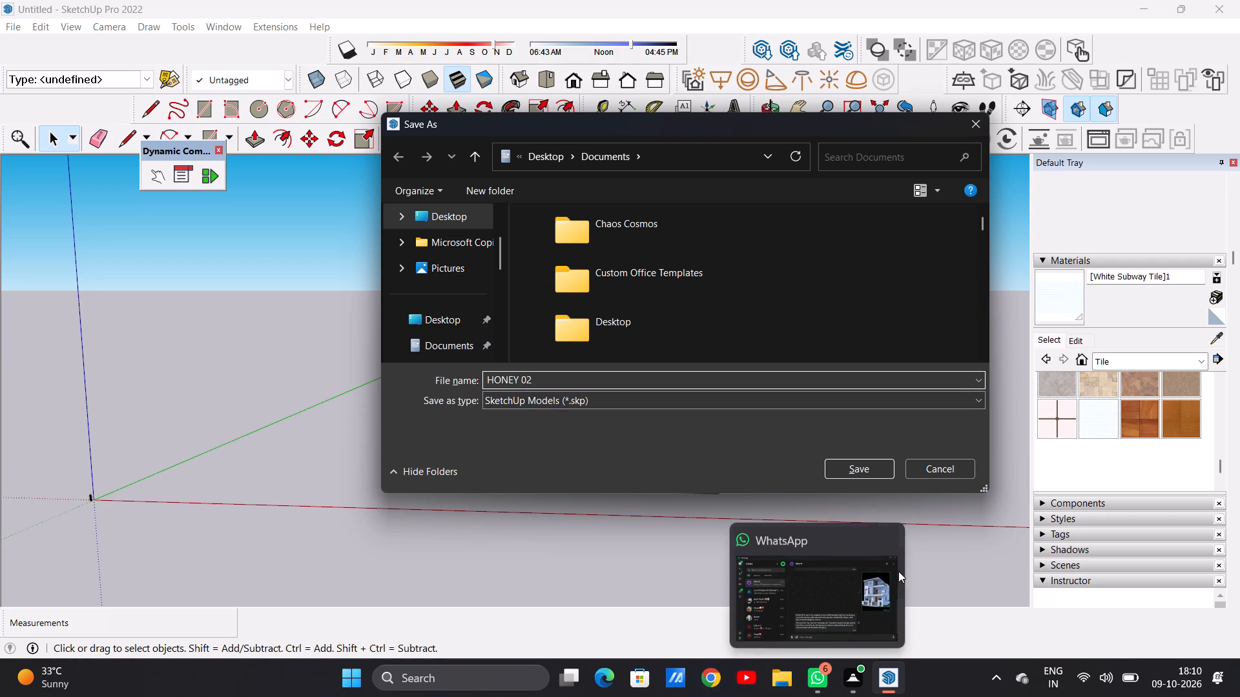
{"action": "left_click", "coordinate": [862, 467]}
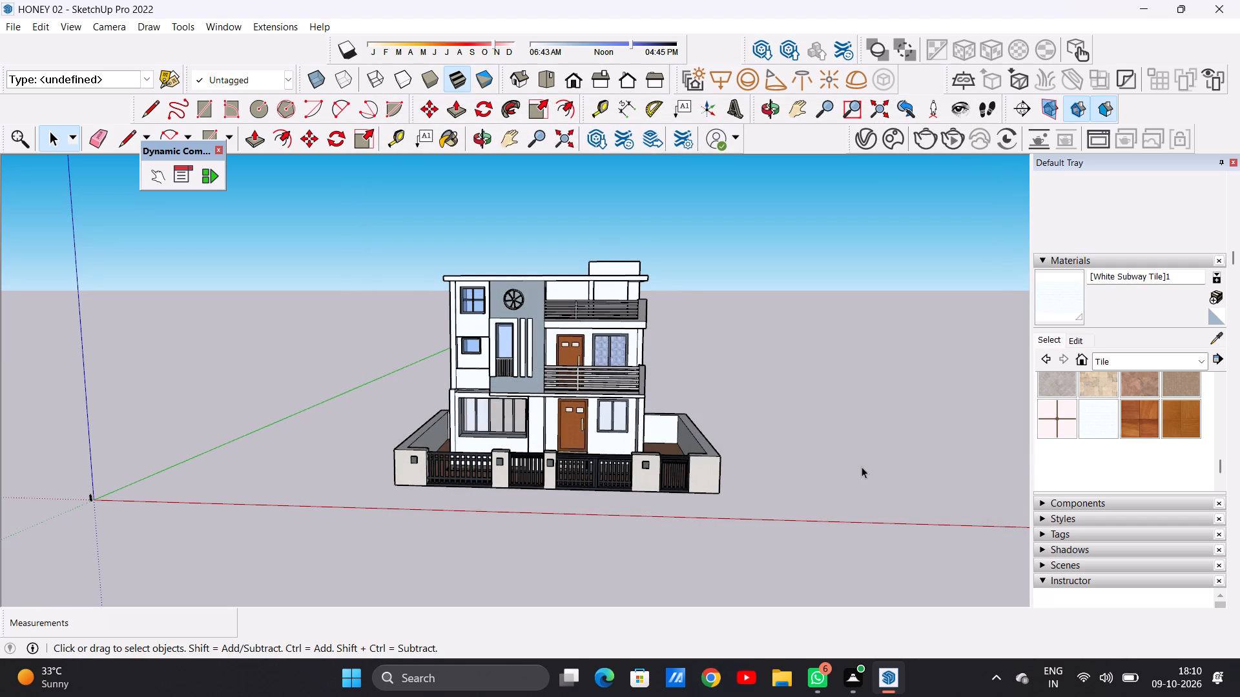
Frame the villa's front view and export it as a JPEG 2D graphic named HONEY 02 PDF.
{"action": "scroll", "coordinate": [493, 298], "scroll_direction": "up", "scroll_amount": 1, "text": "ctrl"}
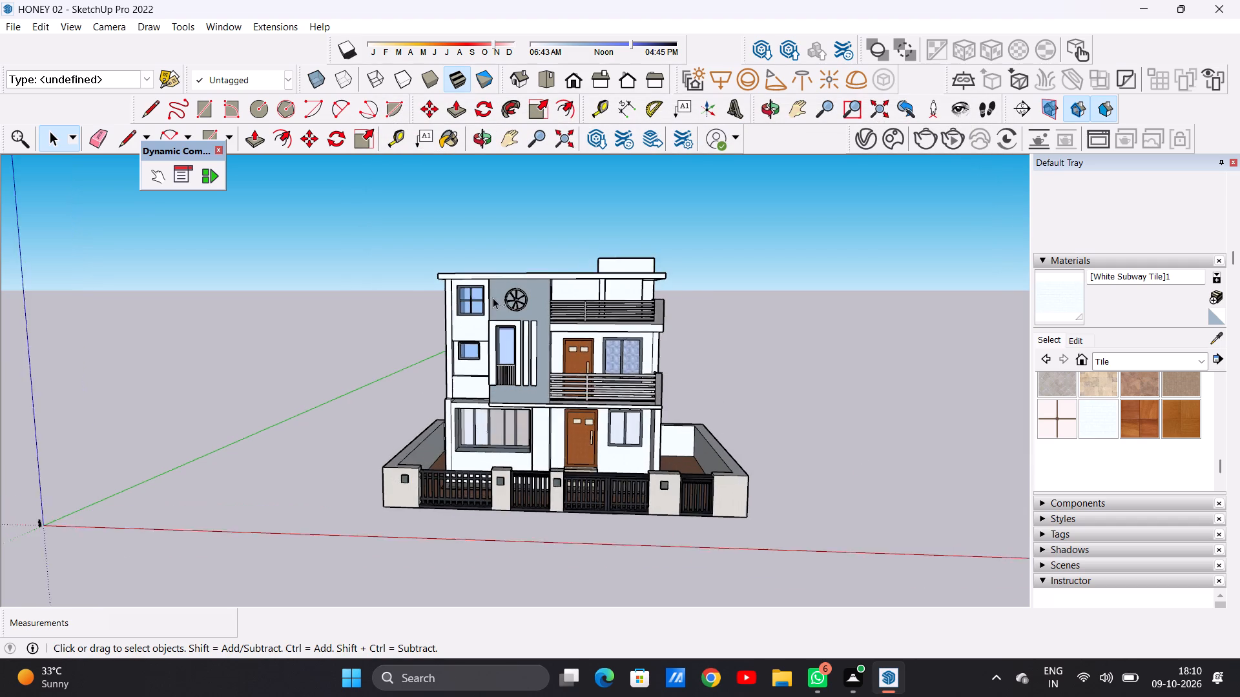
{"action": "scroll", "coordinate": [493, 298], "scroll_direction": "up", "scroll_amount": 3, "text": "ctrl"}
{"action": "scroll", "coordinate": [493, 298], "scroll_direction": "down", "scroll_amount": 2, "text": "ctrl"}
{"action": "scroll", "coordinate": [493, 298], "scroll_direction": "up", "scroll_amount": 1, "text": "ctrl"}
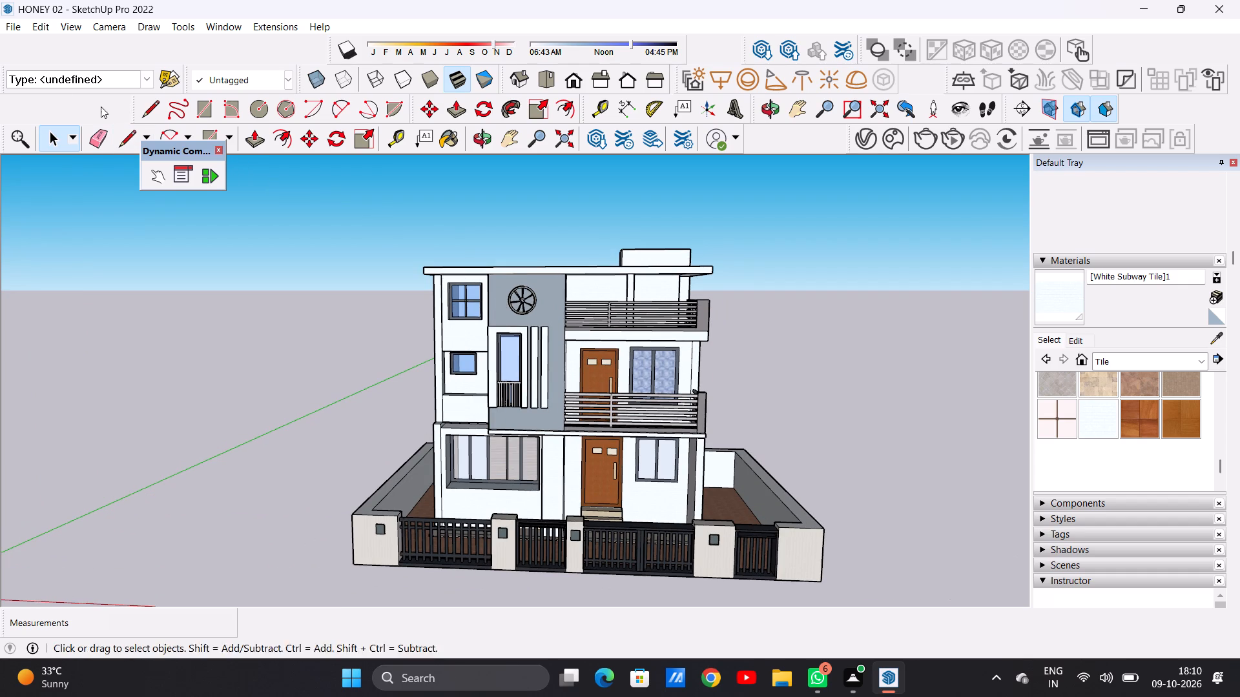
{"action": "left_click", "coordinate": [12, 22]}
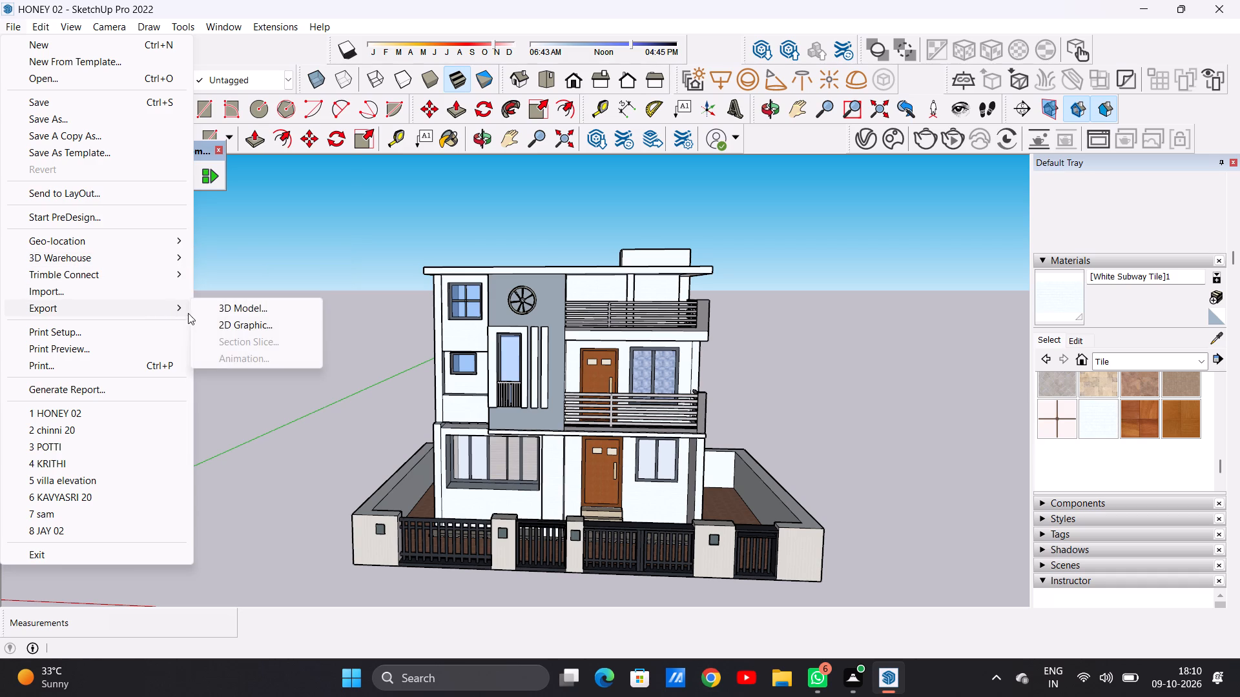
{"action": "left_click", "coordinate": [215, 323]}
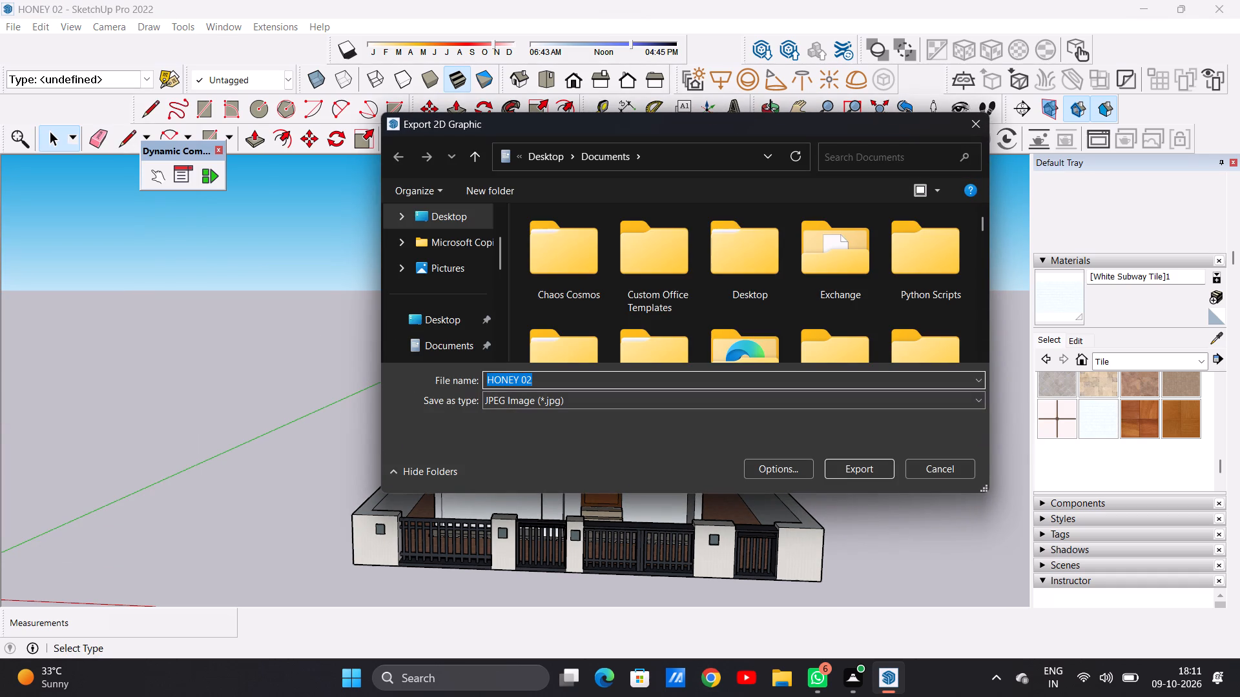
{"action": "left_click", "coordinate": [564, 381]}
{"action": "key", "text": "space"}
{"action": "type", "text": "PDF"}
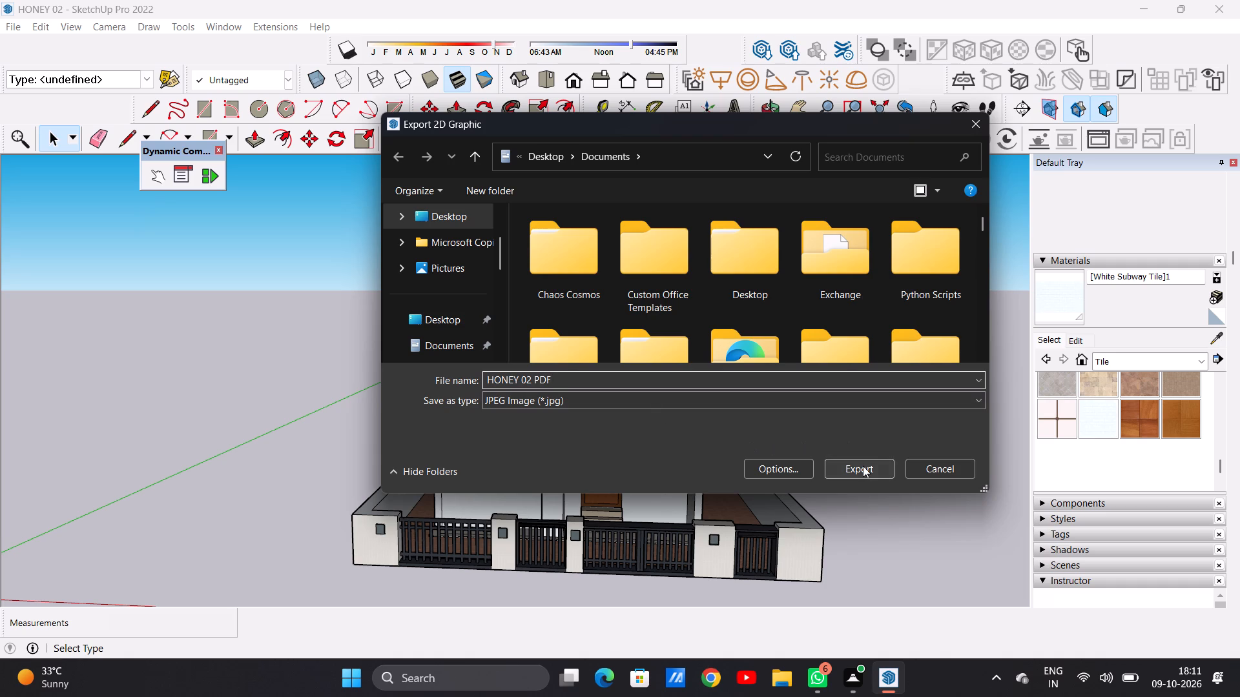
{"action": "left_click", "coordinate": [863, 466]}
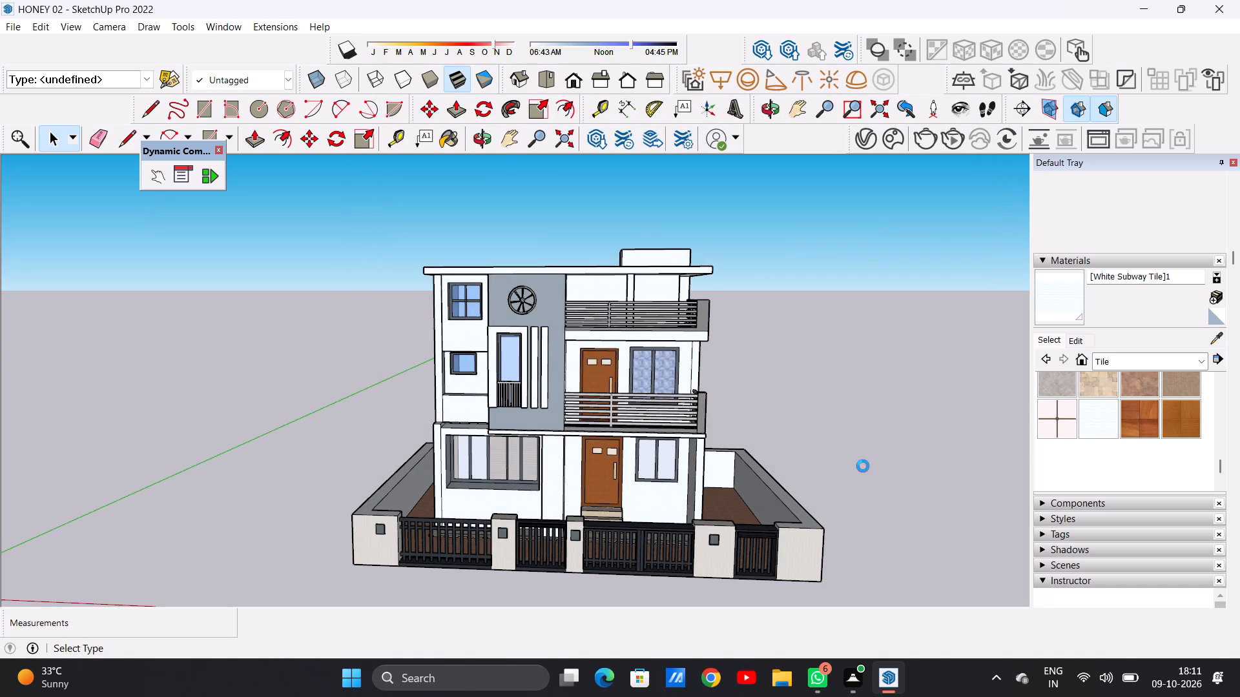